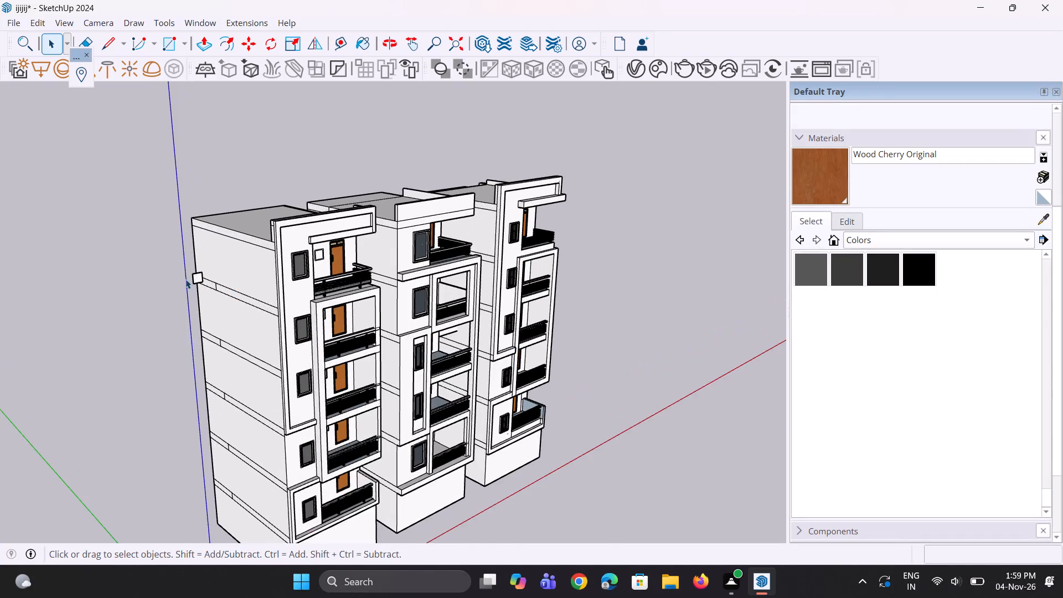
Push/Pull the loose square face beside the first building to a thickness of 3".
scroll(185, 279, up, 11)
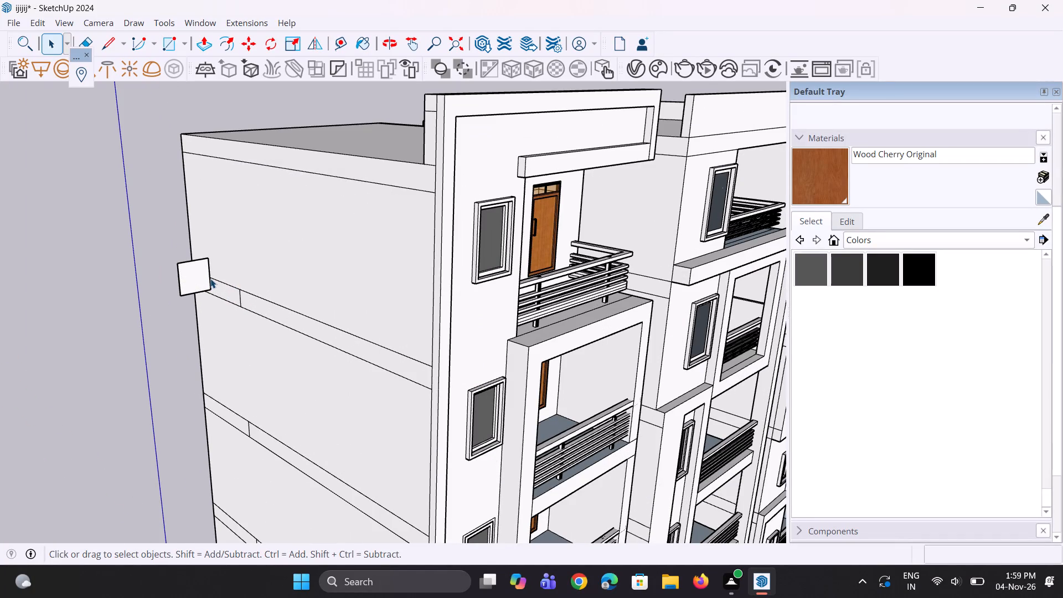
key(p)
scroll(204, 282, up, 6)
click(191, 269)
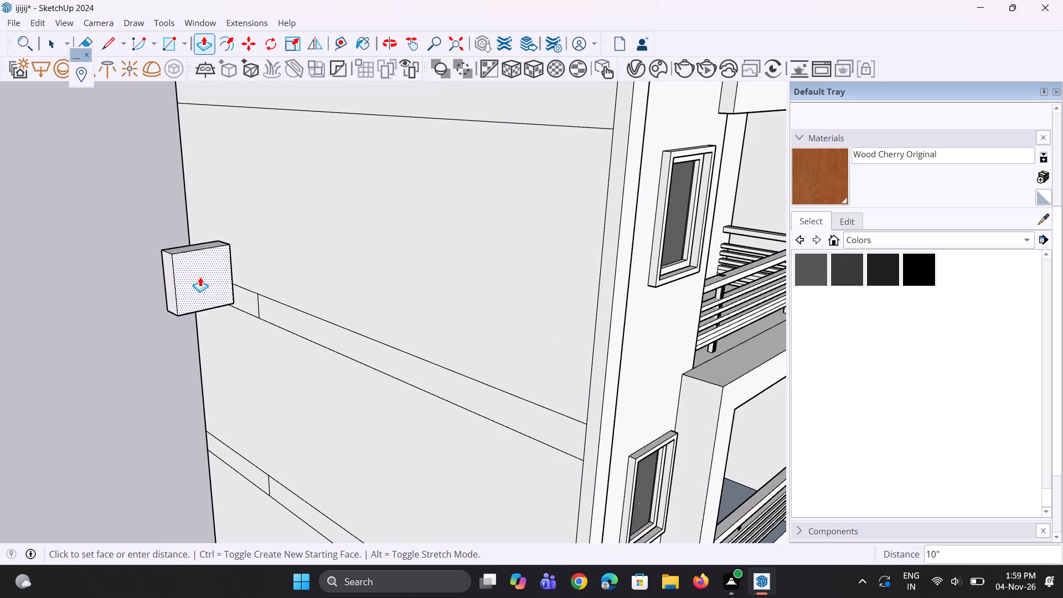
key(3)
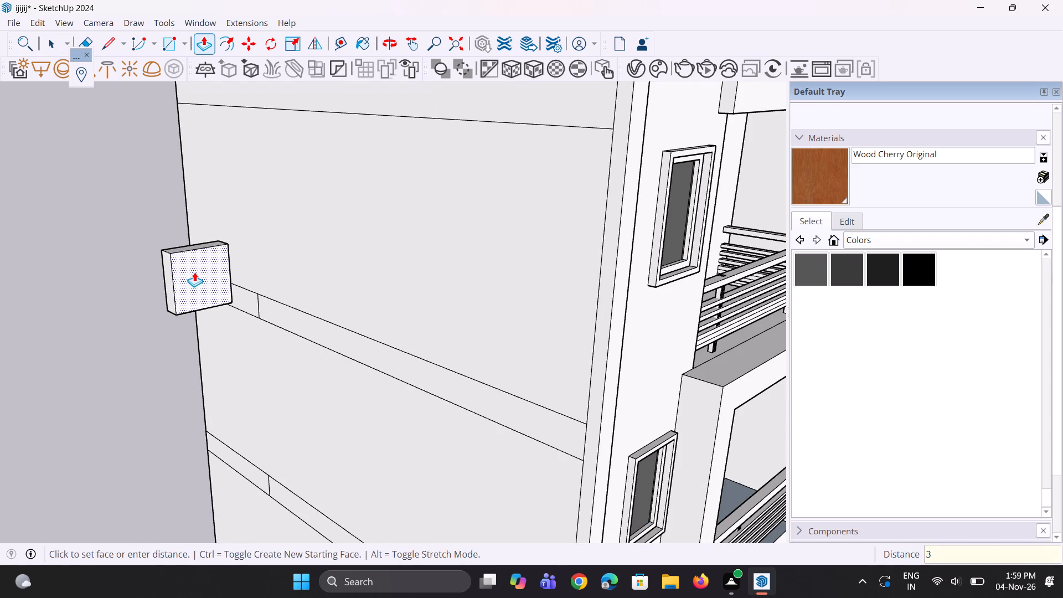
key(shift+quotedbl)
key(Return)
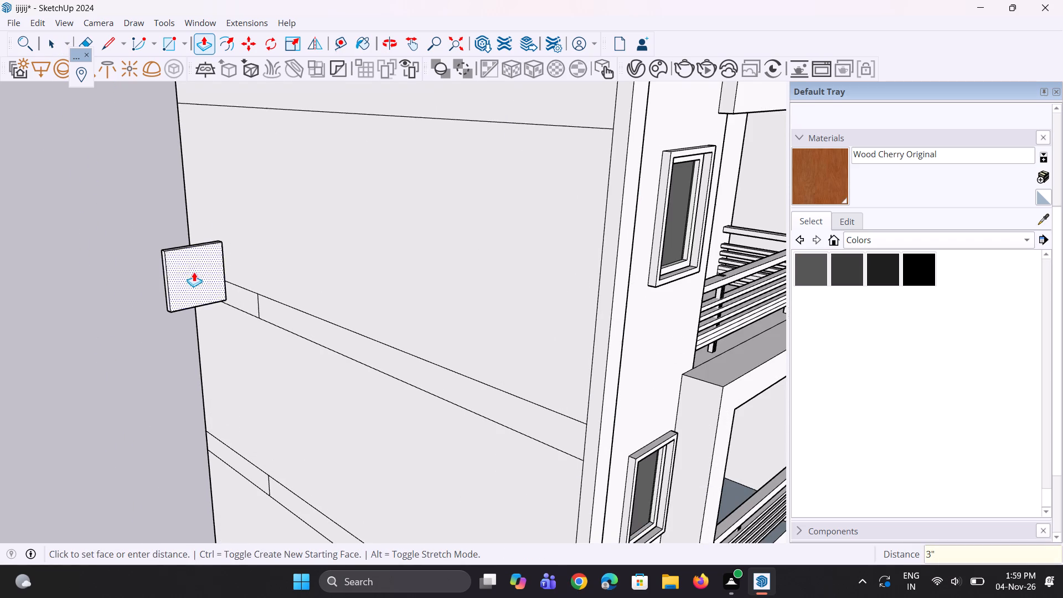
middle_drag(193, 272, 80, 235)
key(space)
key(space)
key(space)
key(space)
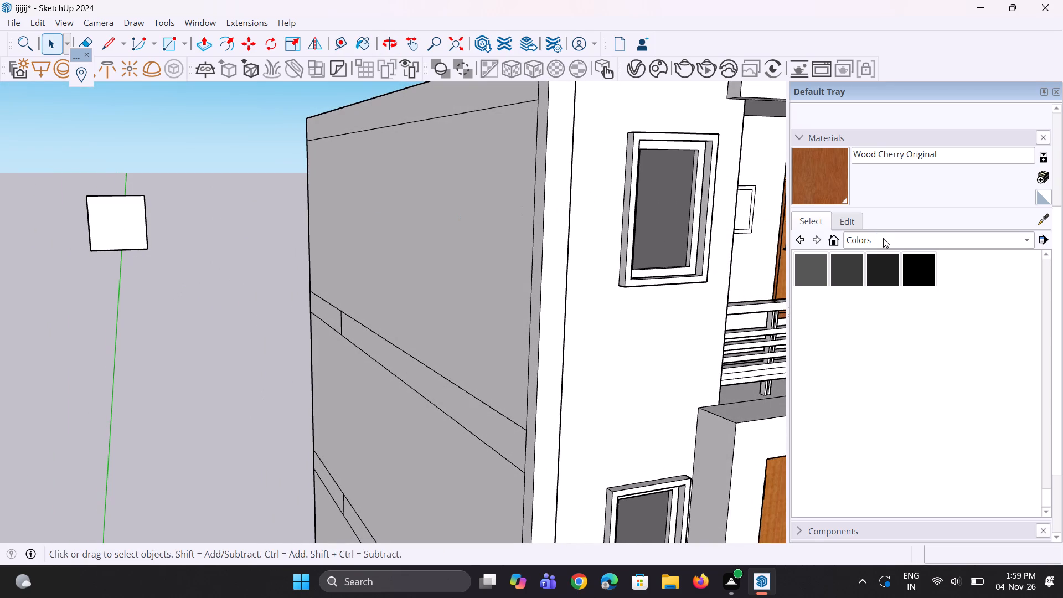
Paint the front and back faces of the square panel with Translucent Glass Dark Green from Glass and Mirrors.
click(884, 240)
click(889, 255)
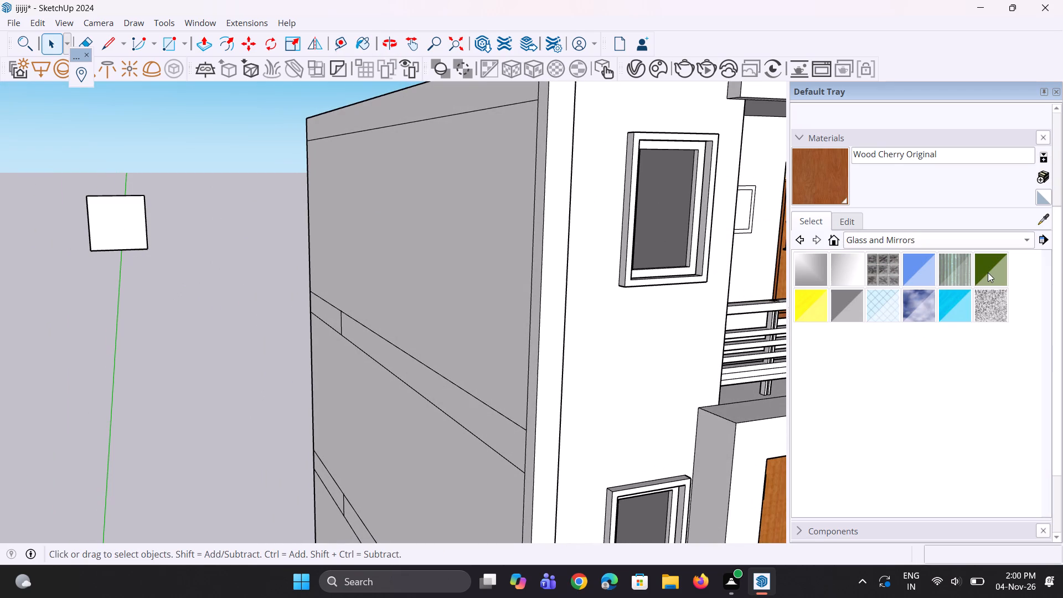
click(988, 272)
scroll(180, 217, up, 2)
click(109, 234)
scroll(135, 223, up, 1)
middle_drag(135, 223, 138, 227)
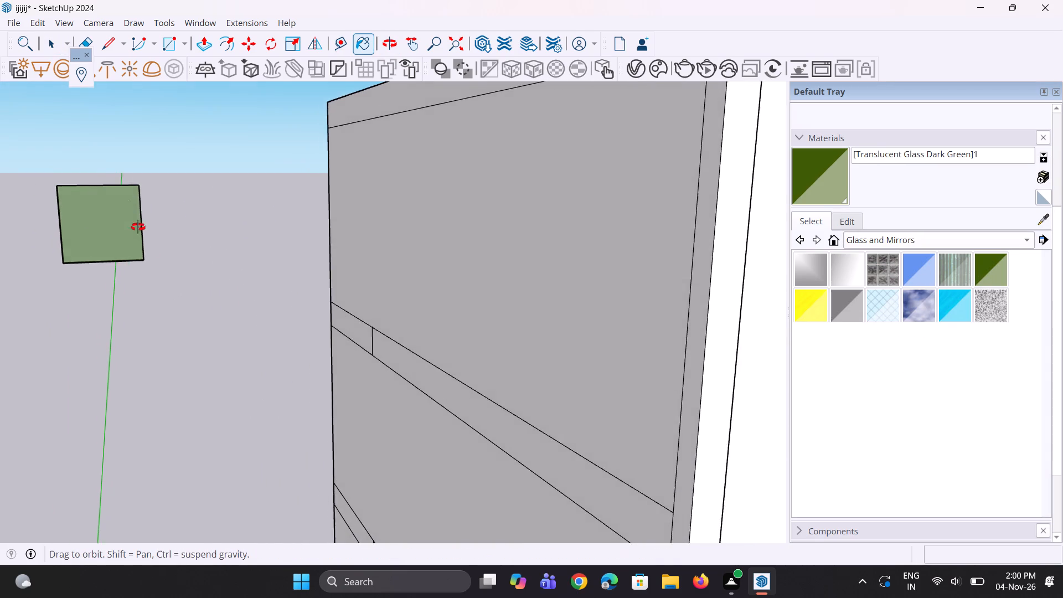
middle_drag(138, 227, 657, 271)
click(525, 325)
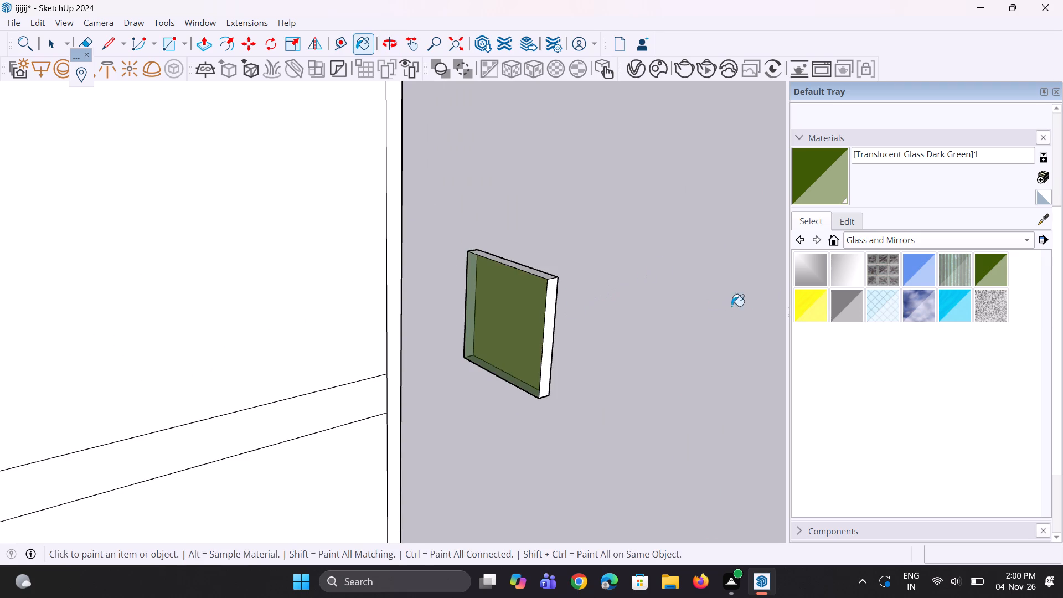
Repaint the square panel with Translucent Glass Gray.
drag(848, 296, 839, 297)
click(524, 313)
middle_drag(548, 301, 446, 311)
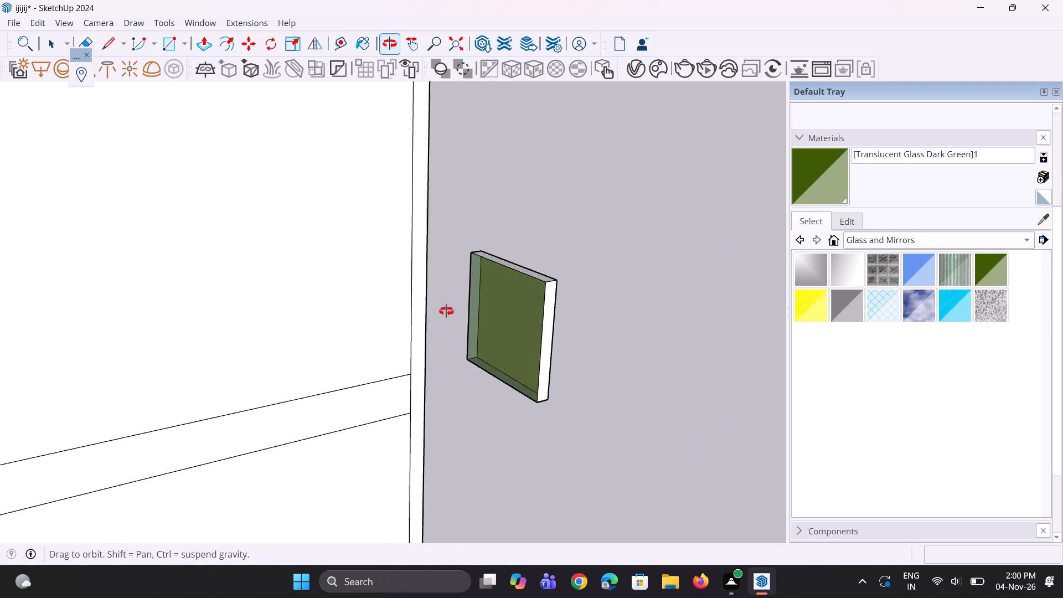
middle_drag(446, 311, 0, 251)
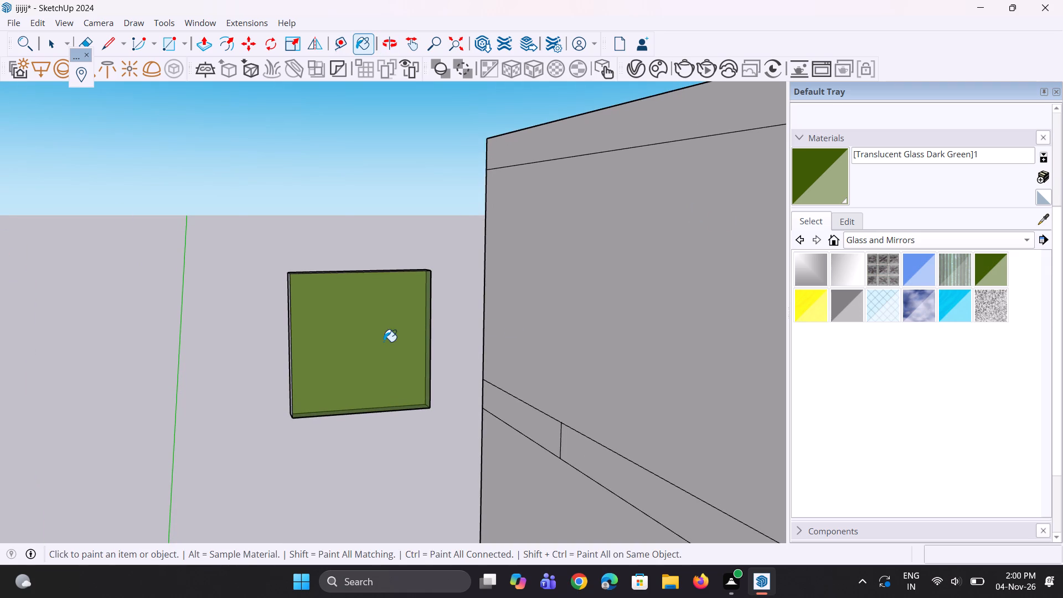
click(384, 342)
drag(854, 308, 844, 309)
click(369, 321)
middle_drag(454, 303, 474, 307)
double_click(344, 356)
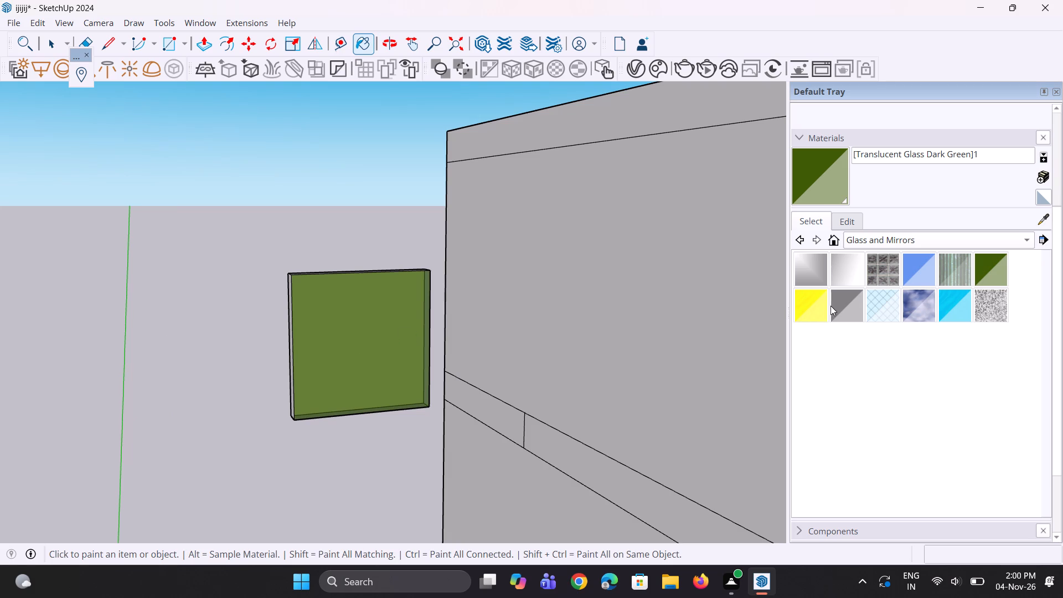
click(831, 306)
click(384, 368)
middle_drag(414, 363, 852, 363)
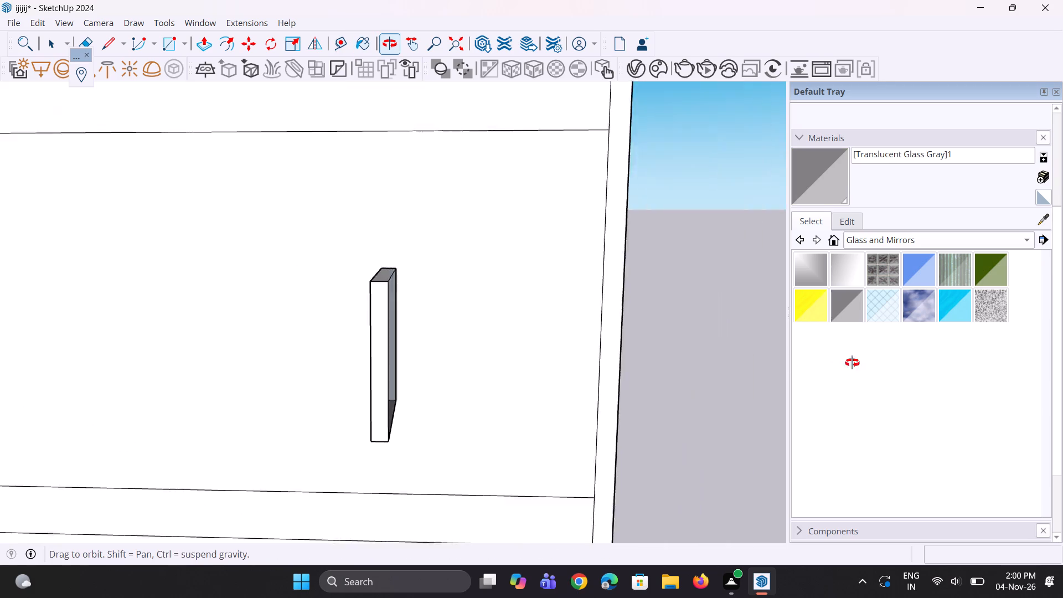
middle_drag(852, 363, 918, 352)
click(383, 361)
scroll(439, 346, up, 1)
middle_drag(436, 344, 0, 312)
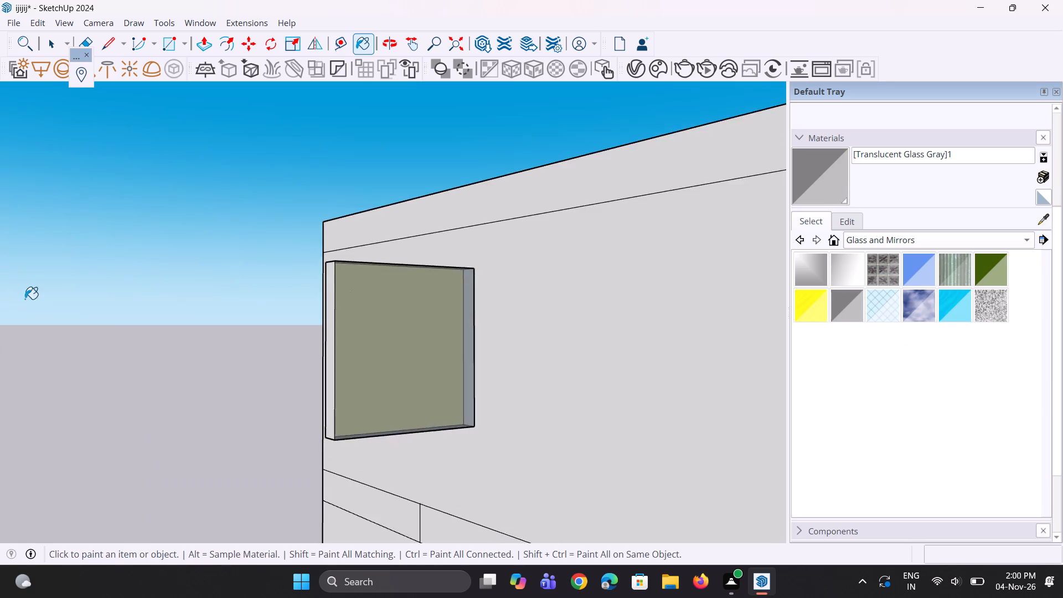
Select the whole square glass panel and make it a group.
scroll(25, 299, down, 5)
middle_drag(386, 295, 321, 257)
scroll(324, 256, down, 9)
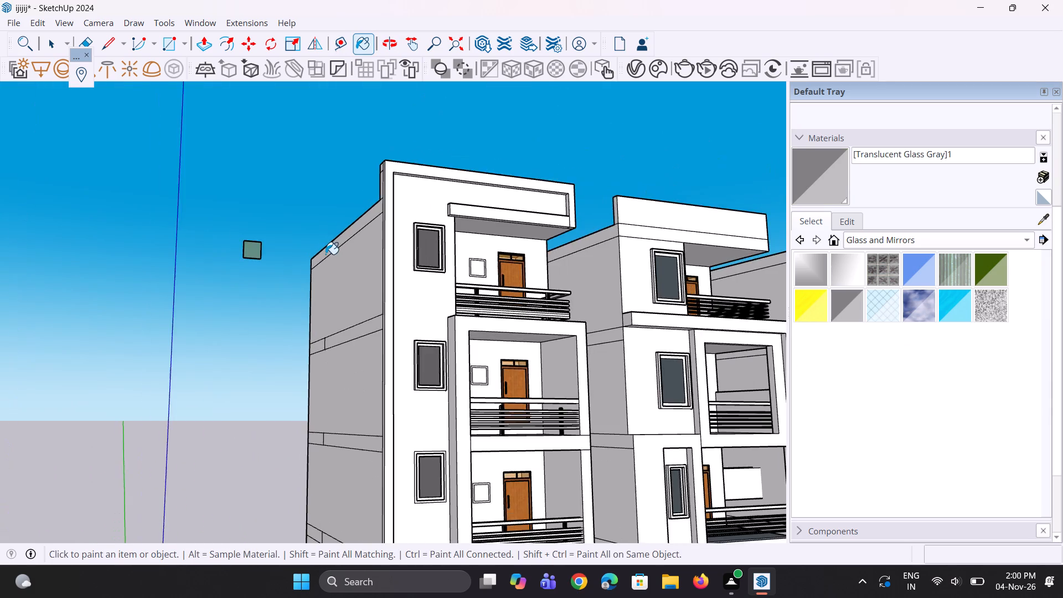
middle_drag(324, 254, 277, 302)
key(space)
scroll(261, 278, up, 4)
key(space)
scroll(225, 245, up, 3)
drag(193, 226, 221, 318)
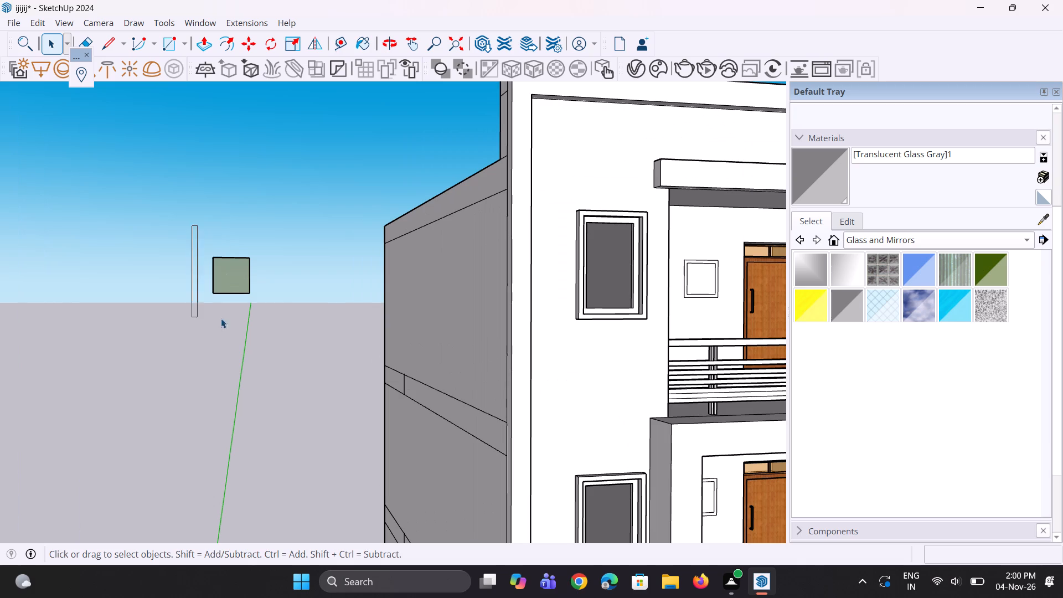
drag(221, 318, 283, 319)
right_click(237, 268)
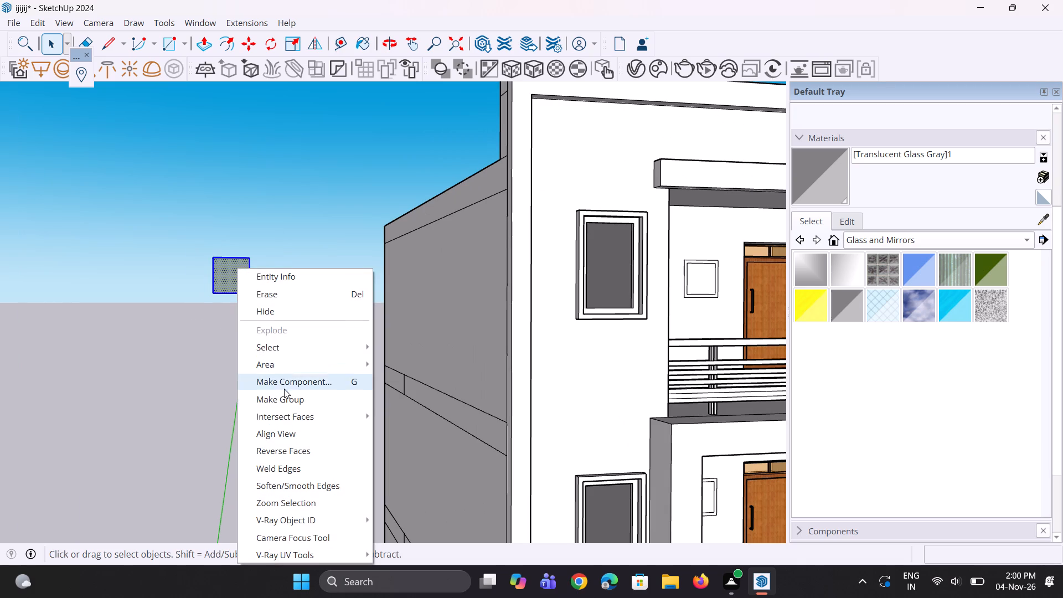
click(286, 404)
click(254, 343)
Push the inner square face of the first building's top-floor balcony window inward about 2' 10".
scroll(96, 270, down, 5)
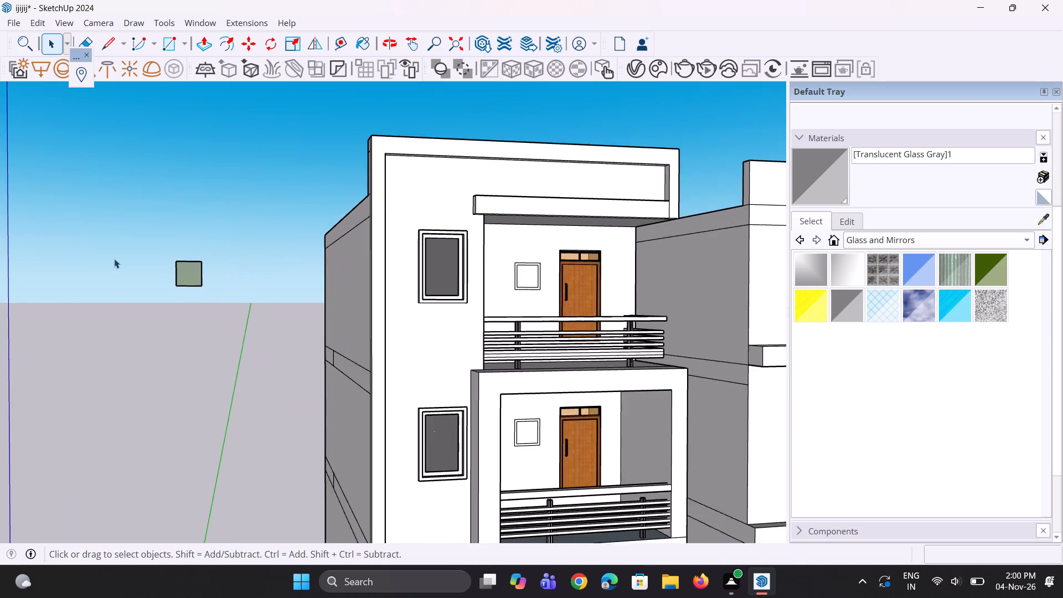
scroll(114, 259, down, 6)
scroll(307, 250, up, 1)
middle_drag(307, 250, 278, 310)
scroll(238, 282, down, 10)
scroll(296, 282, up, 1)
middle_drag(297, 282, 297, 304)
scroll(297, 304, up, 9)
key(p)
scroll(297, 304, up, 9)
scroll(292, 223, up, 4)
click(289, 212)
click(287, 199)
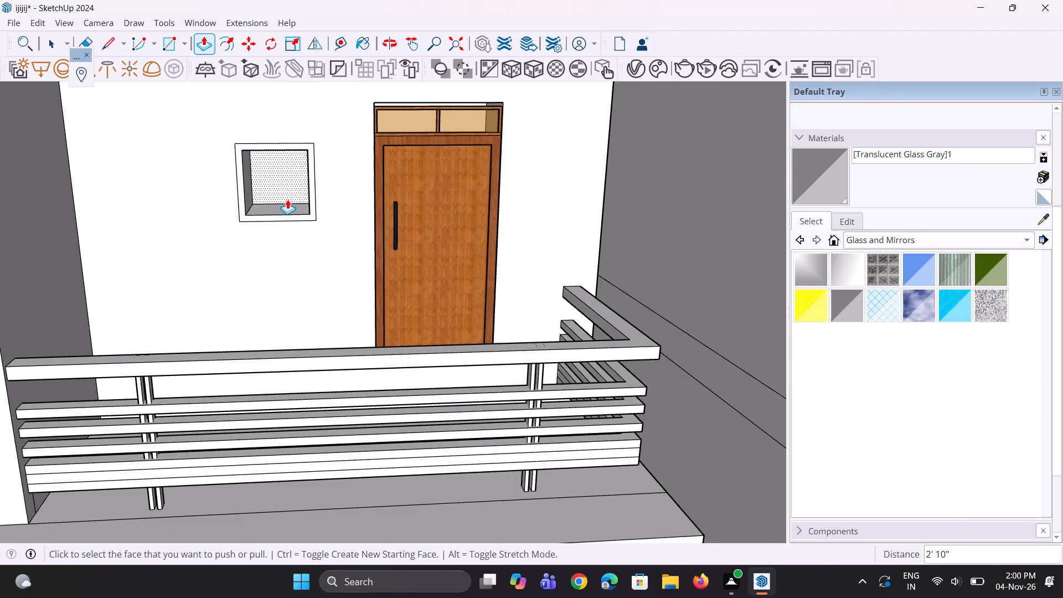
Repeat the same inward push on the balcony window faces of the next two floors down in the first building.
scroll(286, 188, down, 10)
scroll(277, 279, up, 4)
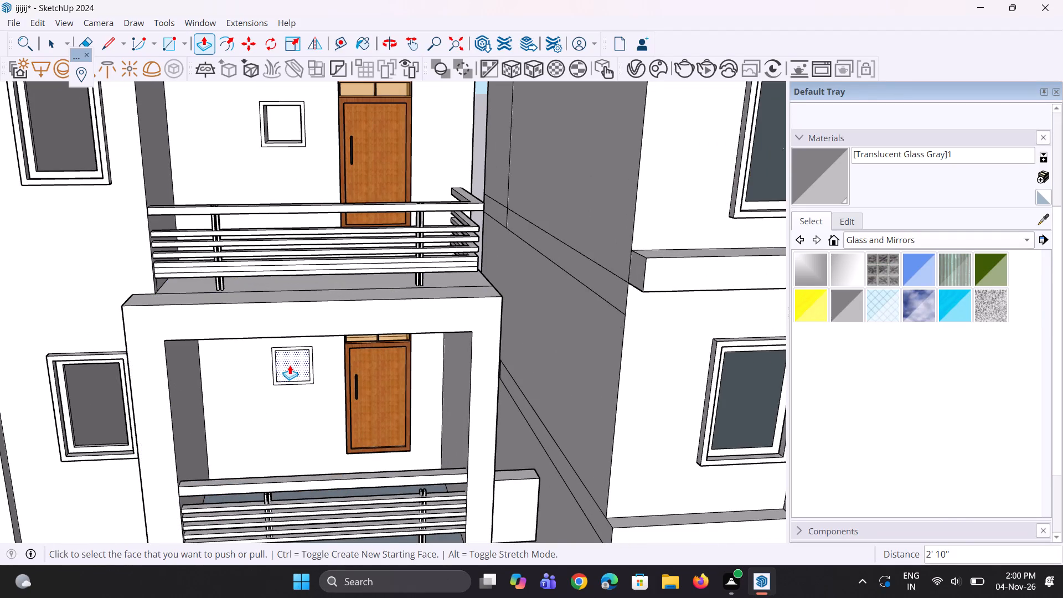
double_click(290, 365)
scroll(262, 220, down, 15)
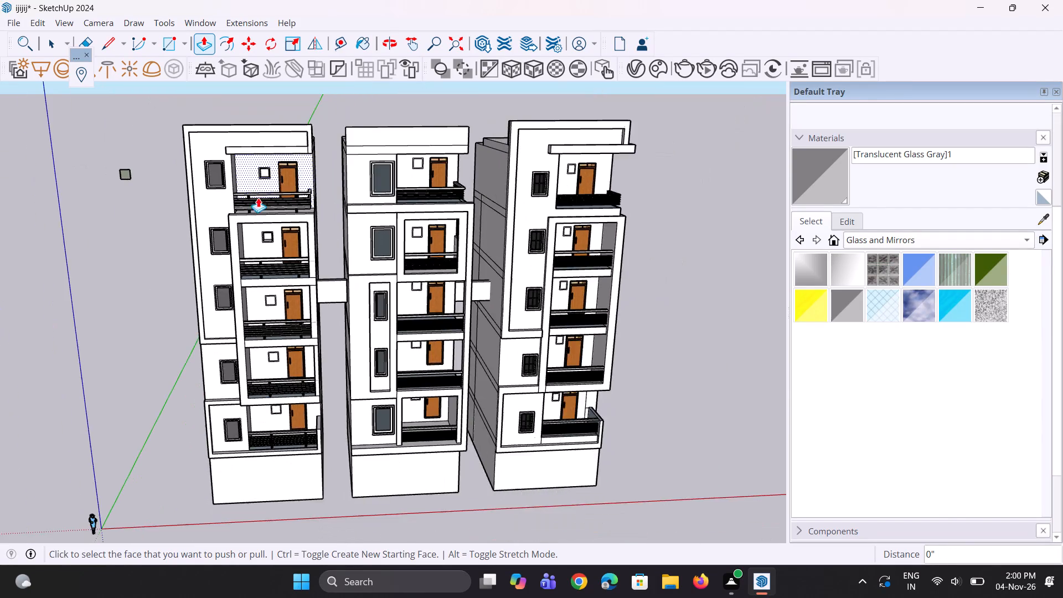
scroll(245, 343, up, 5)
scroll(283, 292, up, 7)
double_click(291, 274)
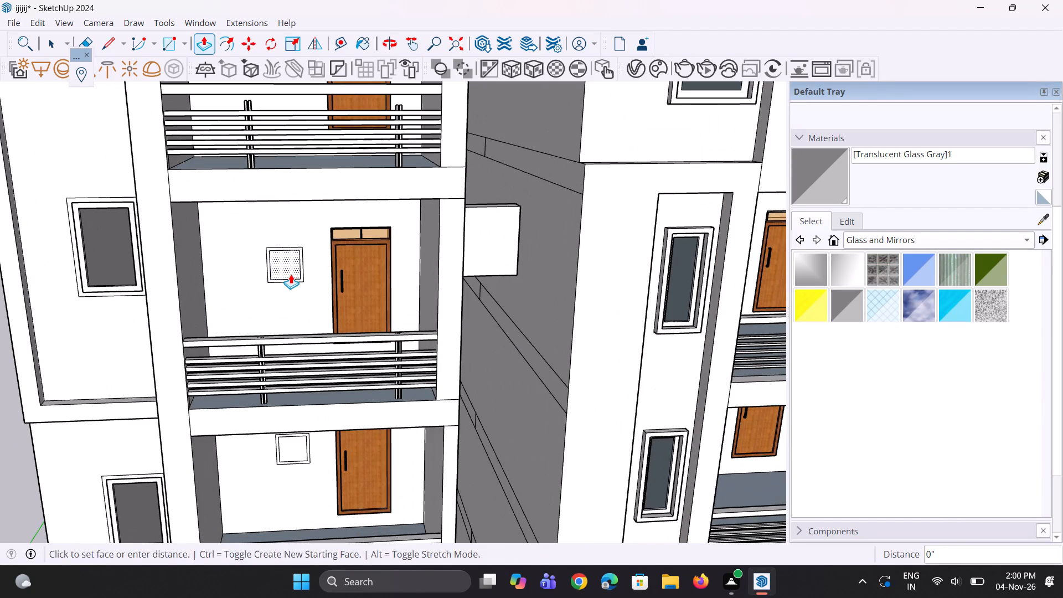
Repeat the same inward push on the balcony window faces of the first building's two lowest balcony floors.
scroll(288, 247, down, 10)
scroll(284, 380, up, 6)
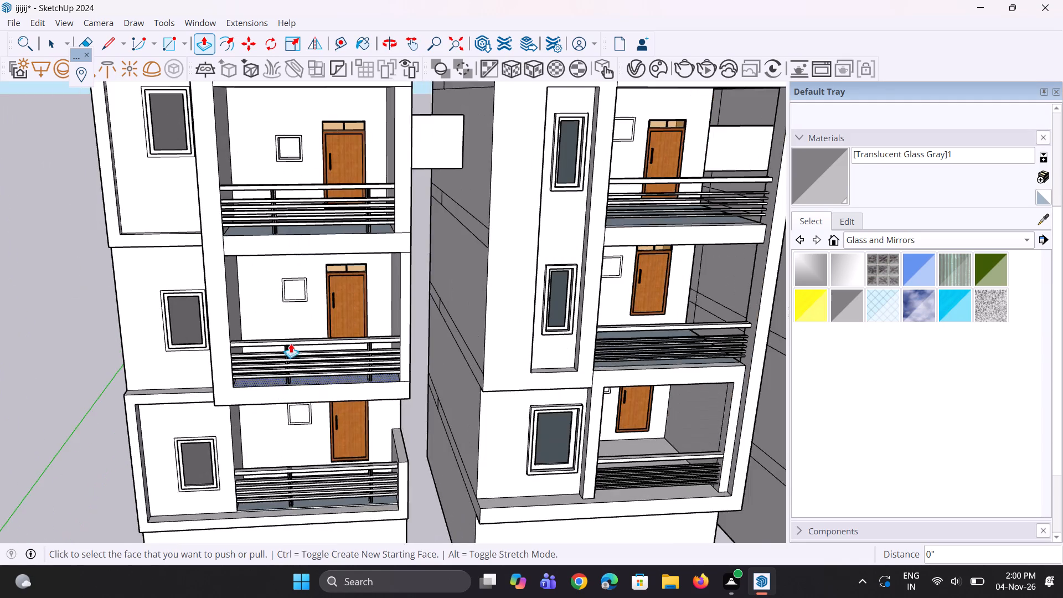
scroll(292, 297, up, 2)
double_click(292, 292)
scroll(285, 460, up, 4)
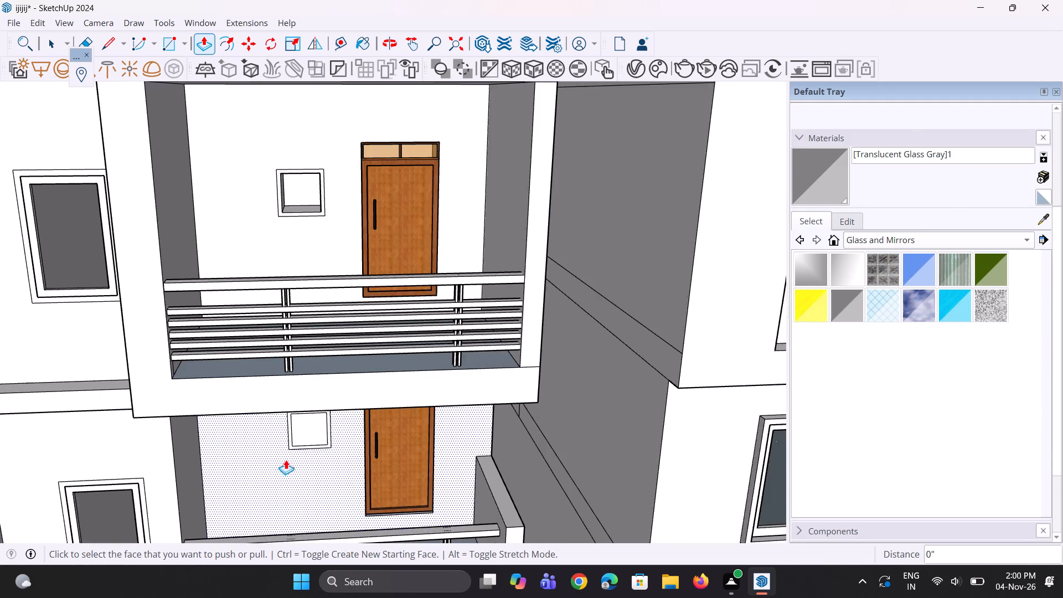
scroll(319, 435, up, 3)
double_click(319, 435)
scroll(320, 434, down, 12)
key(space)
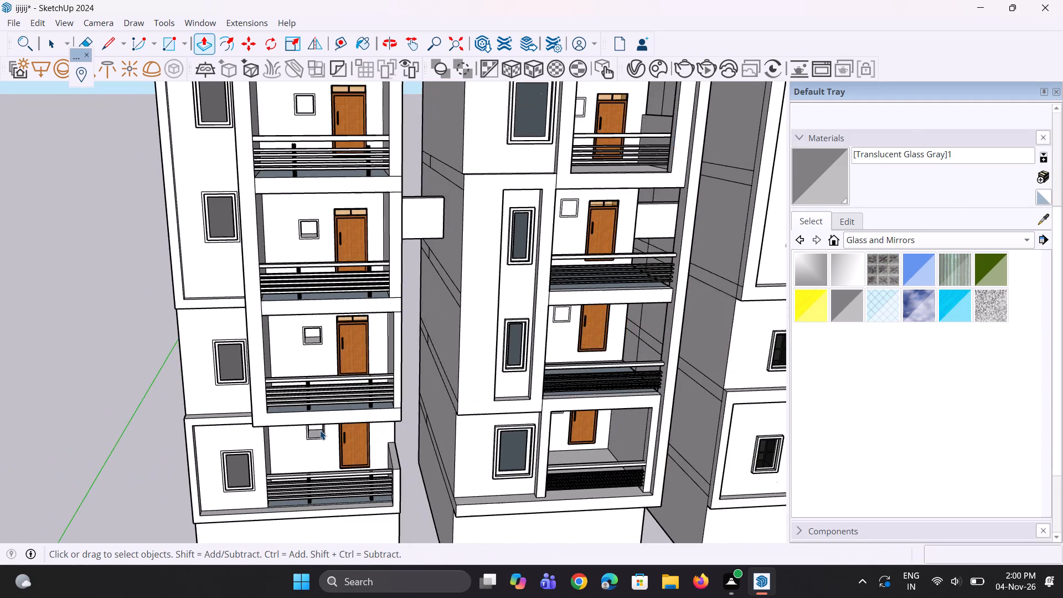
key(space)
Move the glass panel group by its lower corner into the top-floor balcony window opening of the first building.
scroll(320, 430, down, 4)
scroll(151, 146, up, 1)
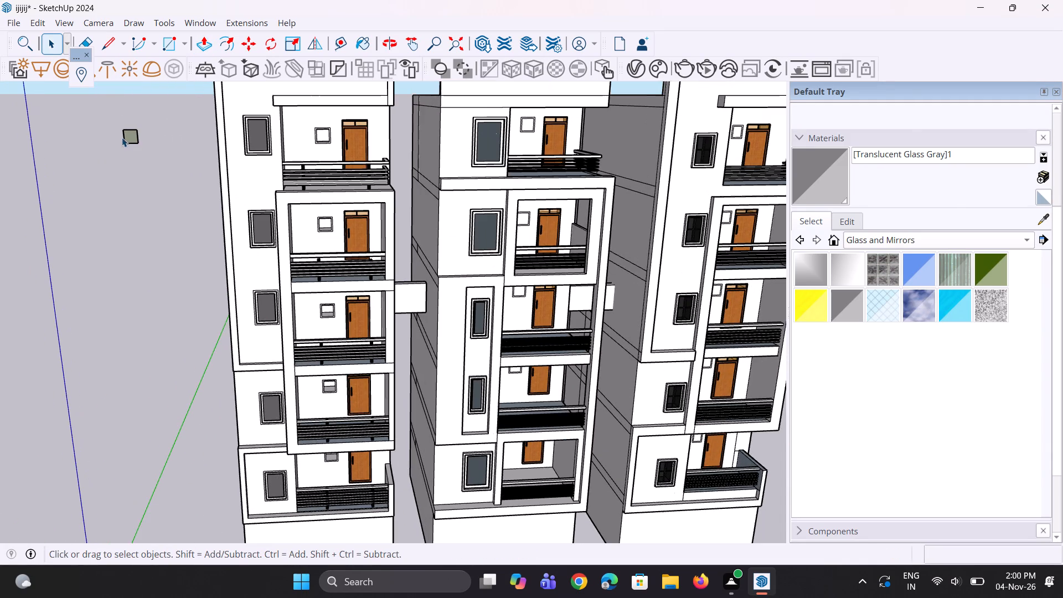
click(120, 136)
scroll(126, 140, up, 12)
key(m)
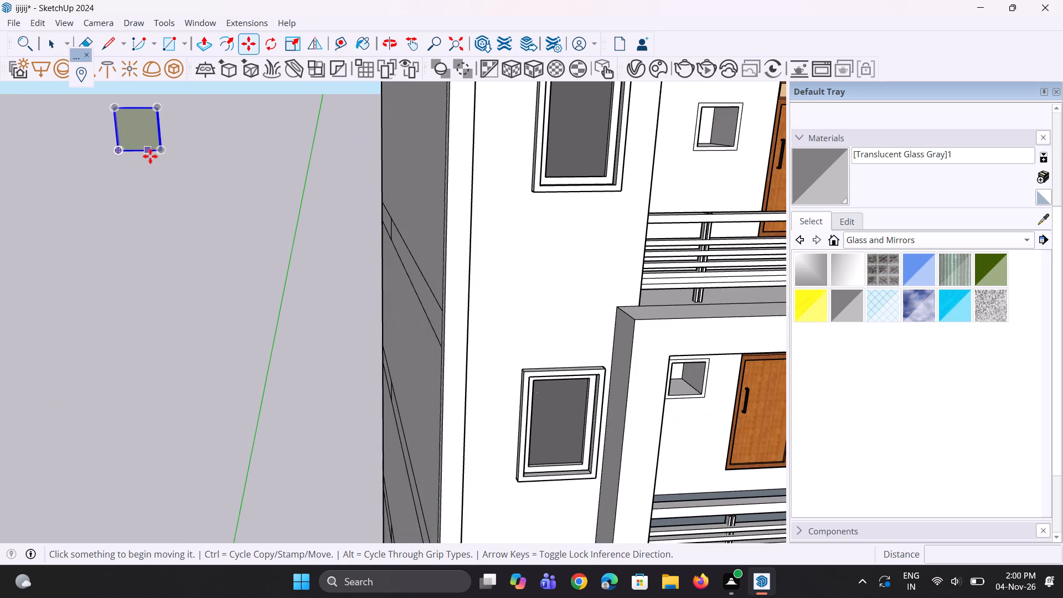
click(161, 153)
scroll(112, 232, down, 9)
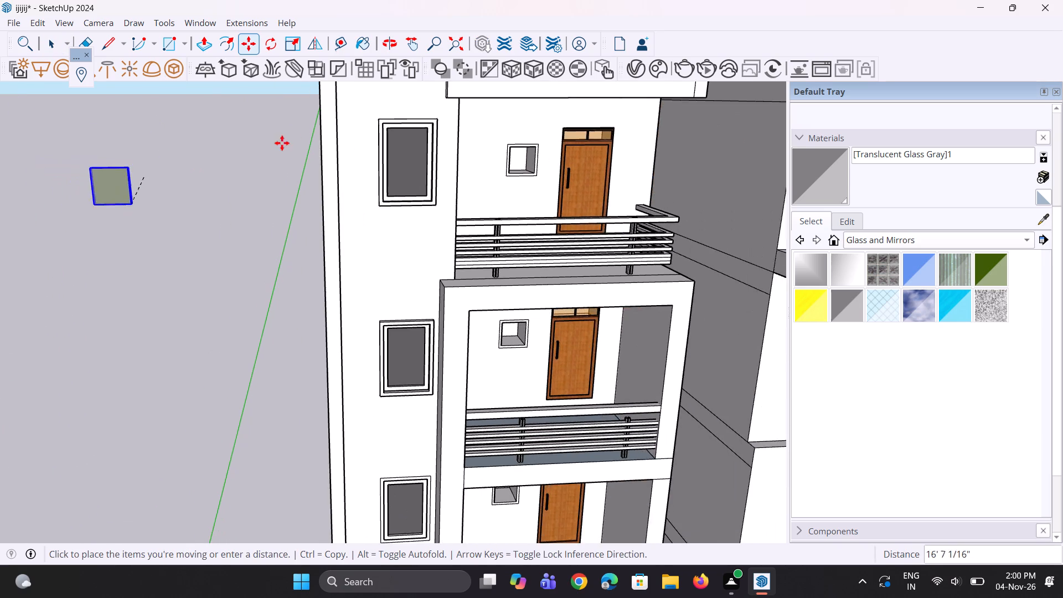
scroll(293, 135, up, 1)
middle_drag(291, 135, 235, 179)
scroll(235, 179, down, 10)
scroll(290, 190, up, 5)
scroll(386, 173, up, 3)
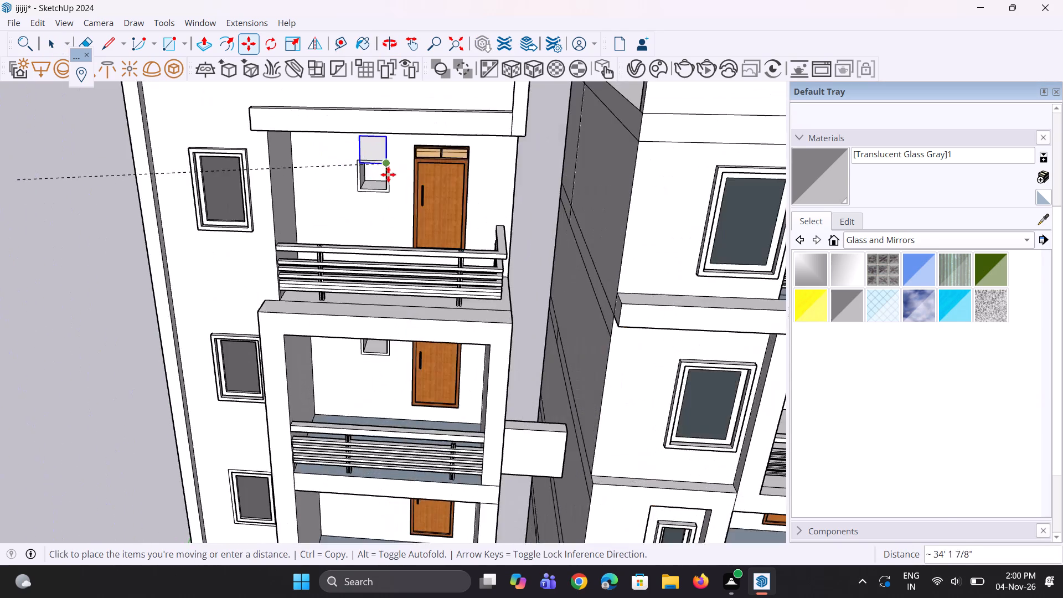
scroll(388, 174, up, 13)
click(382, 188)
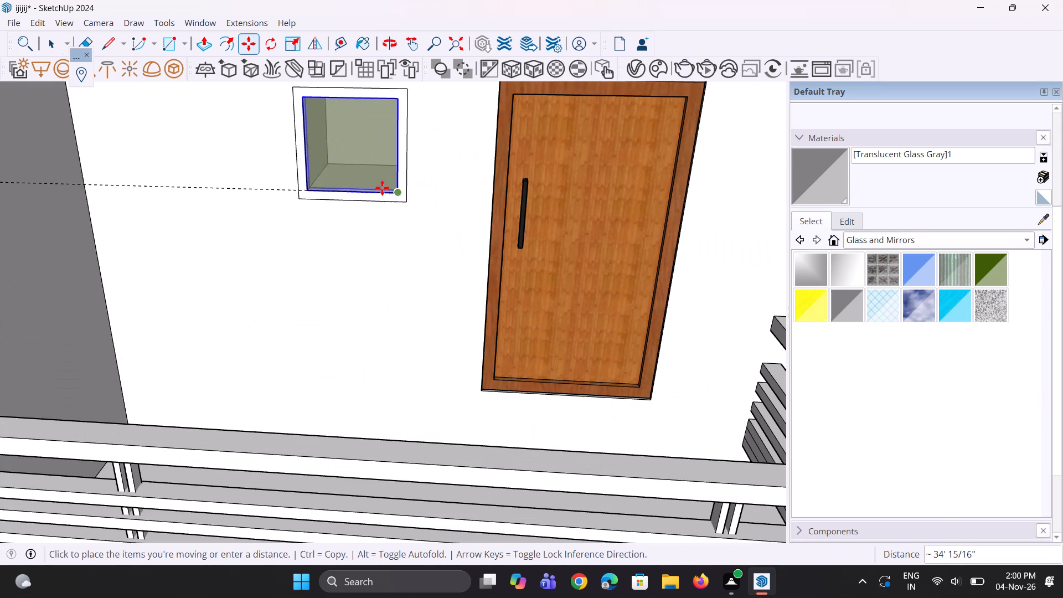
Copy the glass panel from its lower corner about 16' 3 9/16" down into the balcony window opening one floor below.
scroll(378, 204, up, 1)
middle_drag(379, 203, 408, 140)
scroll(398, 203, up, 7)
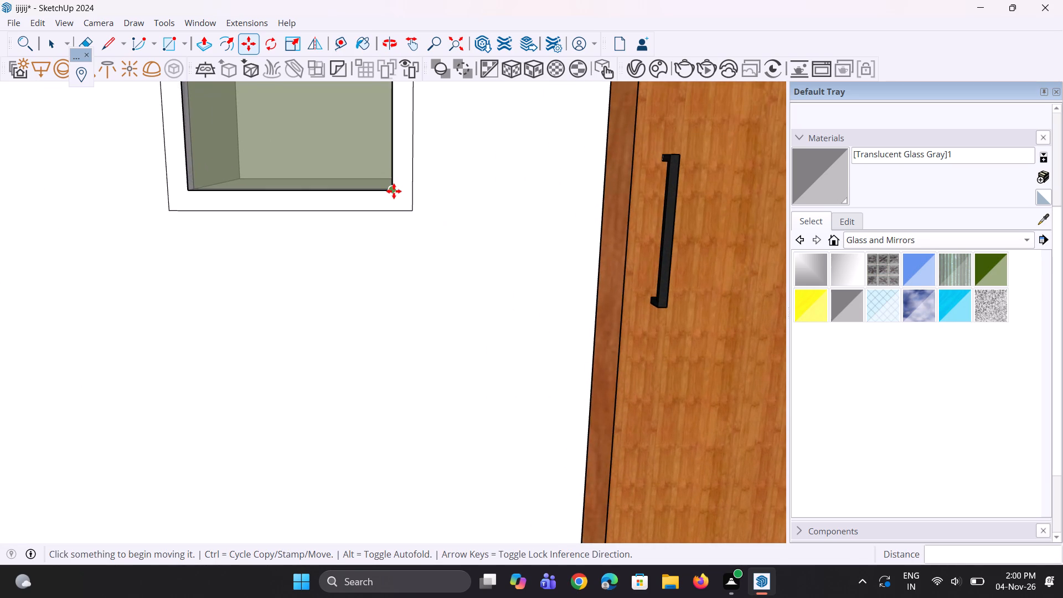
click(393, 187)
scroll(378, 232, down, 1)
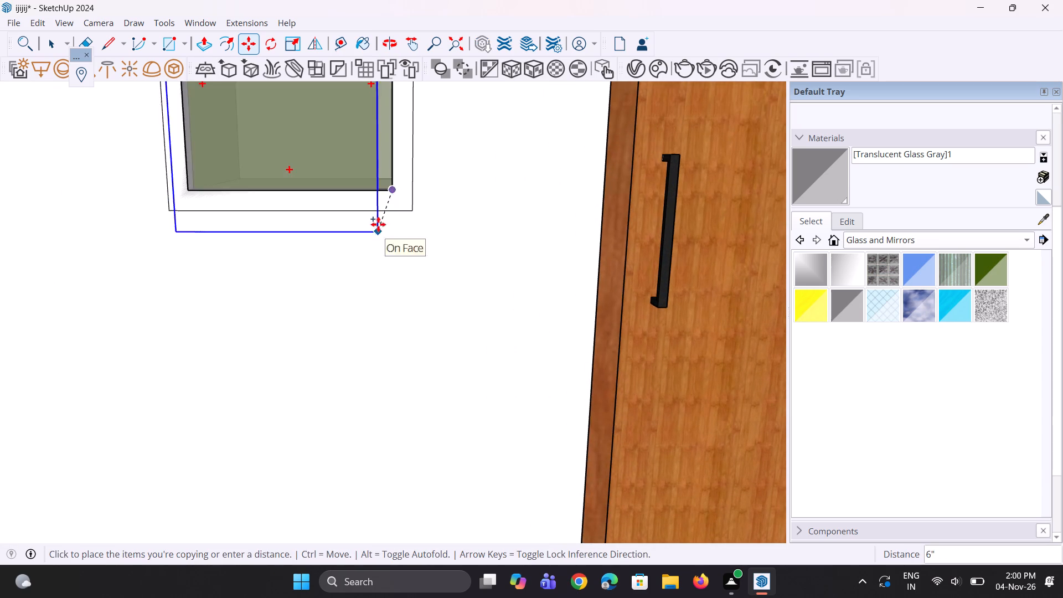
scroll(378, 224, down, 13)
scroll(333, 160, down, 6)
scroll(316, 360, up, 3)
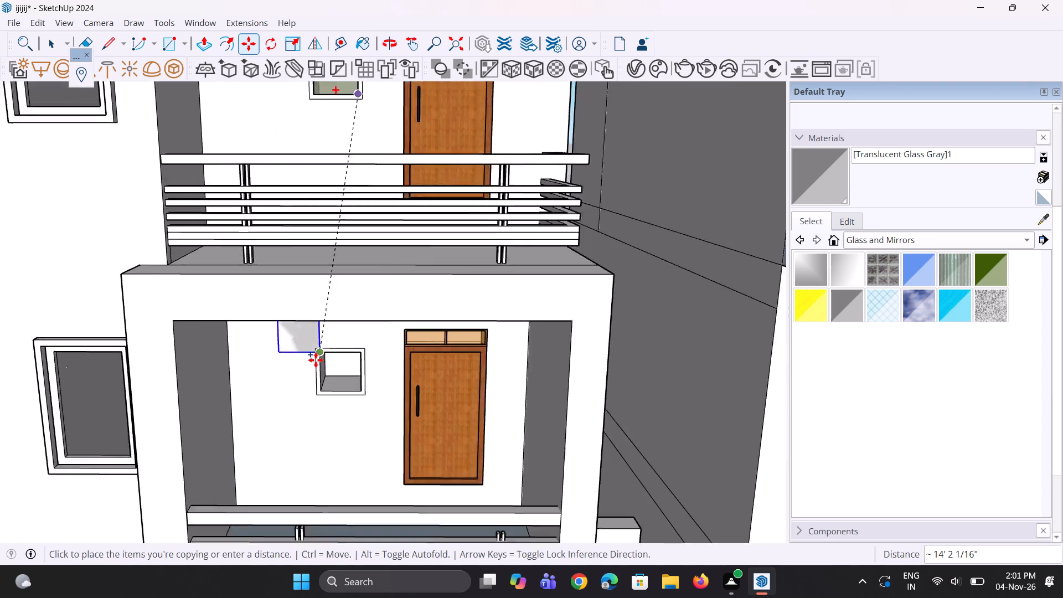
scroll(316, 360, up, 5)
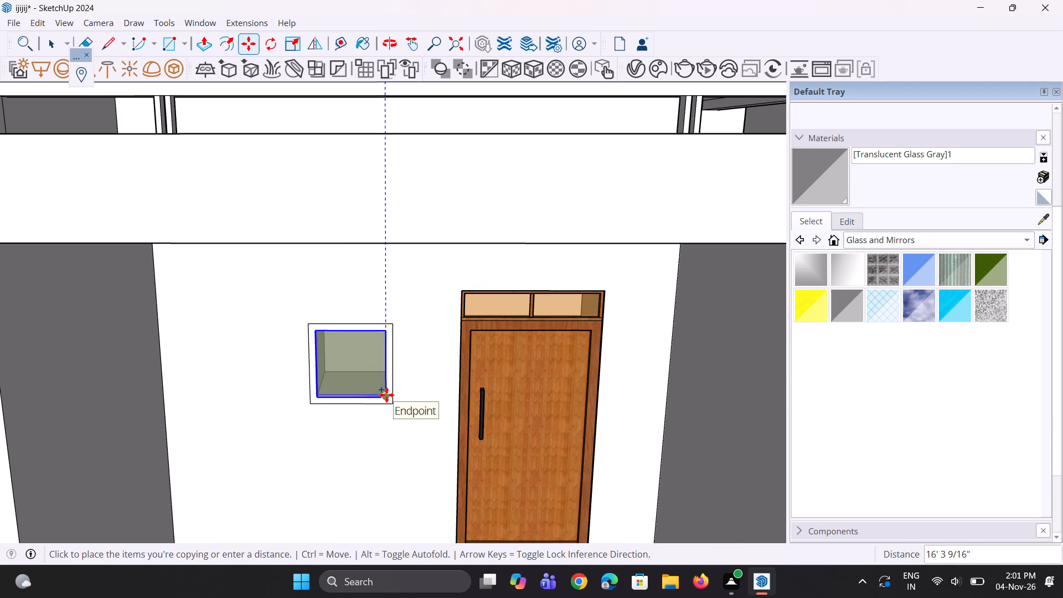
click(387, 395)
scroll(370, 286, down, 9)
ctrl+scroll(374, 352, up, 5)
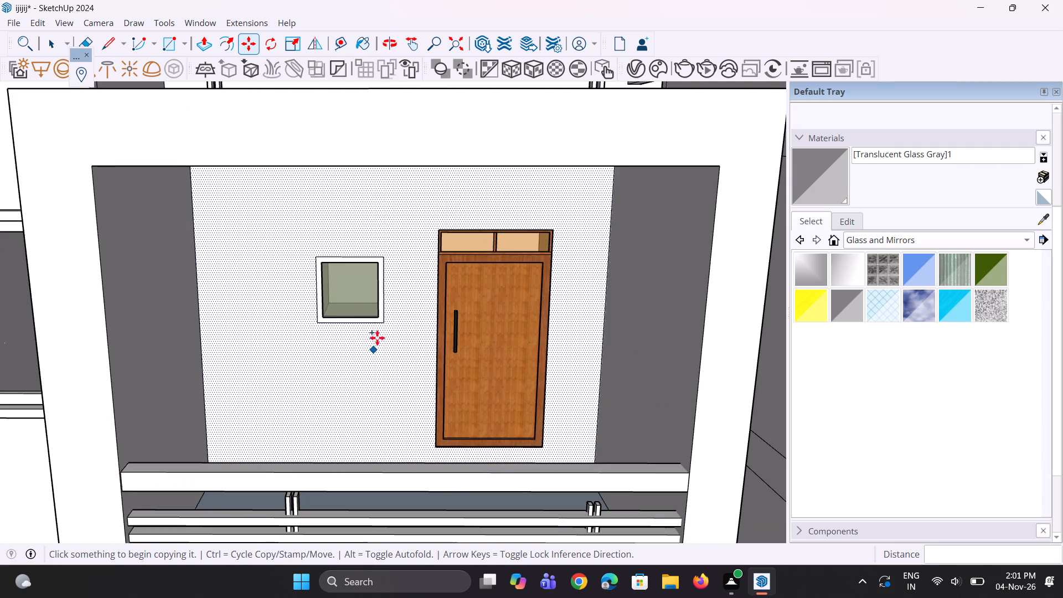
Copy the glass panel from its lower corner about 17' 1/16" down into the first building's middle-floor balcony window opening.
click(378, 320)
scroll(312, 346, down, 8)
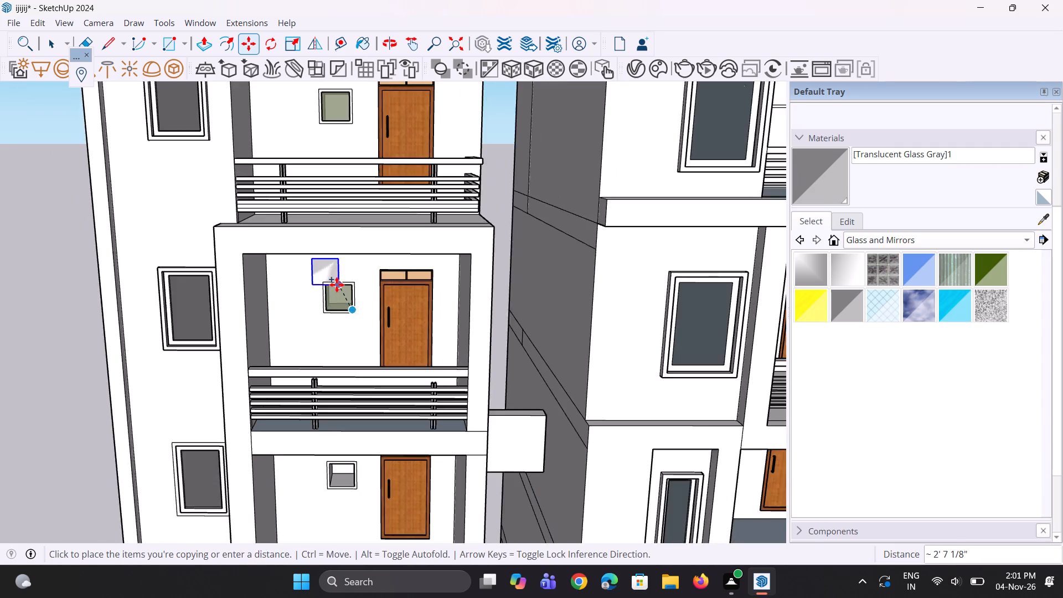
scroll(337, 285, down, 5)
scroll(333, 444, up, 5)
scroll(346, 397, up, 9)
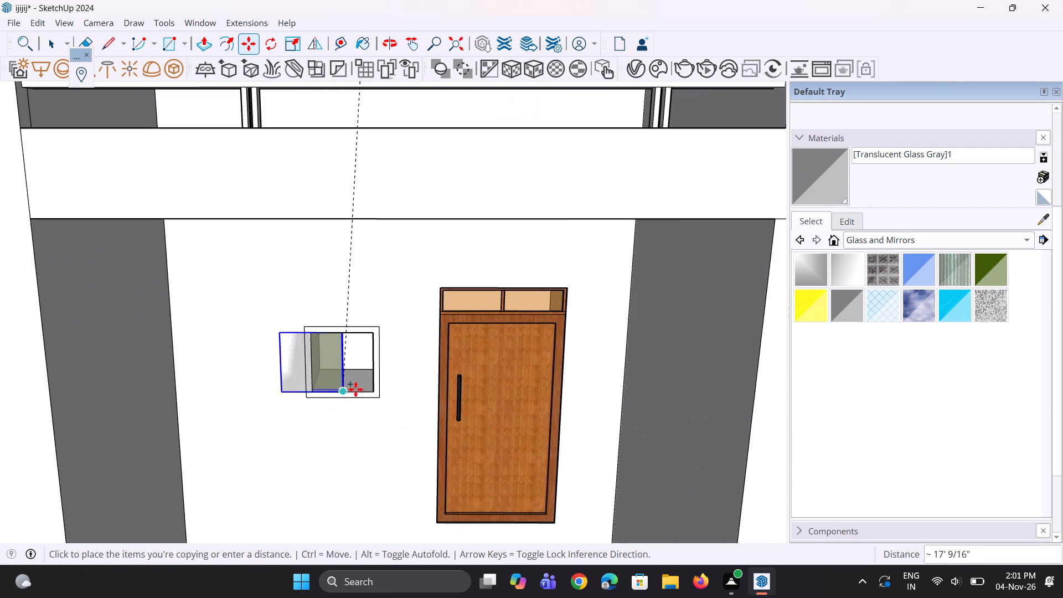
scroll(370, 393, up, 7)
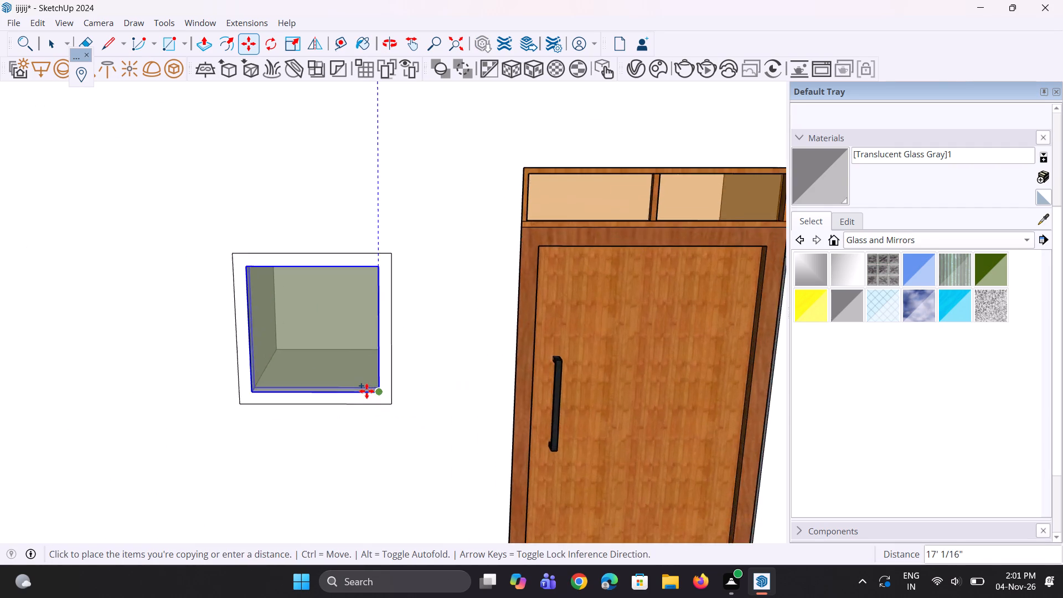
scroll(367, 391, up, 3)
click(367, 391)
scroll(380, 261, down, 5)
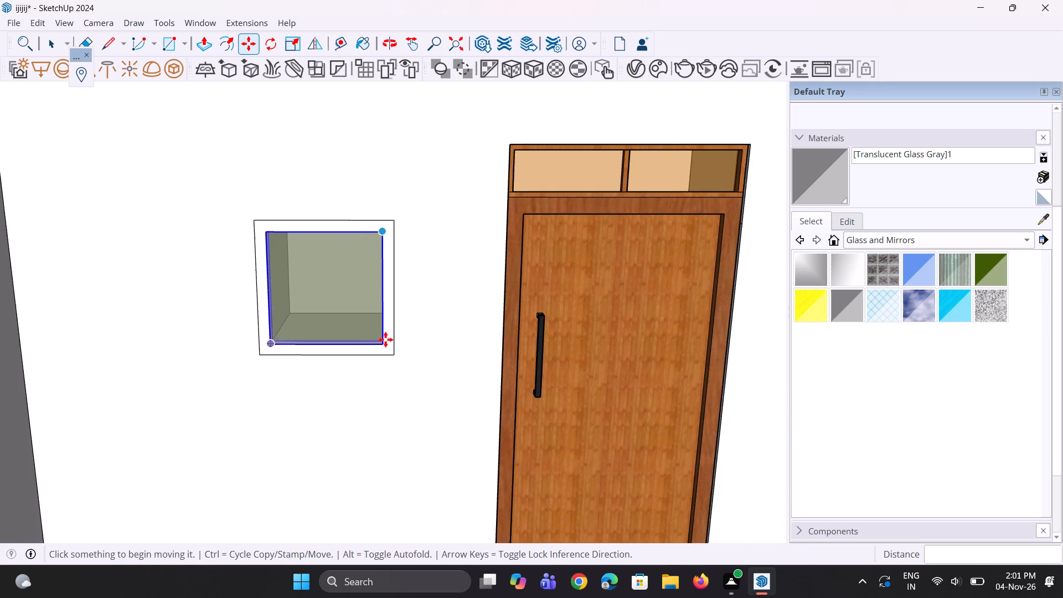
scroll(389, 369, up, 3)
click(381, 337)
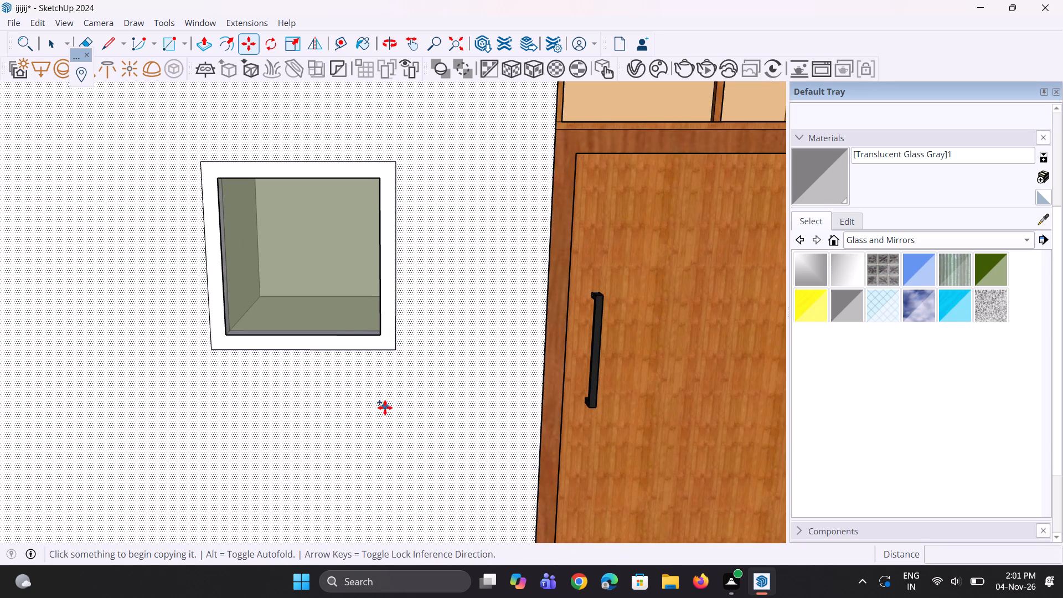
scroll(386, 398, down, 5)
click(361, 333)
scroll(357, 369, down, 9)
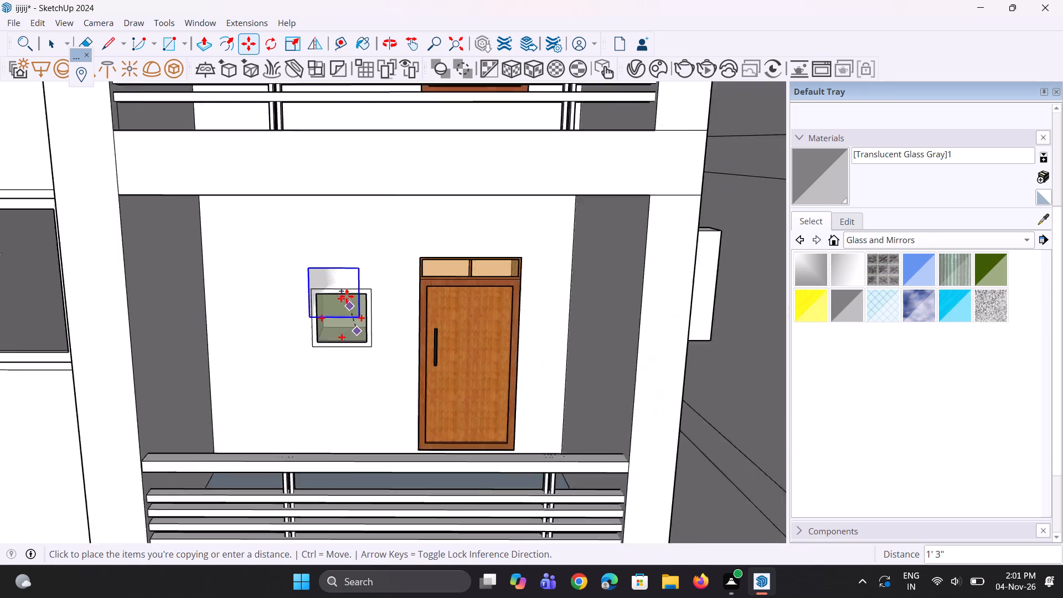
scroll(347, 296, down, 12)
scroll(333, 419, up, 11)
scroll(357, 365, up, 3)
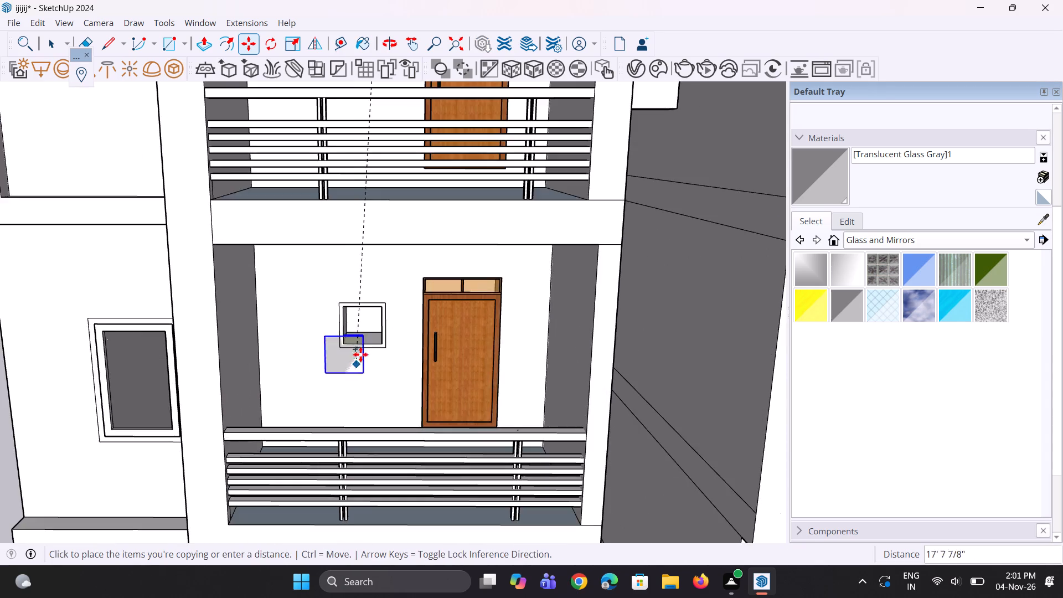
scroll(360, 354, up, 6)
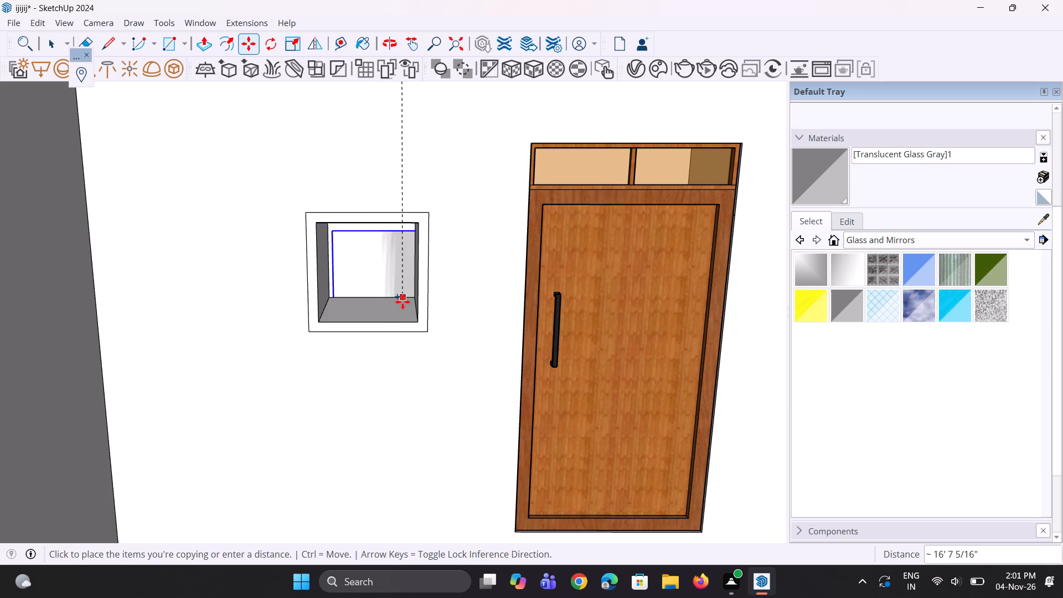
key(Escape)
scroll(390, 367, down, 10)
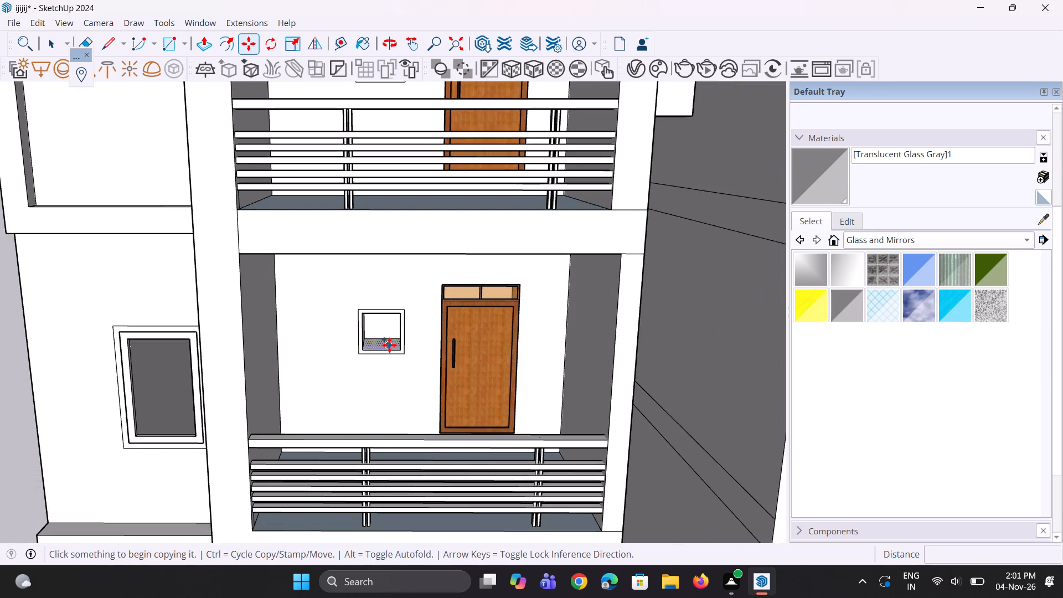
Copy the middle-floor glass panel from its lower corner 15' 10 1/4" down into the first building's next balcony window opening.
key(space)
scroll(381, 360, down, 6)
key(space)
key(space)
scroll(362, 181, up, 6)
click(403, 211)
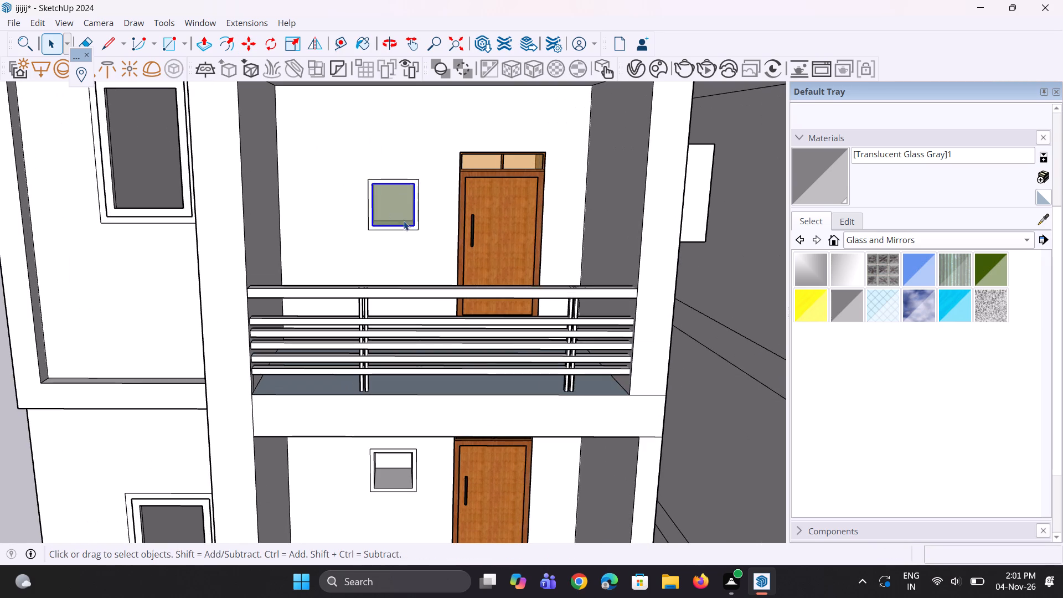
scroll(406, 236, up, 4)
key(m)
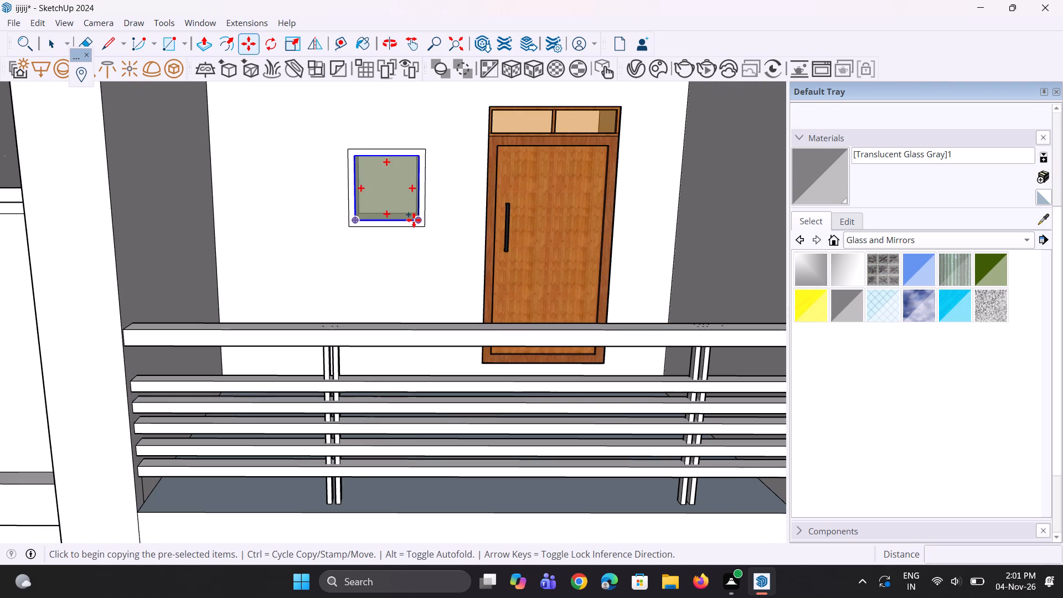
click(420, 221)
scroll(354, 267, down, 10)
scroll(378, 391, up, 2)
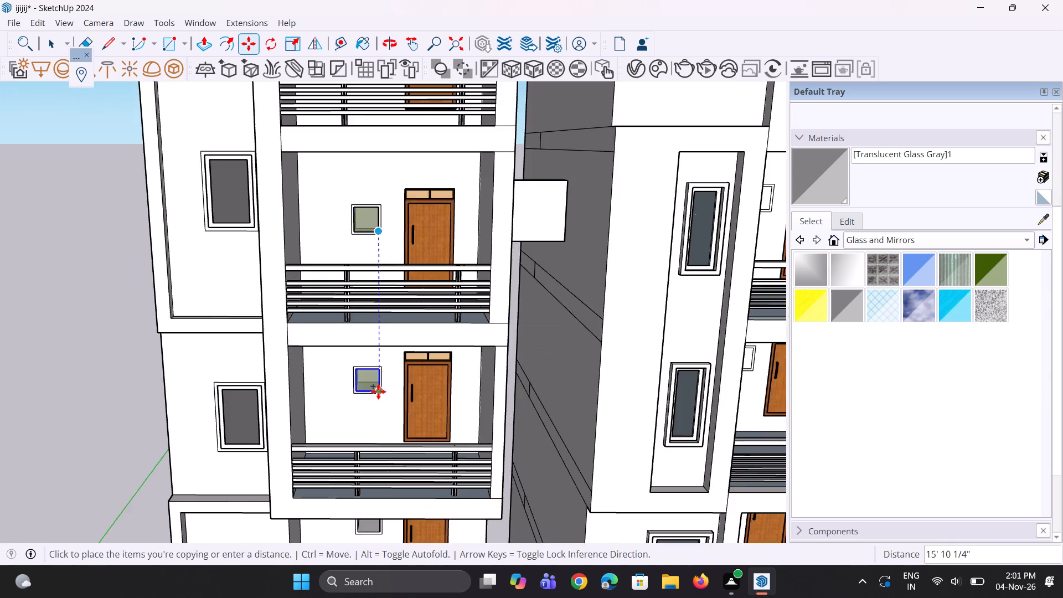
scroll(378, 391, up, 19)
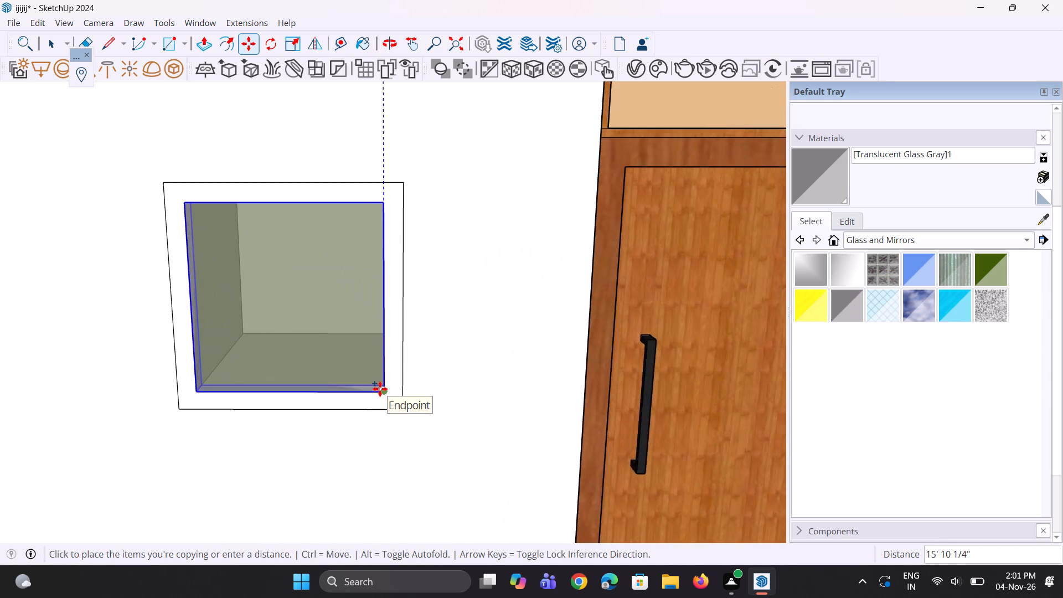
scroll(380, 389, up, 2)
click(380, 387)
Copy that glass panel from its lower corner 15' 5 1/4" down into the first building's lowest balcony window opening.
scroll(370, 299, down, 3)
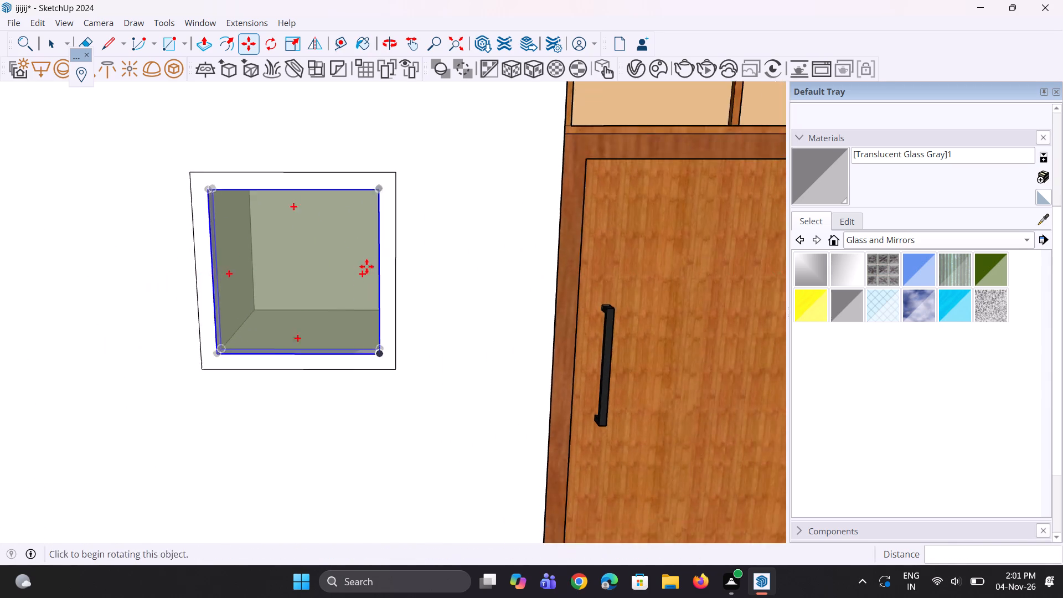
scroll(367, 266, down, 12)
scroll(360, 318, up, 5)
scroll(369, 271, up, 1)
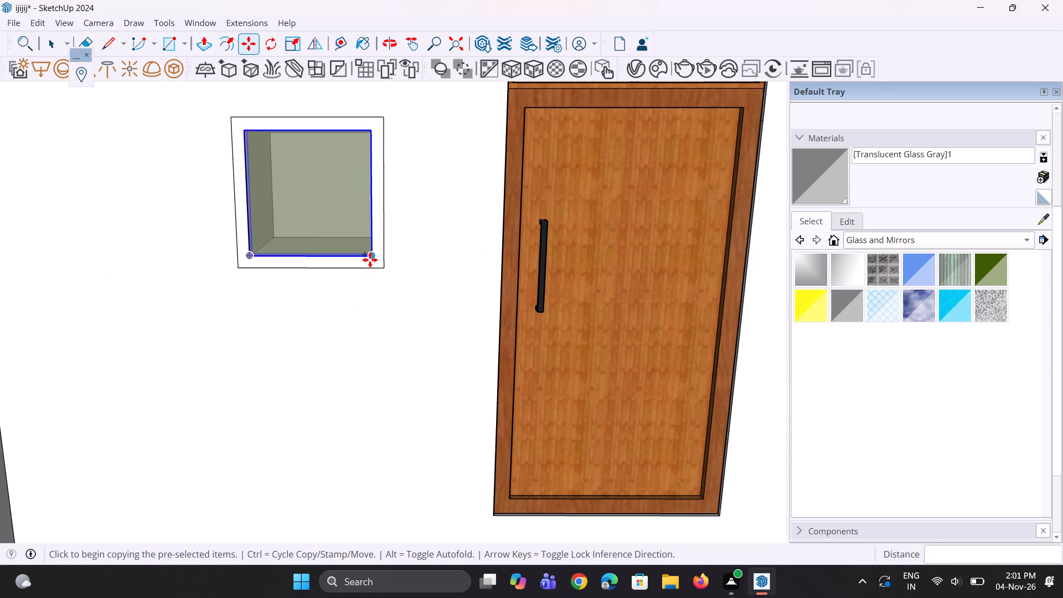
click(370, 260)
scroll(350, 352, down, 15)
scroll(345, 287, down, 6)
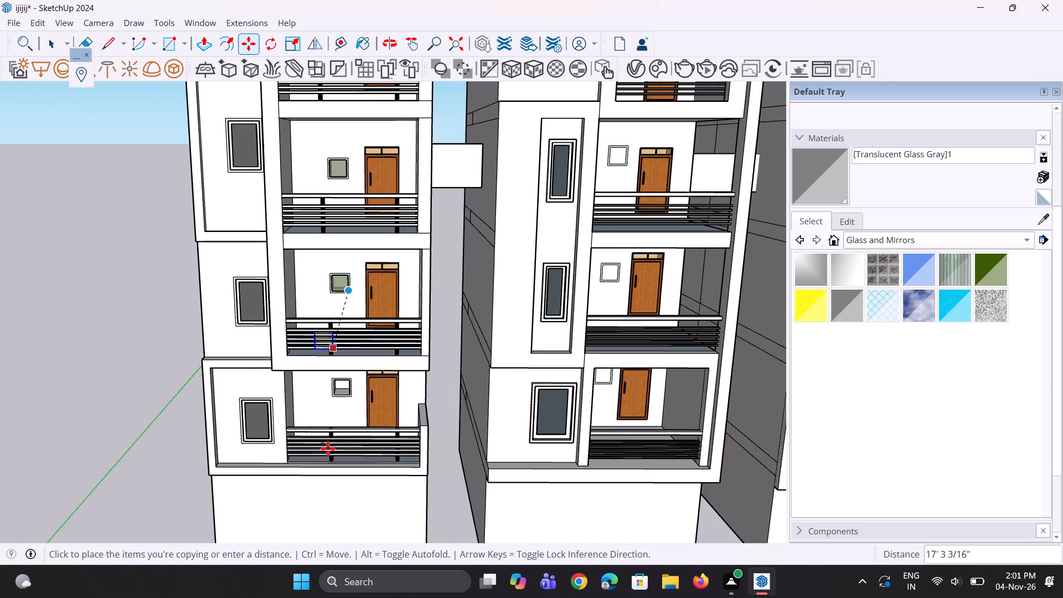
scroll(328, 448, up, 5)
scroll(336, 389, up, 13)
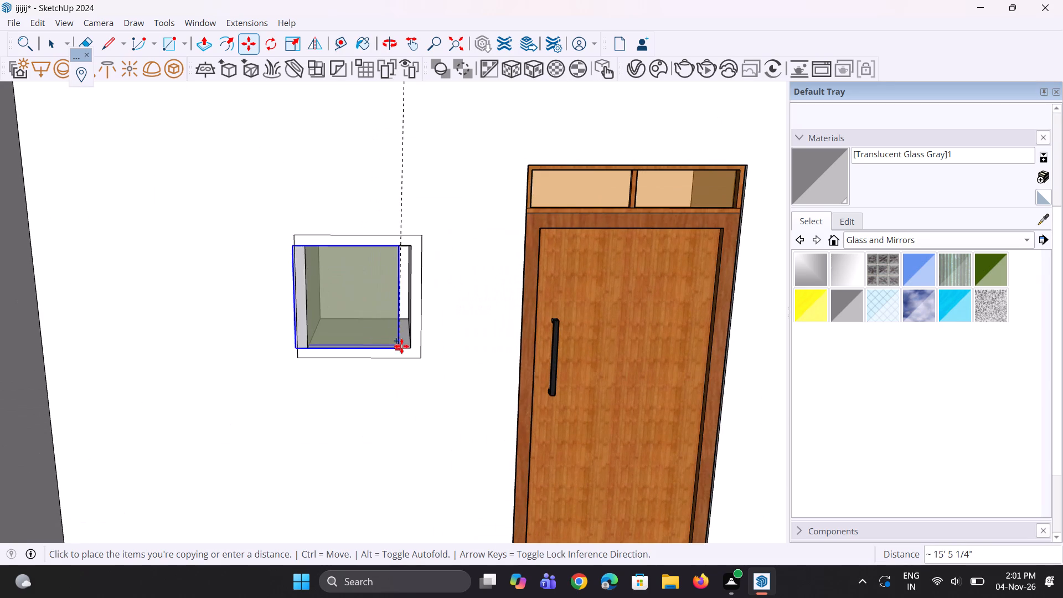
click(405, 346)
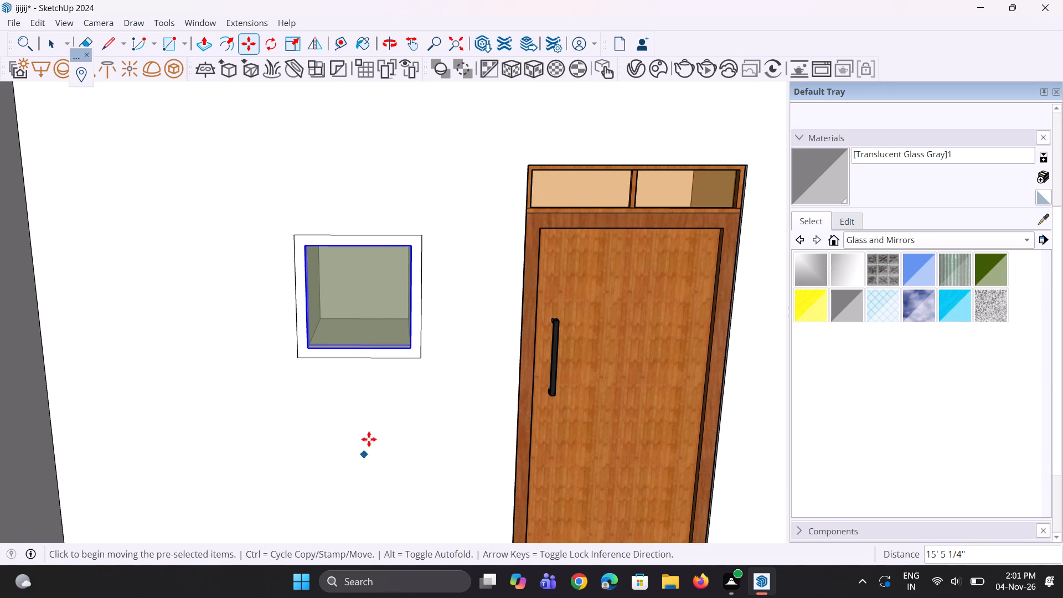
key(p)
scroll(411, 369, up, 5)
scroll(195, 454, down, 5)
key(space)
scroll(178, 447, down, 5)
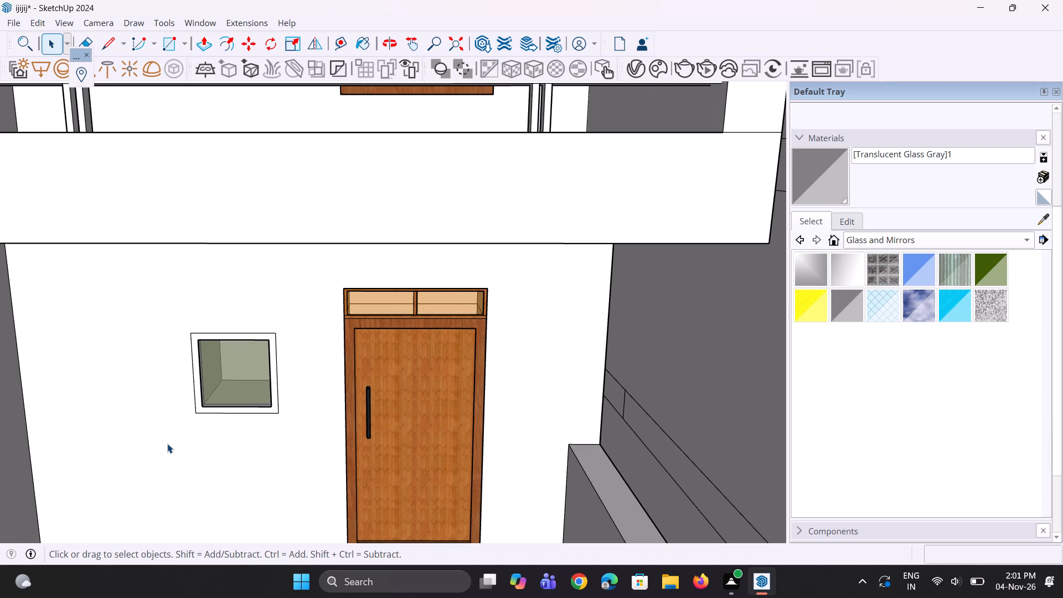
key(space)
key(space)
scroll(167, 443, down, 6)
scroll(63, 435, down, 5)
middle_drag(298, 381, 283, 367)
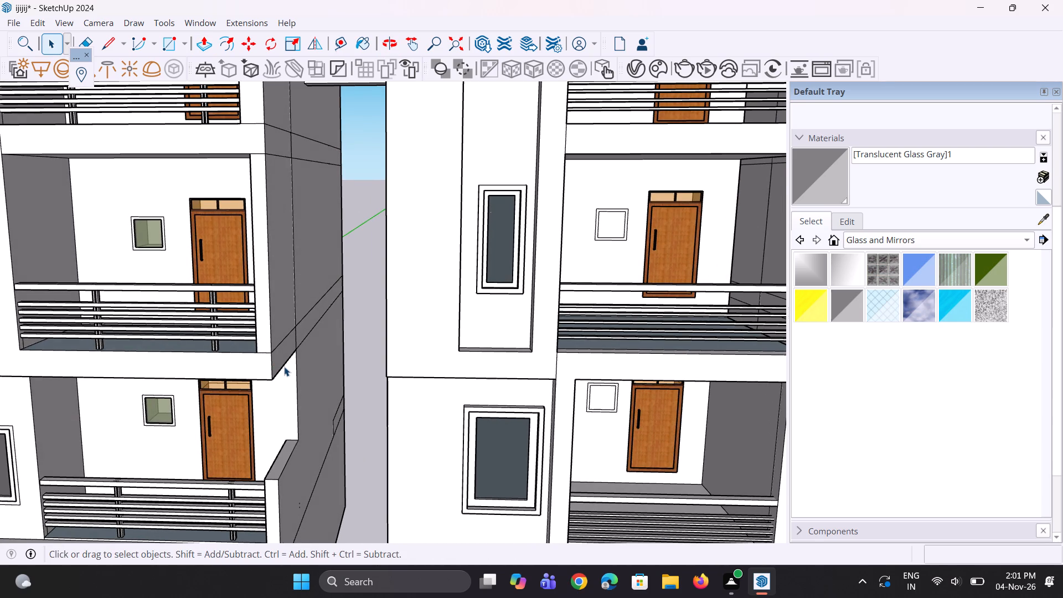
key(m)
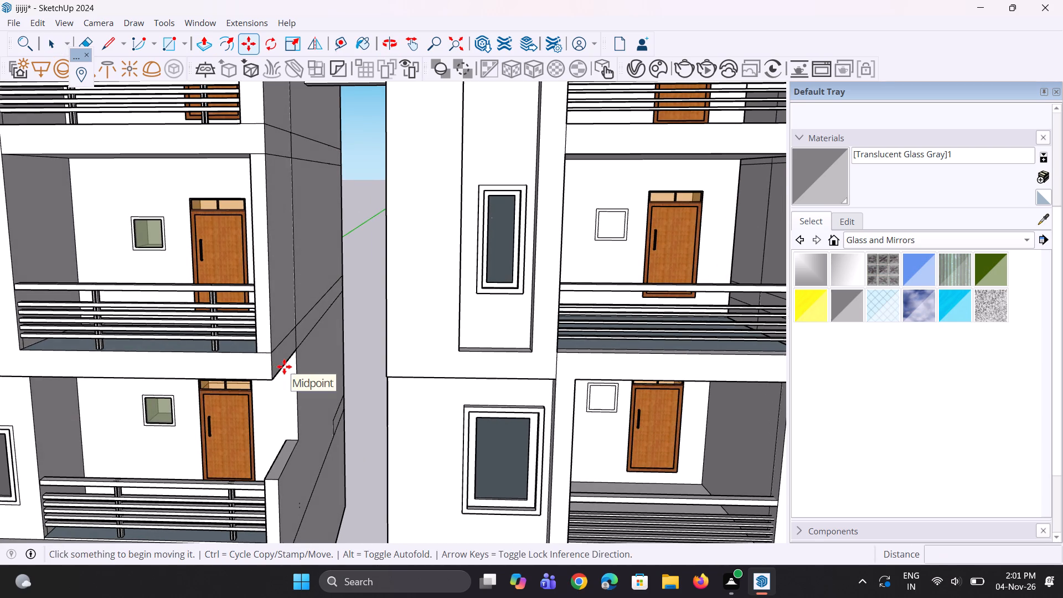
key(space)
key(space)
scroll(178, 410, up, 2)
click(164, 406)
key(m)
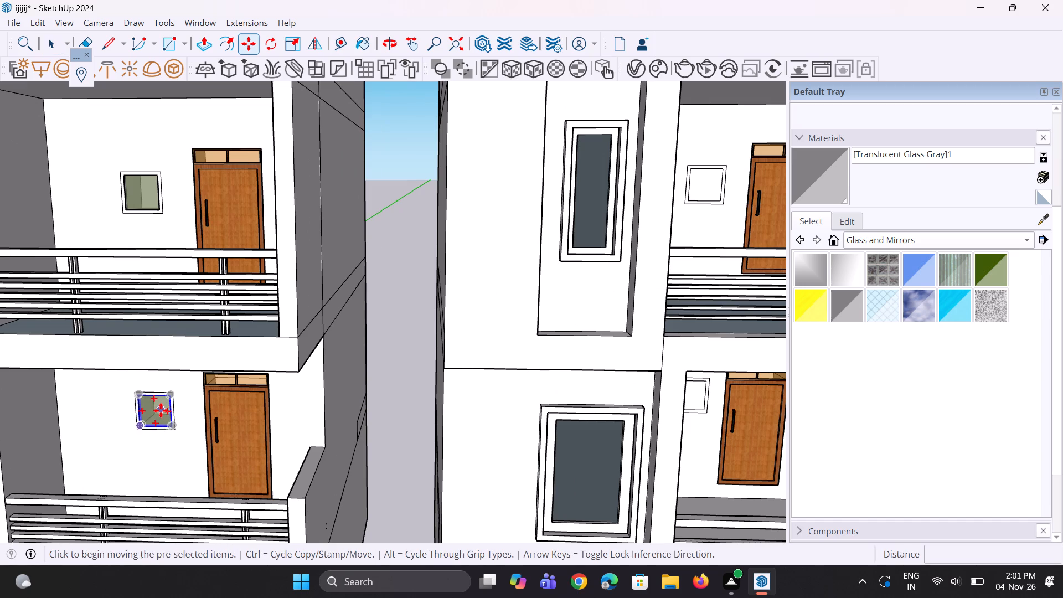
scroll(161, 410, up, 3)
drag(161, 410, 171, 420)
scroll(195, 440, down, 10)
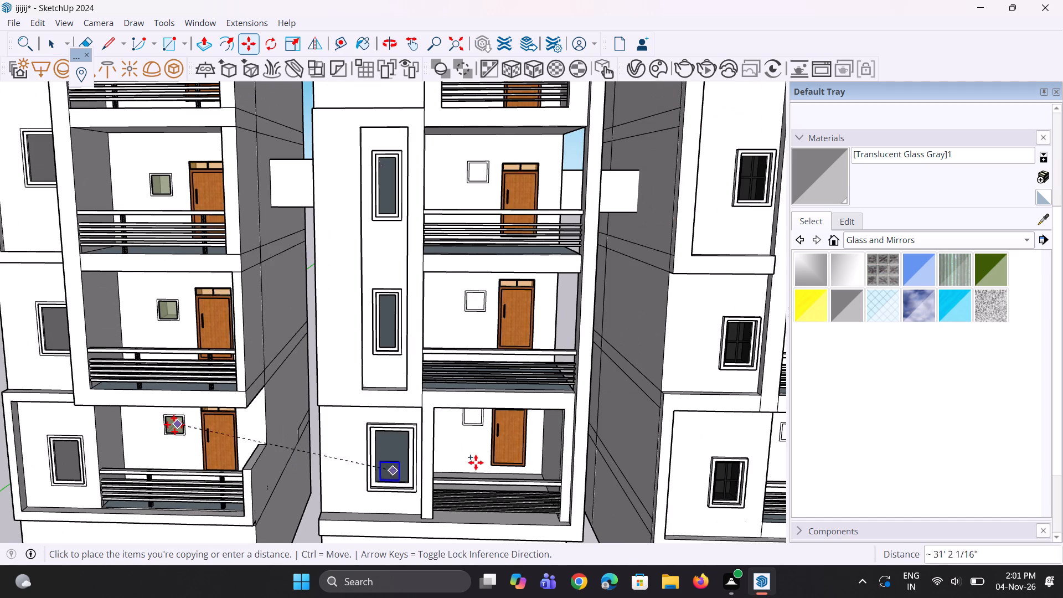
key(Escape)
Repeat the same inward push on the balcony window faces of the second building's two lowest balcony floors.
scroll(457, 447, up, 3)
key(p)
scroll(469, 408, up, 2)
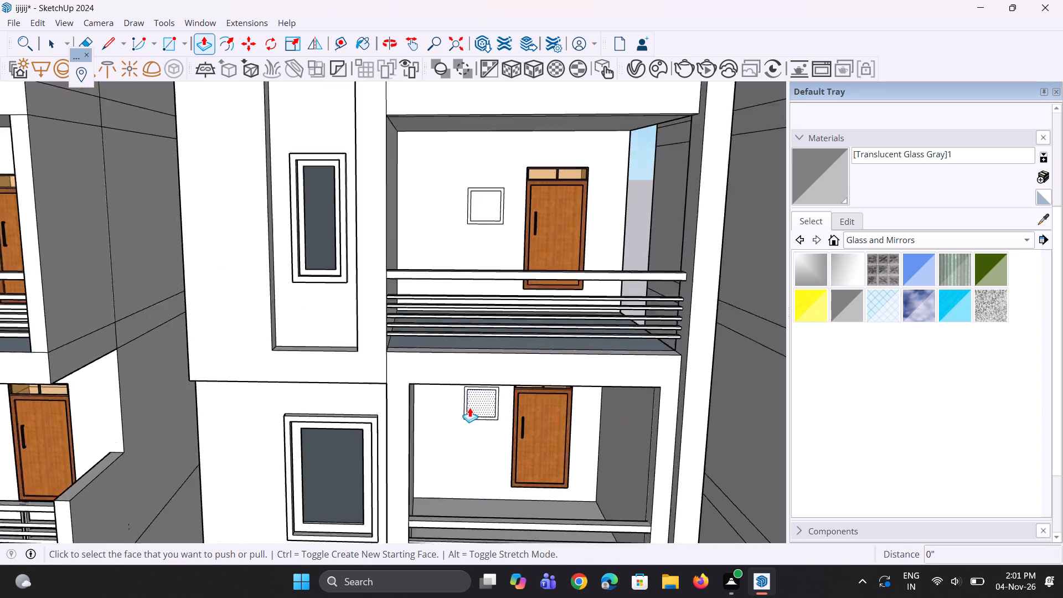
scroll(469, 408, up, 4)
double_click(469, 408)
scroll(477, 414, down, 10)
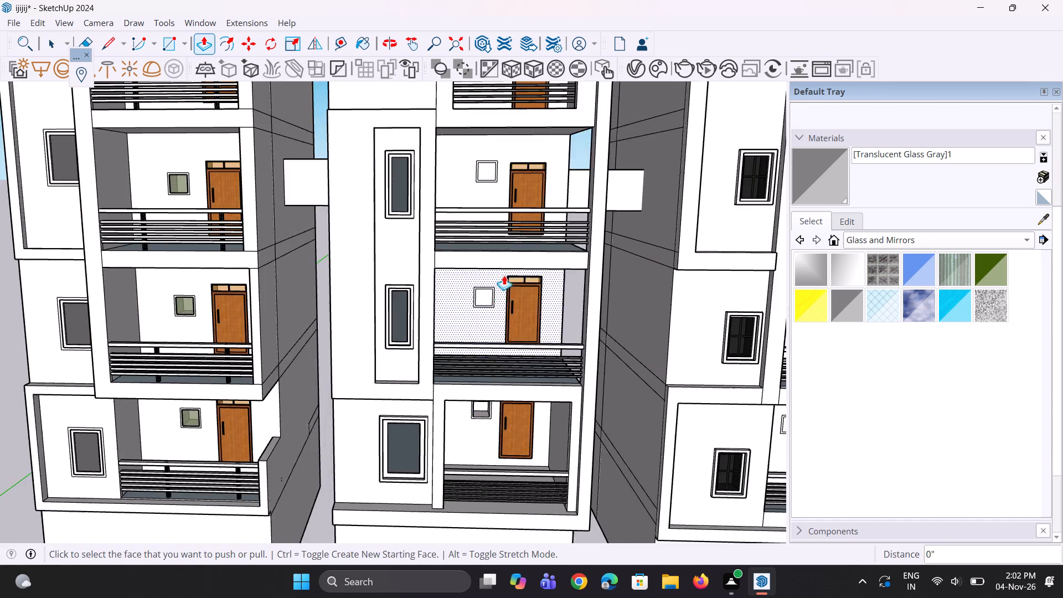
scroll(504, 261, up, 9)
double_click(474, 318)
Repeat the same inward push on the balcony window faces of the next two floors up in the second building.
scroll(463, 439, down, 5)
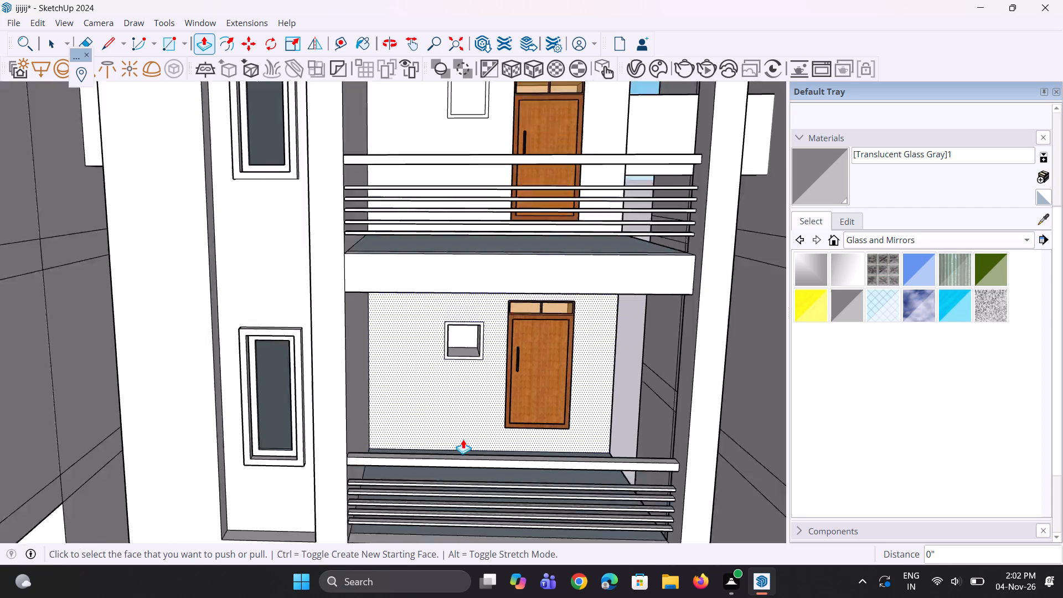
scroll(463, 439, down, 6)
scroll(436, 287, up, 5)
scroll(497, 313, up, 2)
double_click(481, 301)
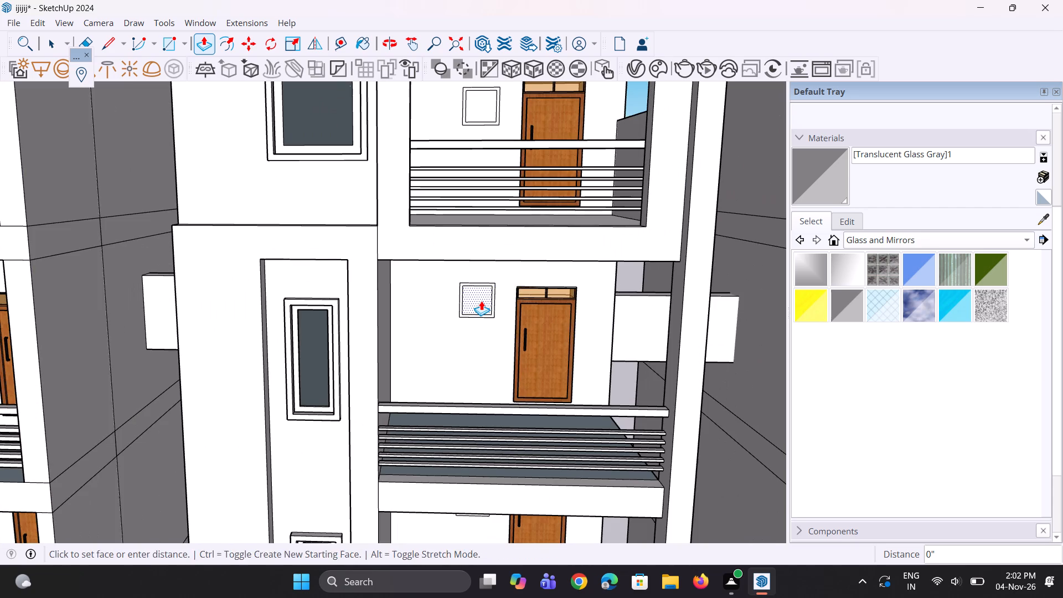
scroll(432, 411, down, 10)
scroll(457, 271, up, 7)
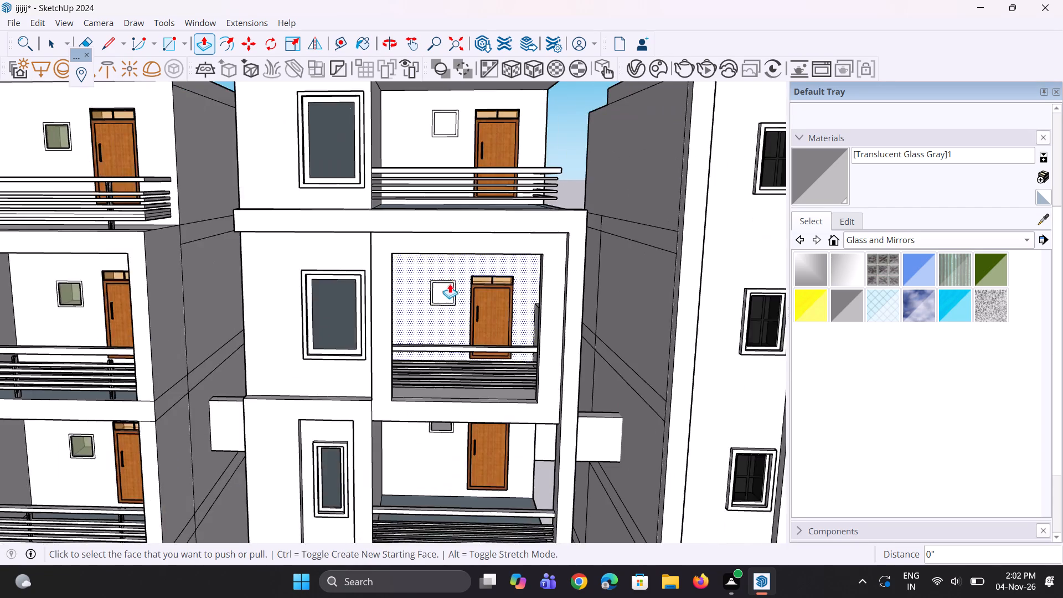
scroll(450, 283, up, 2)
double_click(440, 297)
Repeat the same inward push on the second building's top-floor balcony window face.
scroll(422, 387, down, 13)
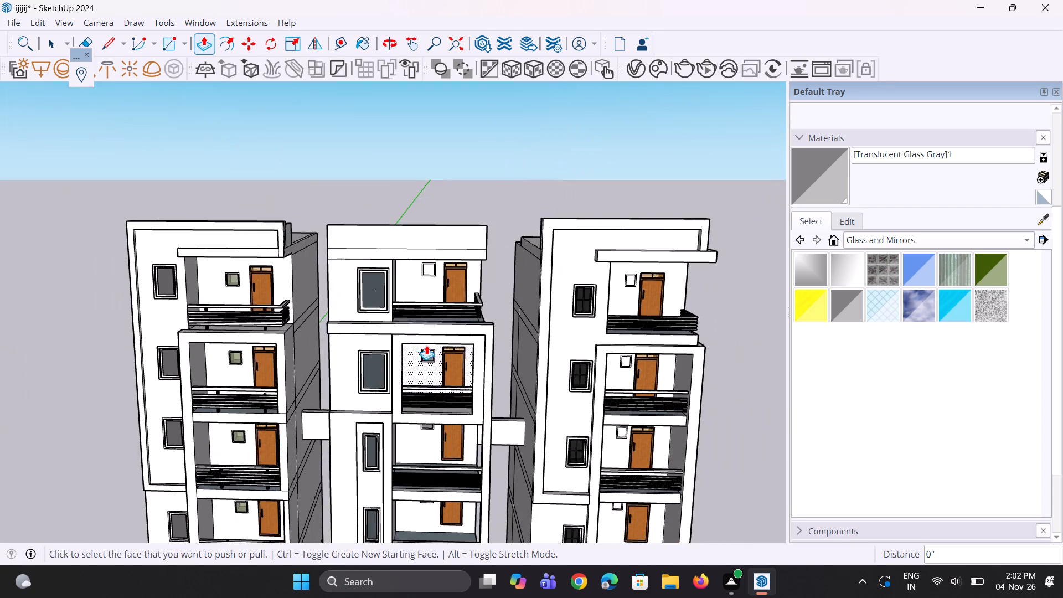
scroll(434, 245, up, 15)
double_click(425, 289)
Copy the first building's top-floor glass panel from its lower corner about 40' across into the second building's top-floor balcony window opening.
scroll(426, 286, down, 12)
middle_drag(431, 334, 430, 291)
scroll(430, 334, up, 1)
key(space)
key(space)
scroll(430, 286, down, 5)
scroll(266, 293, up, 2)
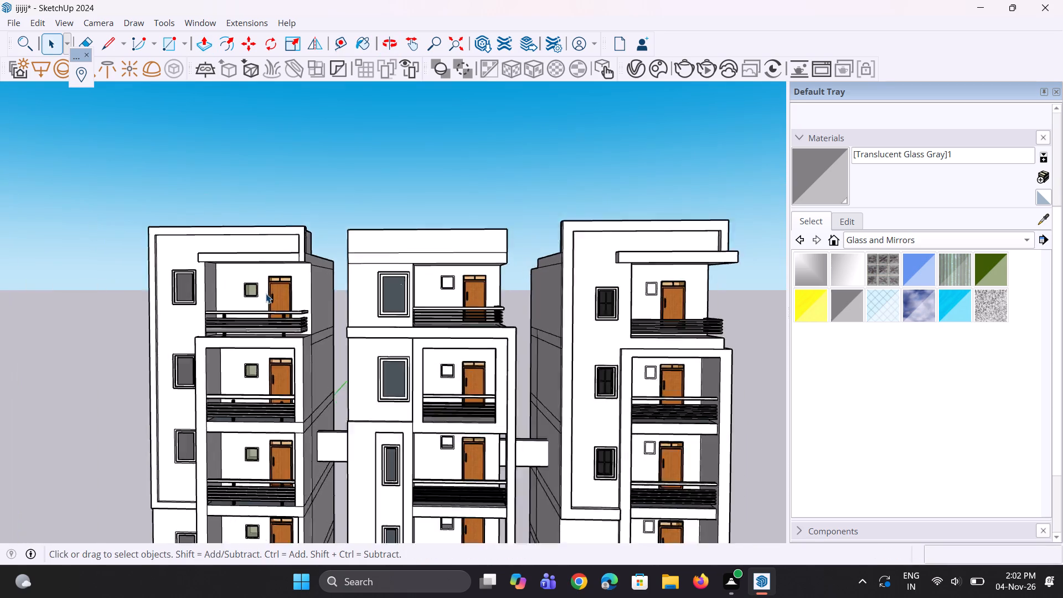
scroll(266, 293, up, 6)
click(243, 292)
scroll(243, 292, up, 3)
key(m)
scroll(247, 304, up, 4)
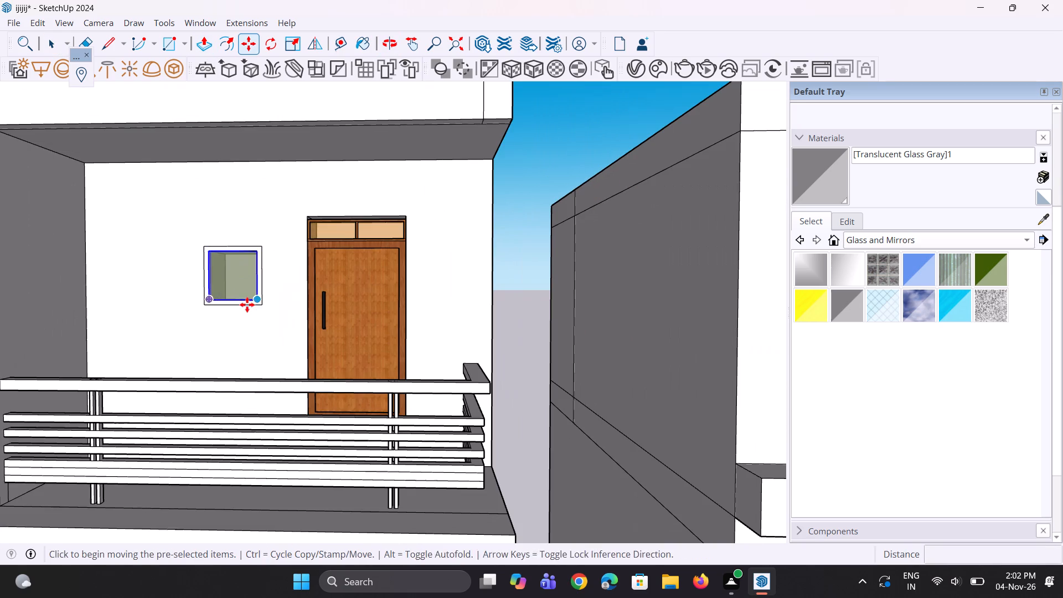
click(259, 300)
scroll(109, 342, down, 4)
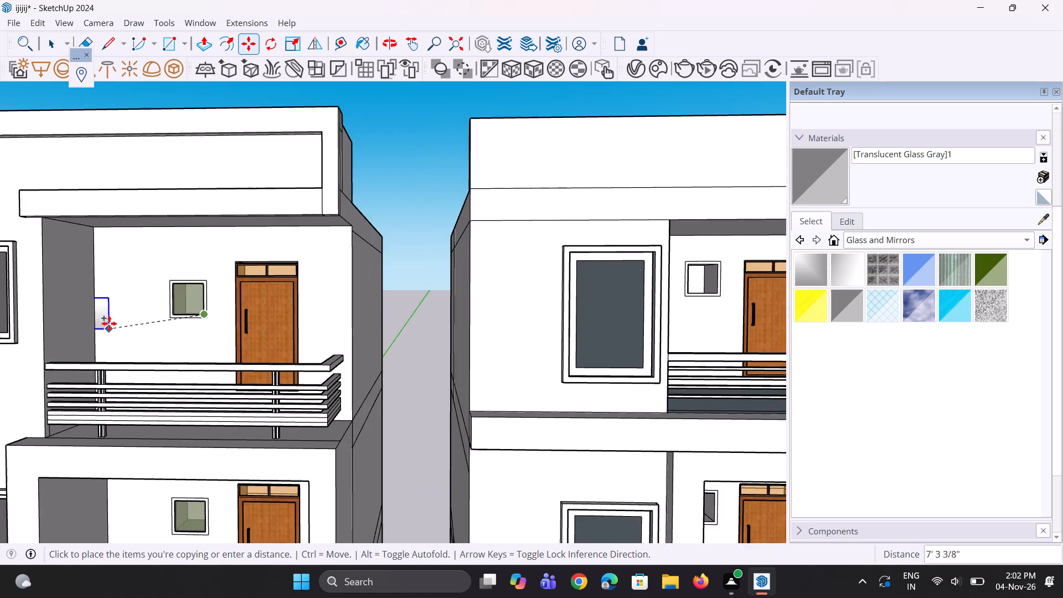
scroll(109, 323, down, 5)
middle_drag(451, 287, 451, 328)
scroll(510, 304, up, 10)
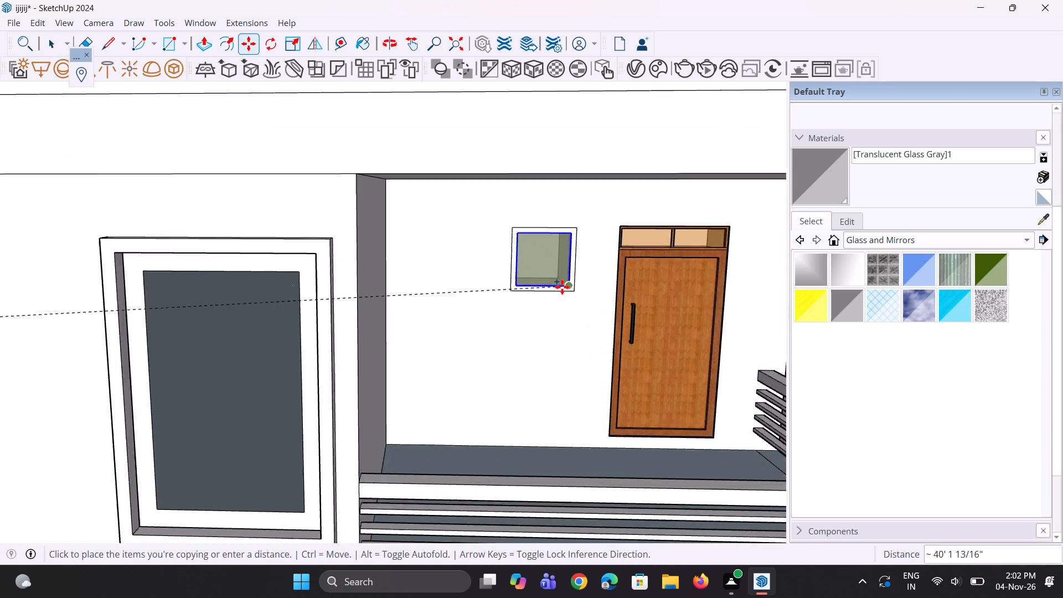
scroll(562, 287, up, 11)
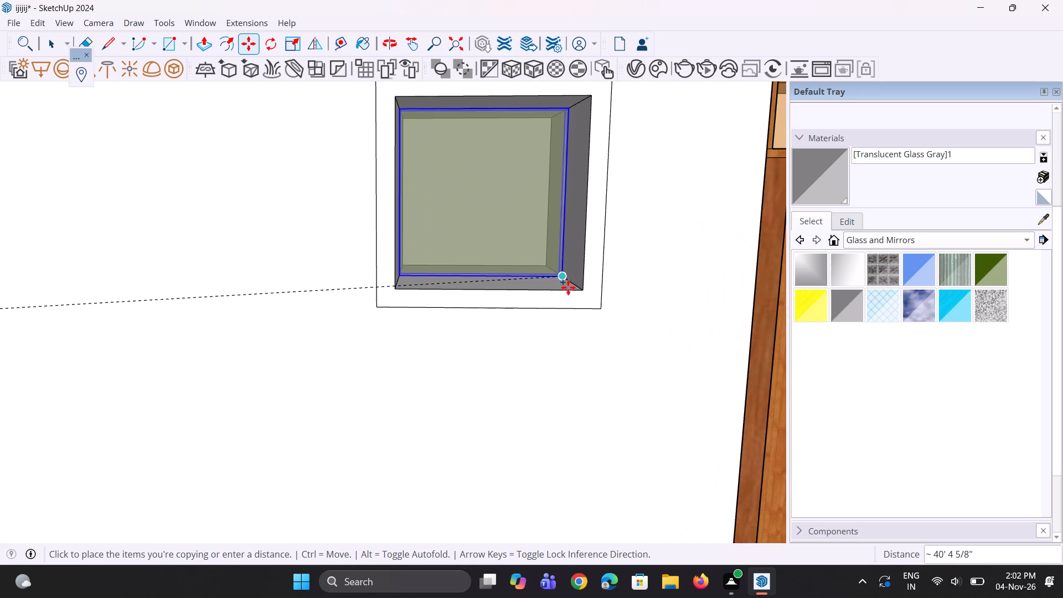
click(582, 285)
middle_drag(585, 297, 584, 365)
scroll(588, 328, up, 8)
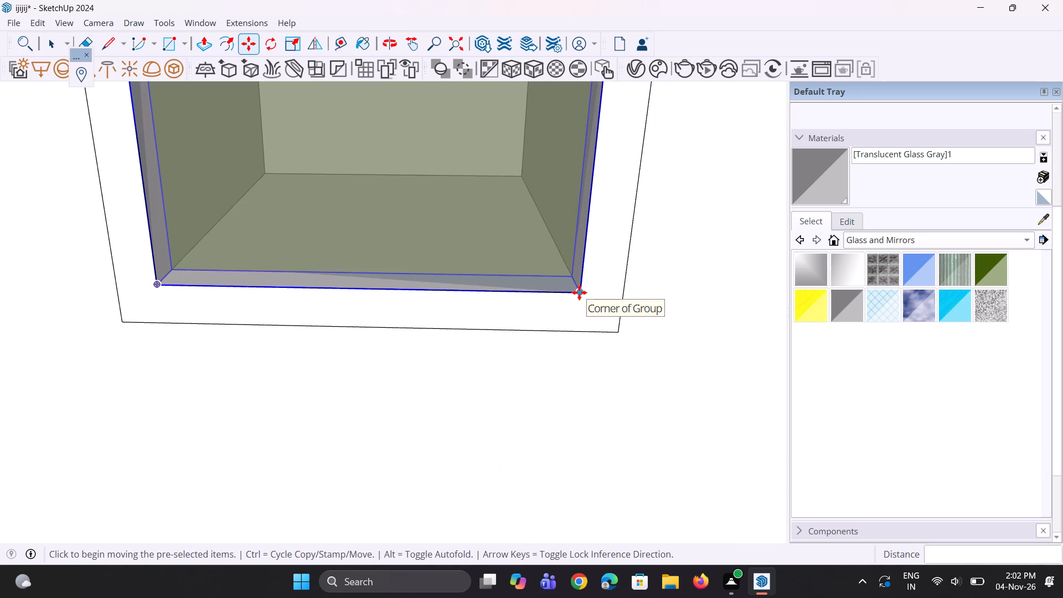
Copy the second building's top-floor glass panel from its lower corner down into the balcony window opening one floor below.
click(579, 292)
scroll(527, 338, down, 10)
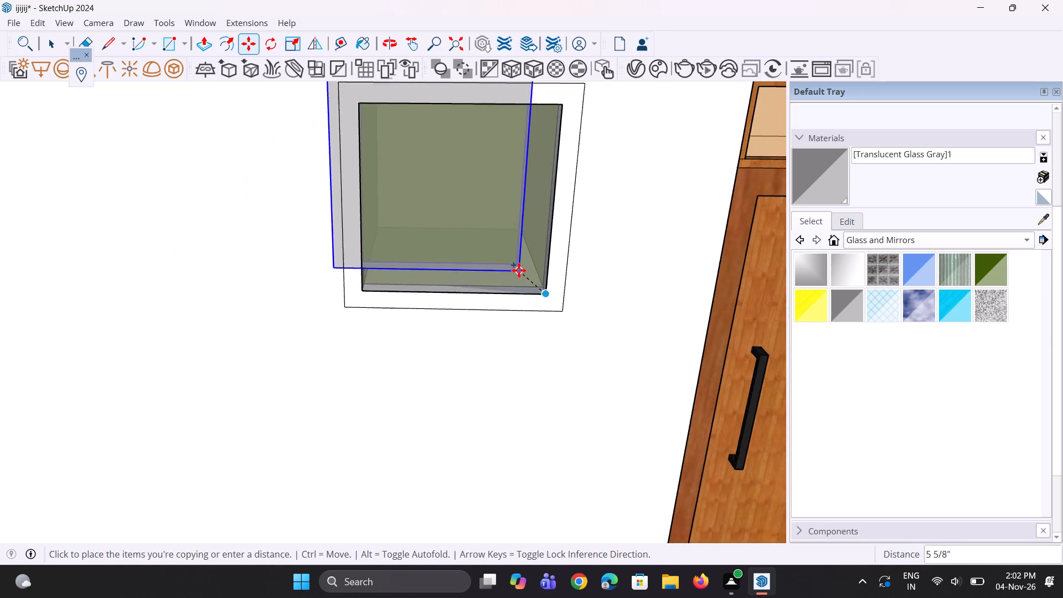
scroll(519, 270, down, 15)
click(450, 50)
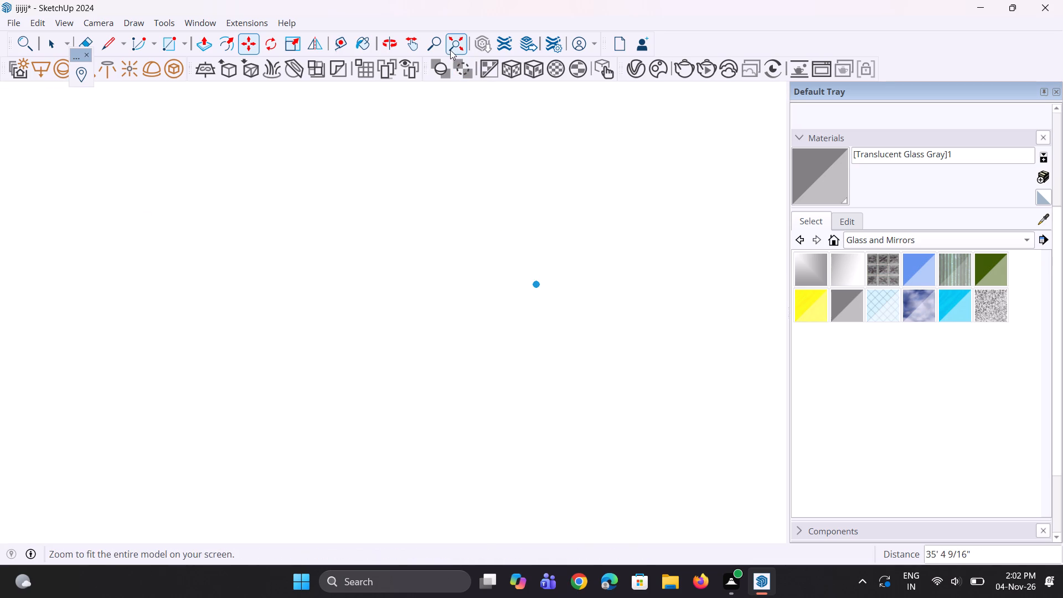
scroll(479, 244, up, 4)
scroll(425, 218, up, 13)
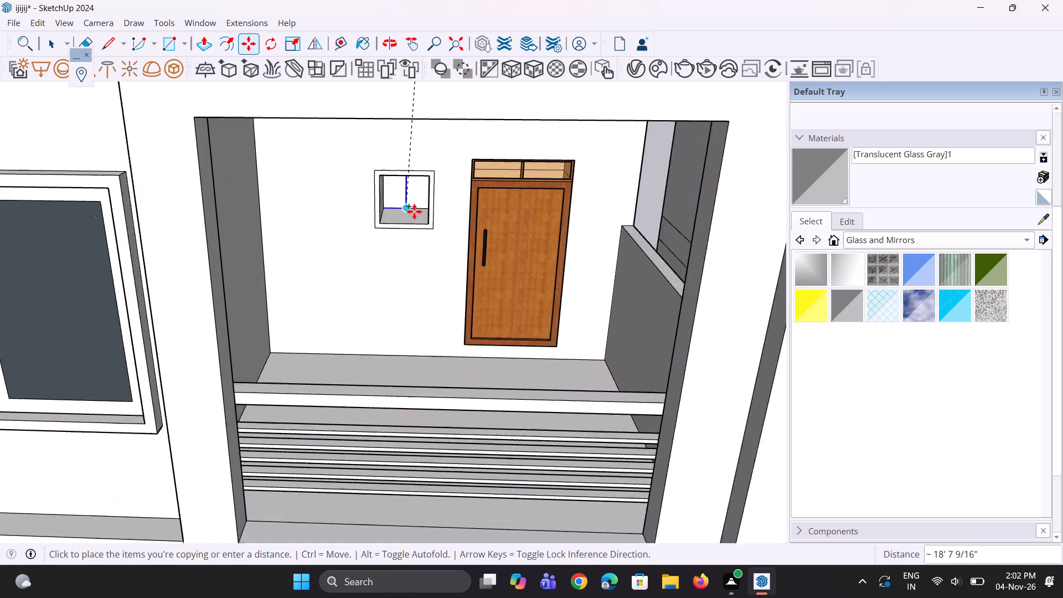
scroll(414, 212, up, 1)
click(428, 223)
Copy the new fourth-floor glass panel by its lower corner down into the second building's middle-floor balcony window opening.
scroll(479, 197, down, 5)
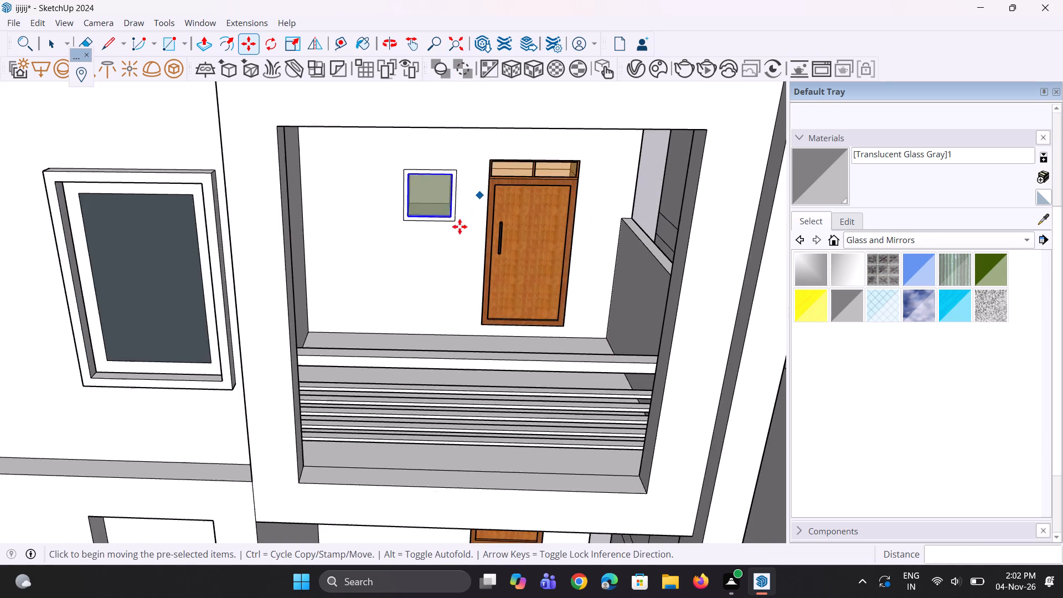
ctrl+scroll(443, 241, up, 4)
click(453, 207)
scroll(451, 223, down, 4)
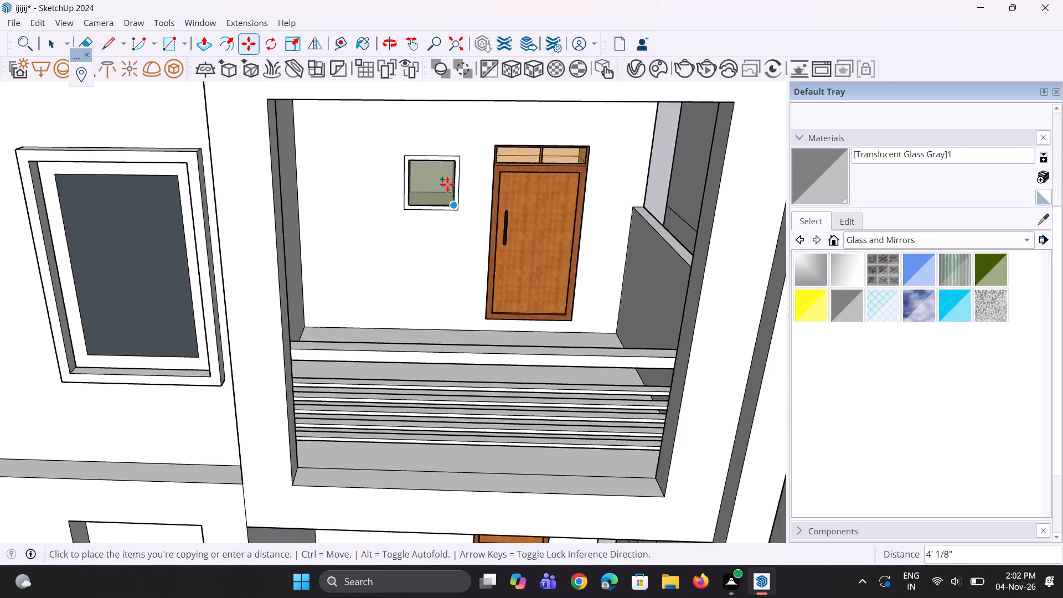
scroll(443, 171, down, 9)
scroll(442, 374, up, 4)
middle_drag(438, 349, 435, 322)
scroll(430, 276, up, 5)
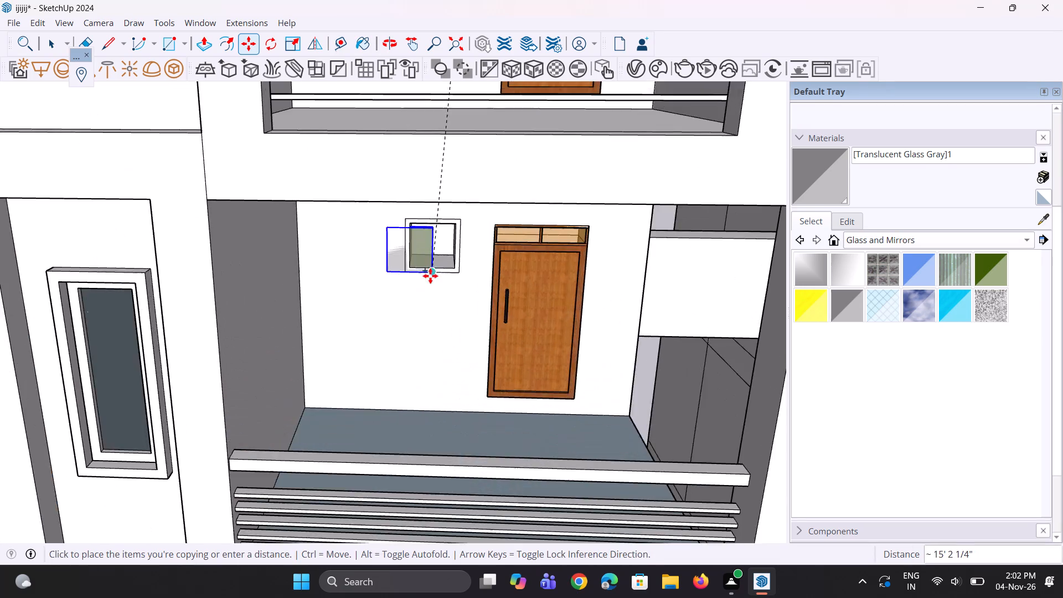
scroll(431, 276, up, 3)
click(463, 266)
Copy the middle-floor glass panel by its lower corner down into the second building's second-lowest balcony window opening.
ctrl+scroll(474, 220, down, 1)
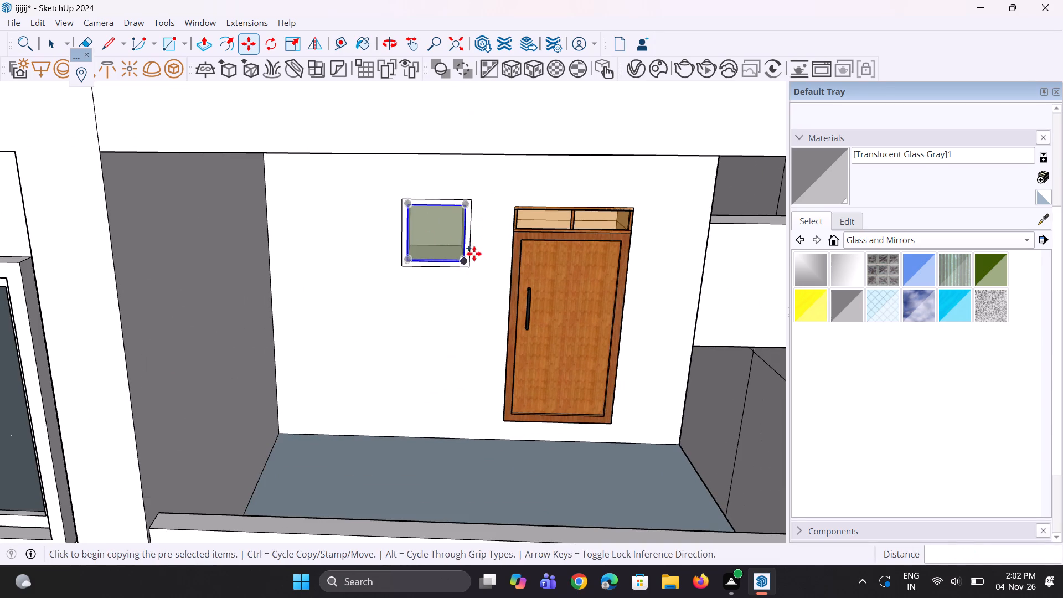
click(464, 263)
scroll(459, 313, down, 9)
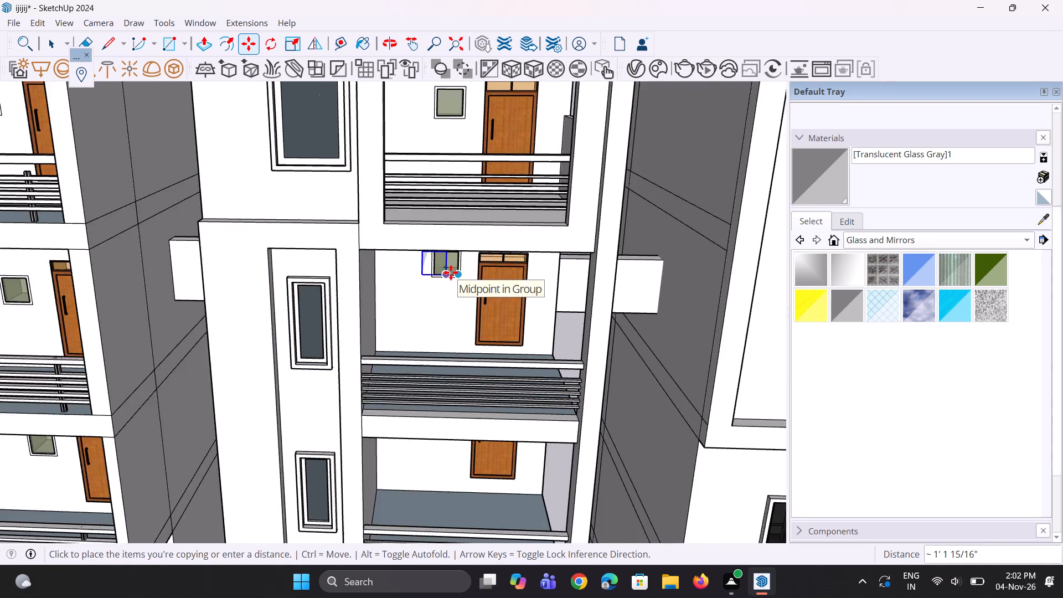
scroll(451, 272, down, 4)
scroll(440, 398, up, 1)
middle_drag(438, 399, 432, 346)
scroll(436, 436, up, 4)
scroll(461, 385, up, 2)
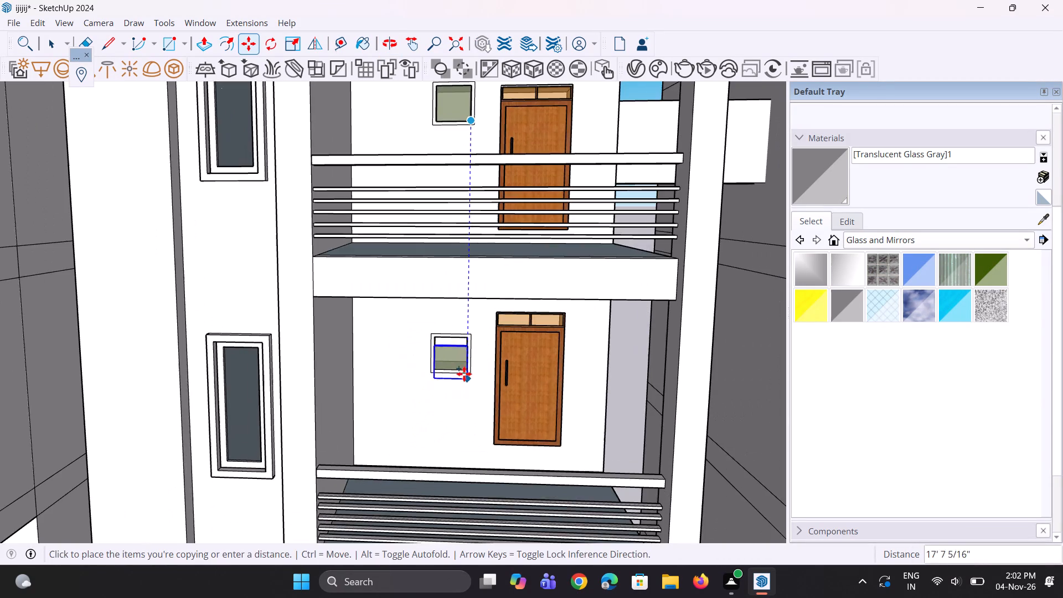
scroll(464, 368, up, 1)
click(464, 368)
Copy the second-lowest glass panel by its lower corner down into the second building's lowest balcony window opening and clear the selection.
scroll(440, 284, down, 4)
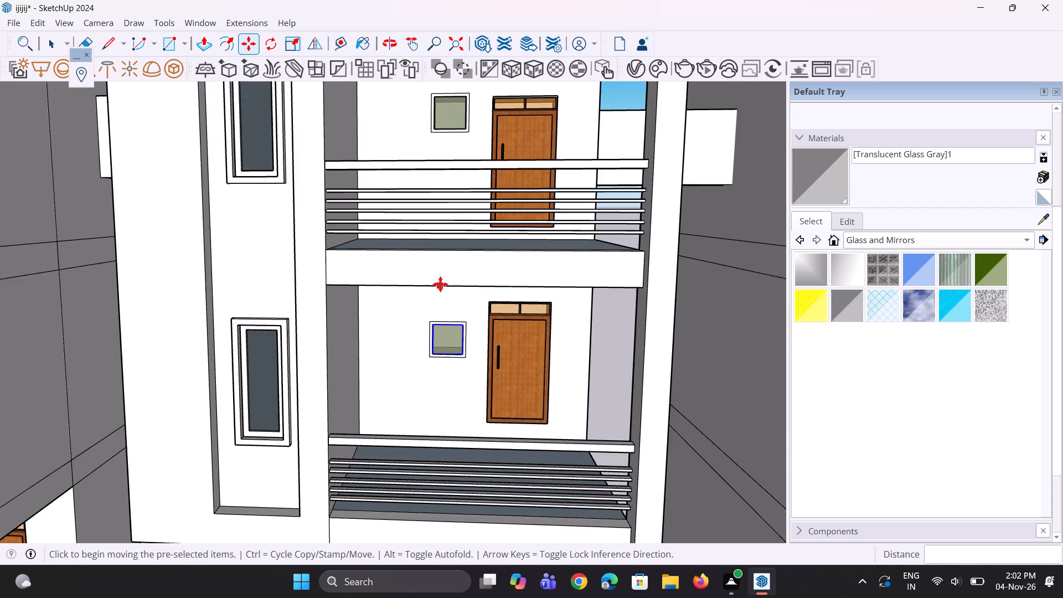
scroll(440, 284, down, 4)
scroll(430, 451, up, 4)
scroll(450, 367, up, 3)
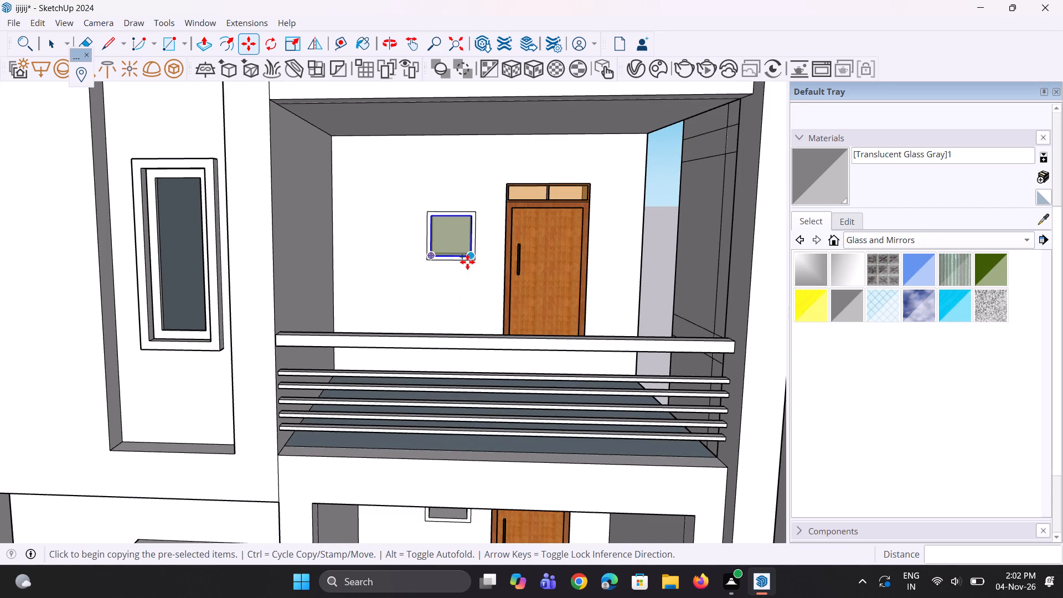
click(467, 262)
scroll(475, 550, up, 3)
scroll(474, 504, down, 3)
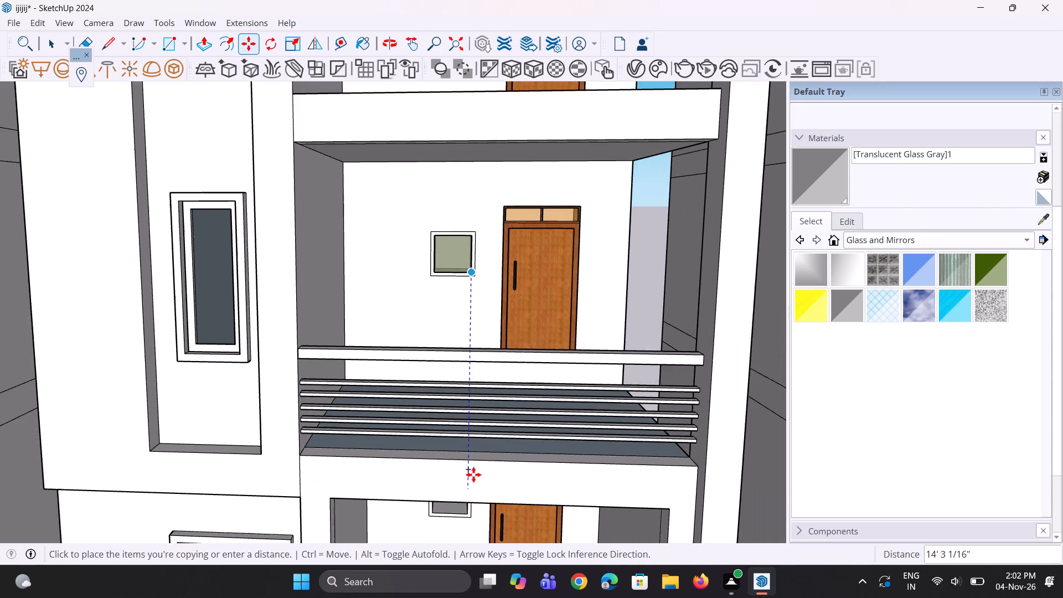
scroll(473, 475, down, 5)
scroll(470, 563, up, 5)
scroll(468, 507, up, 11)
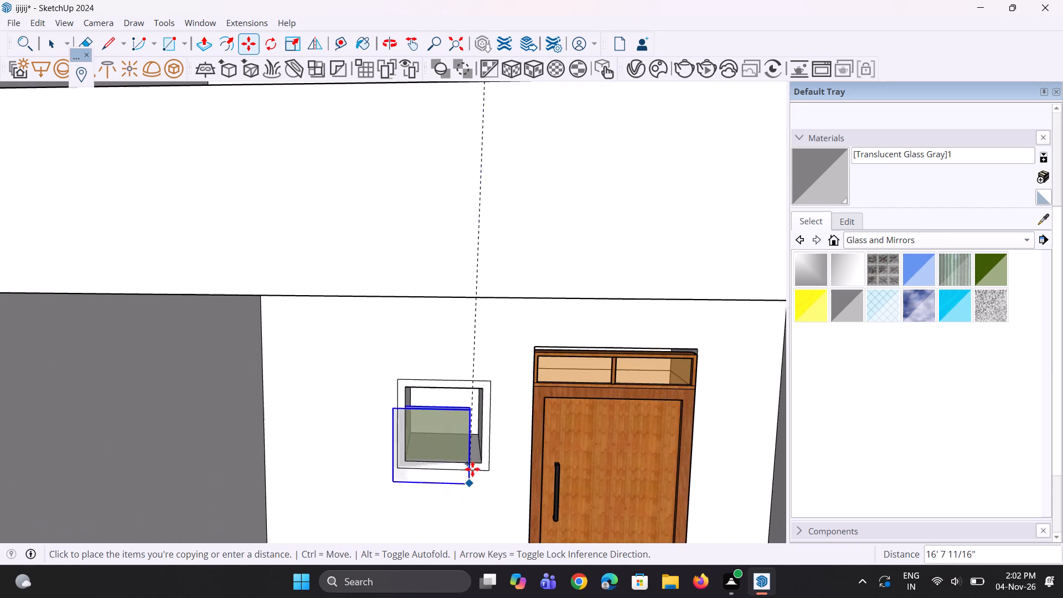
click(476, 456)
scroll(479, 370, down, 18)
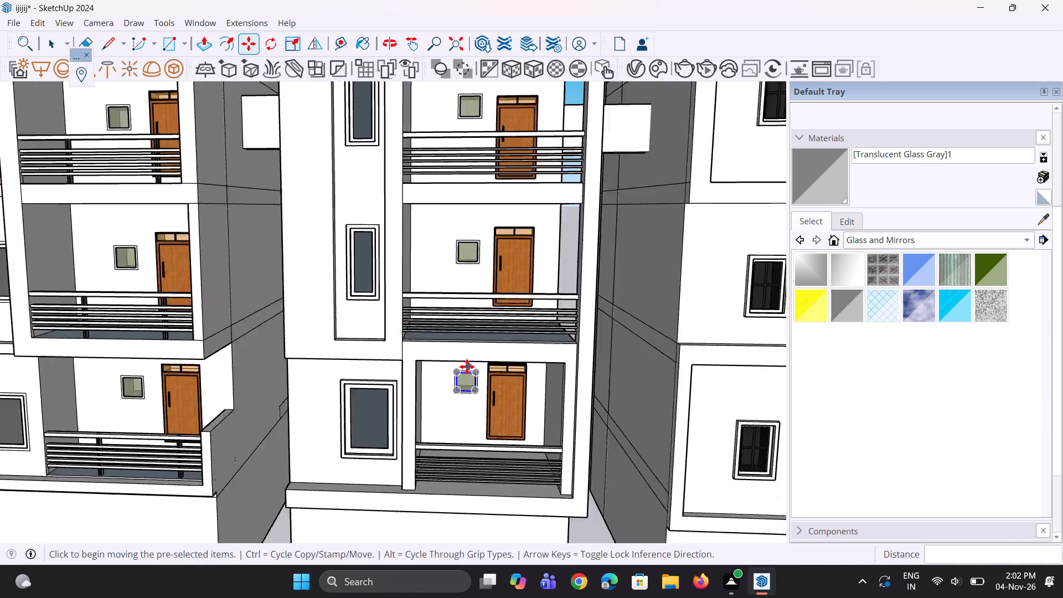
middle_drag(440, 367, 438, 414)
key(space)
scroll(438, 414, down, 9)
key(space)
key(space)
click(648, 402)
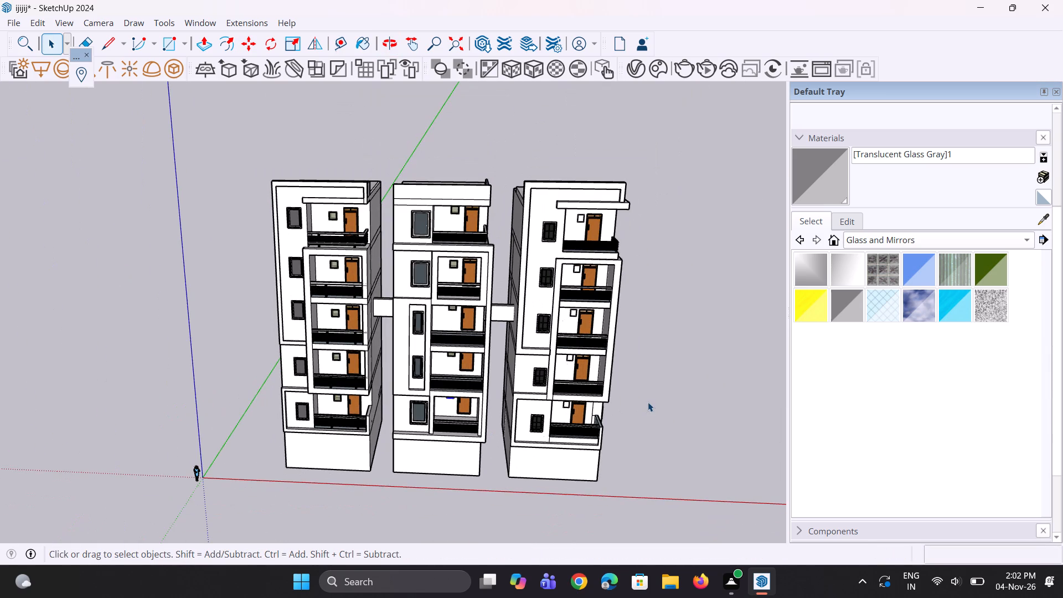
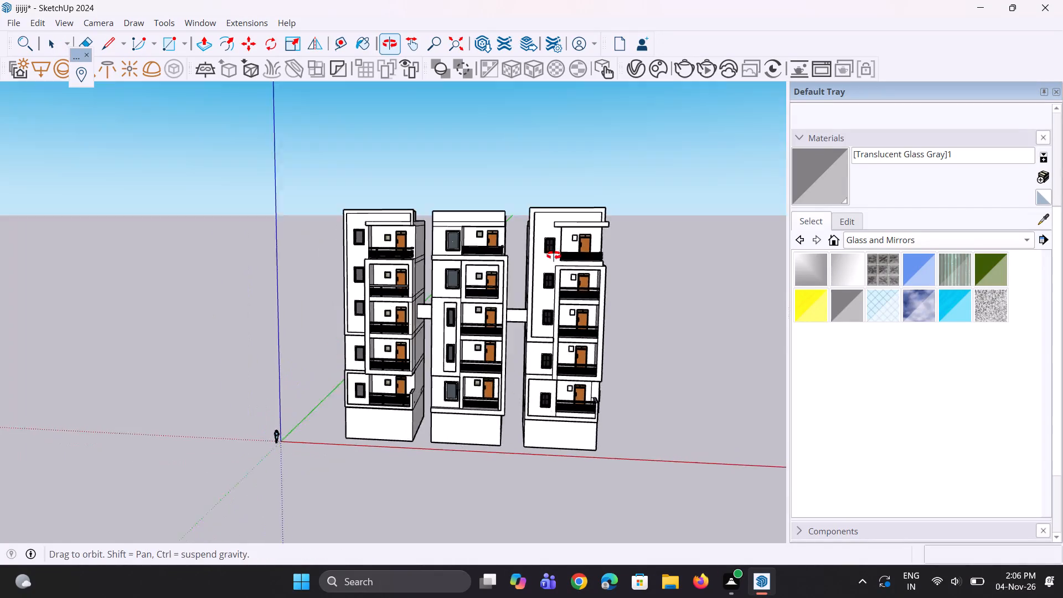
Copy the inner window face of the third building's lowest balcony about 22' sideways into the empty space beside the building.
scroll(569, 359, up, 11)
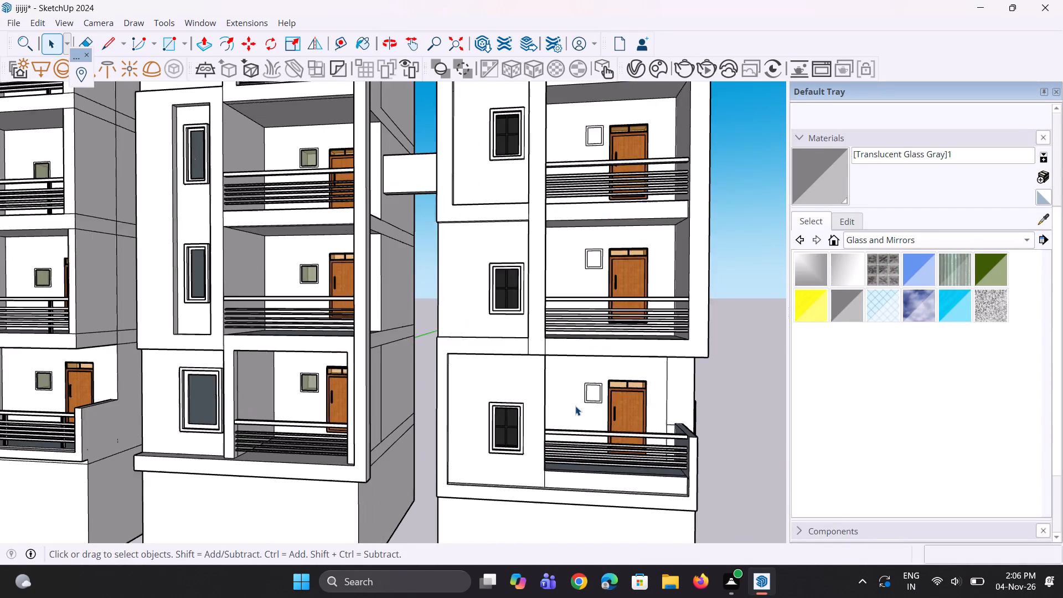
scroll(575, 406, up, 4)
click(601, 391)
scroll(363, 371, down, 1)
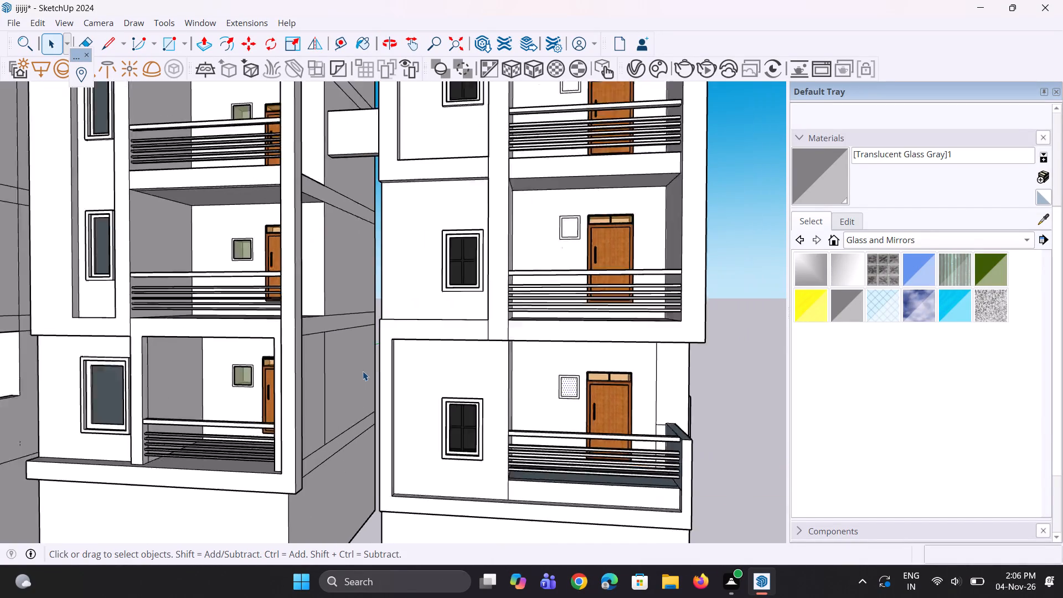
scroll(363, 371, down, 8)
key(m)
scroll(537, 419, up, 3)
scroll(476, 373, up, 7)
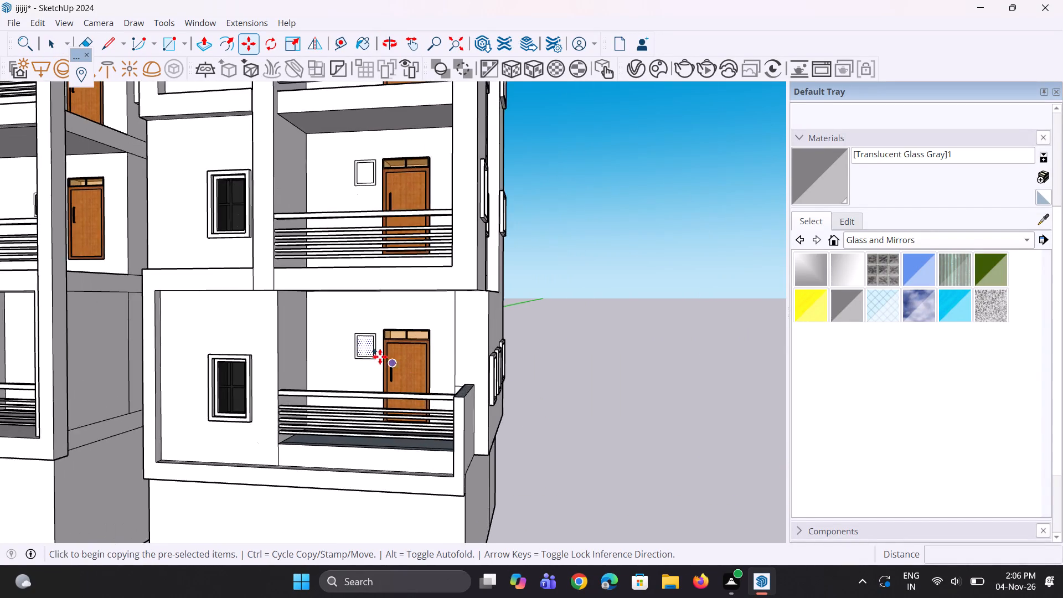
scroll(376, 356, up, 2)
click(358, 344)
click(643, 347)
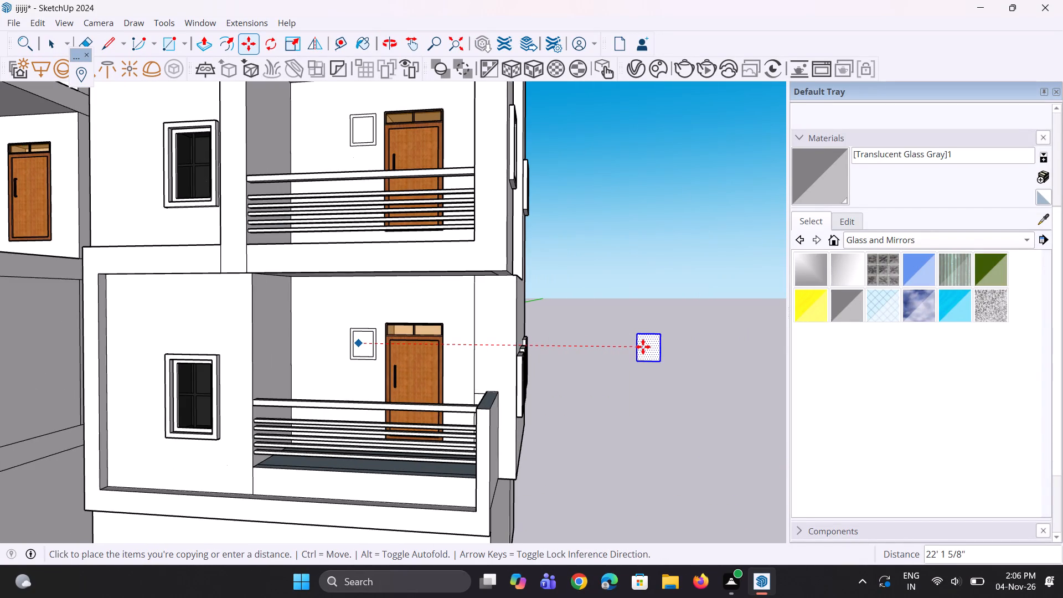
key(space)
click(638, 442)
Extrude the copied window face beside the third building to a 3" thickness.
scroll(649, 424, up, 4)
key(p)
click(651, 314)
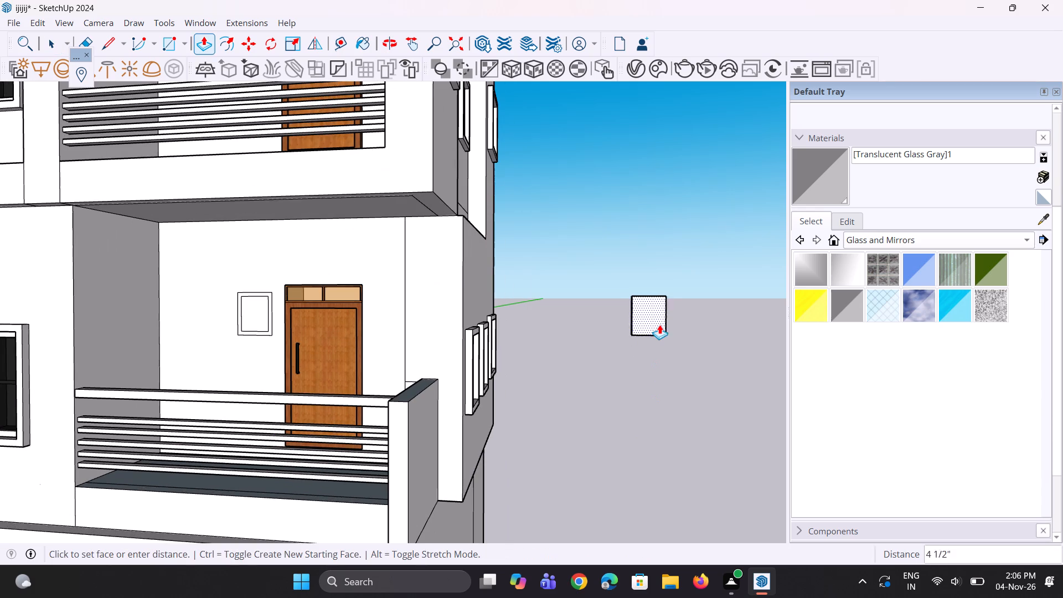
text(3")
key(Return)
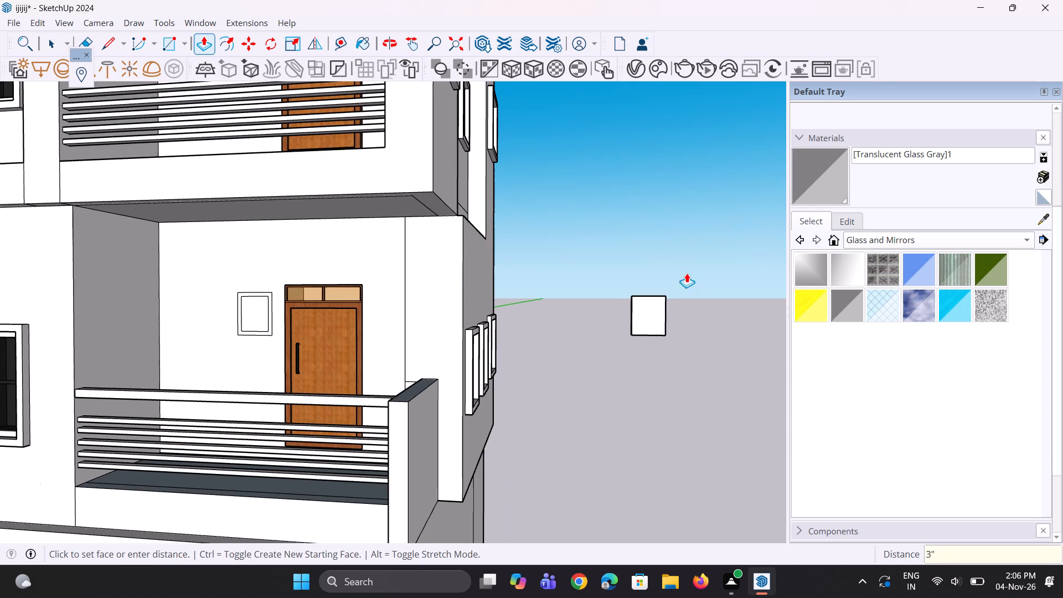
Paint the front and back faces of the loose panel with the [Translucent Glass Gray]1 material.
click(833, 161)
scroll(689, 315, up, 1)
click(656, 326)
scroll(663, 306, up, 1)
middle_drag(663, 302, 471, 366)
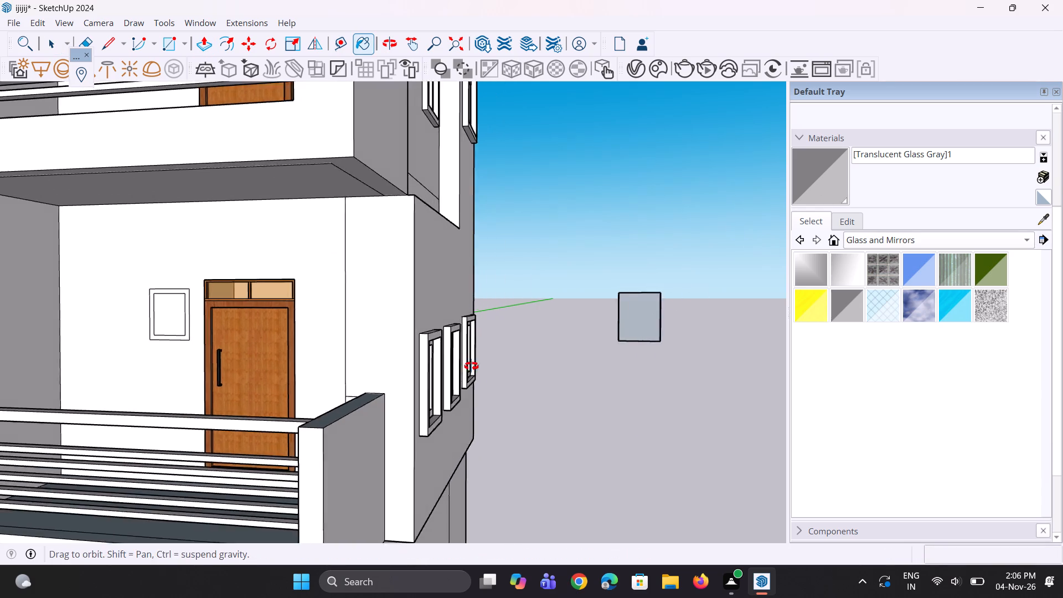
middle_drag(471, 366, 128, 426)
click(111, 378)
middle_drag(122, 395, 601, 337)
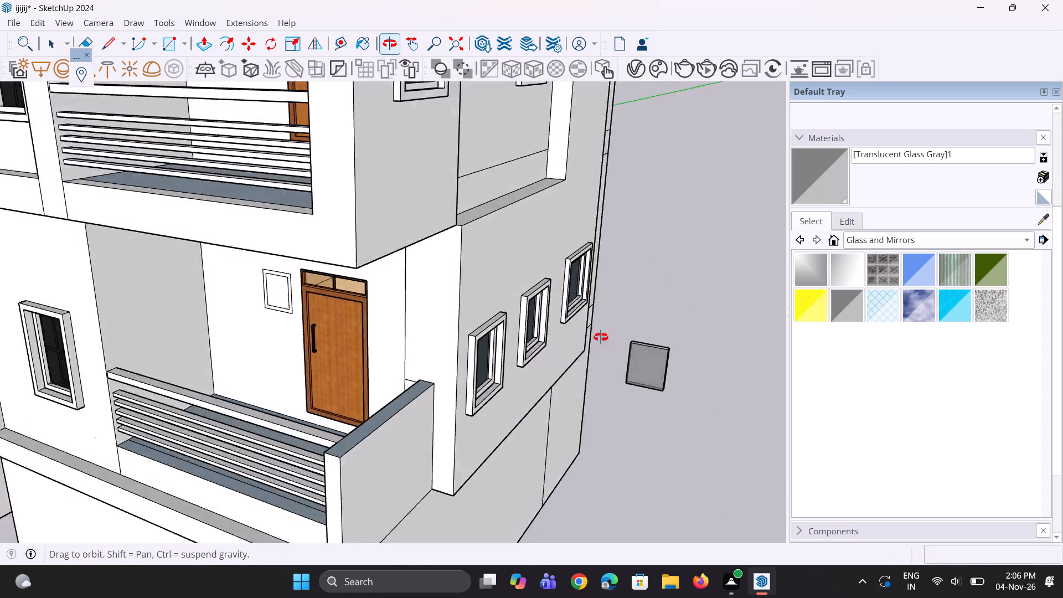
middle_drag(601, 337, 615, 323)
scroll(637, 301, down, 5)
middle_drag(639, 300, 653, 297)
Select the whole loose glass panel beside the third building and make it a group.
key(space)
key(space)
drag(650, 271, 725, 365)
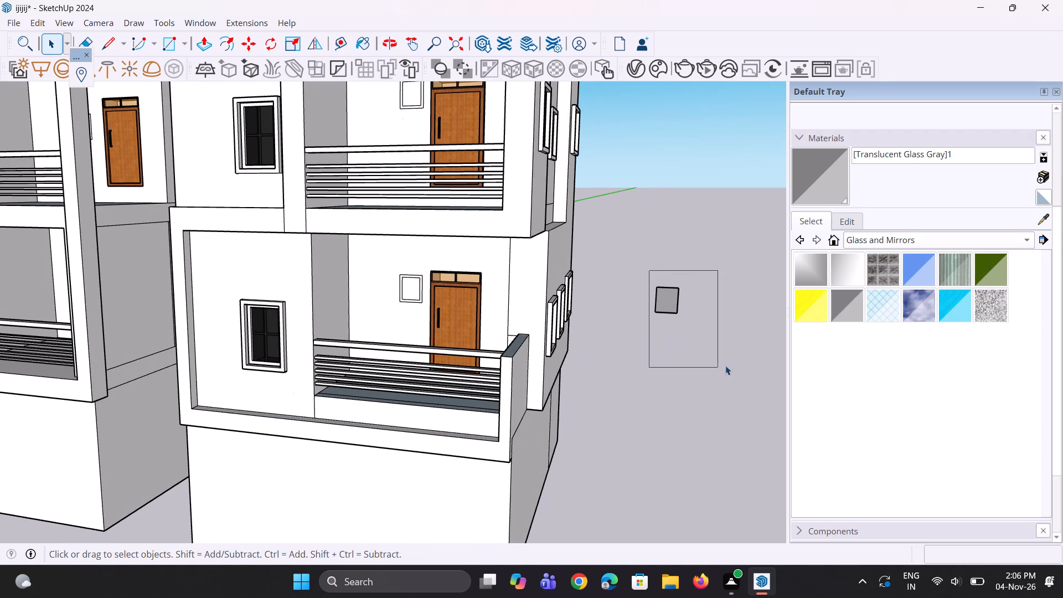
drag(725, 365, 725, 365)
right_click(673, 299)
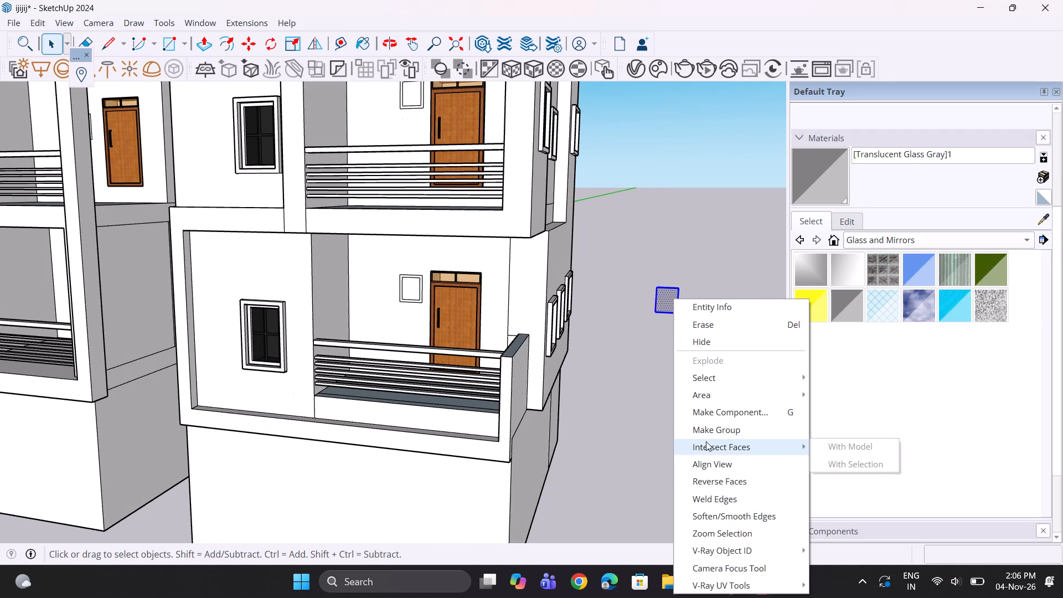
click(713, 428)
scroll(654, 367, down, 4)
Push the inner window face of the third building's lowest balcony inward by 1' 1 3/16" to form an opening.
middle_drag(591, 342, 587, 400)
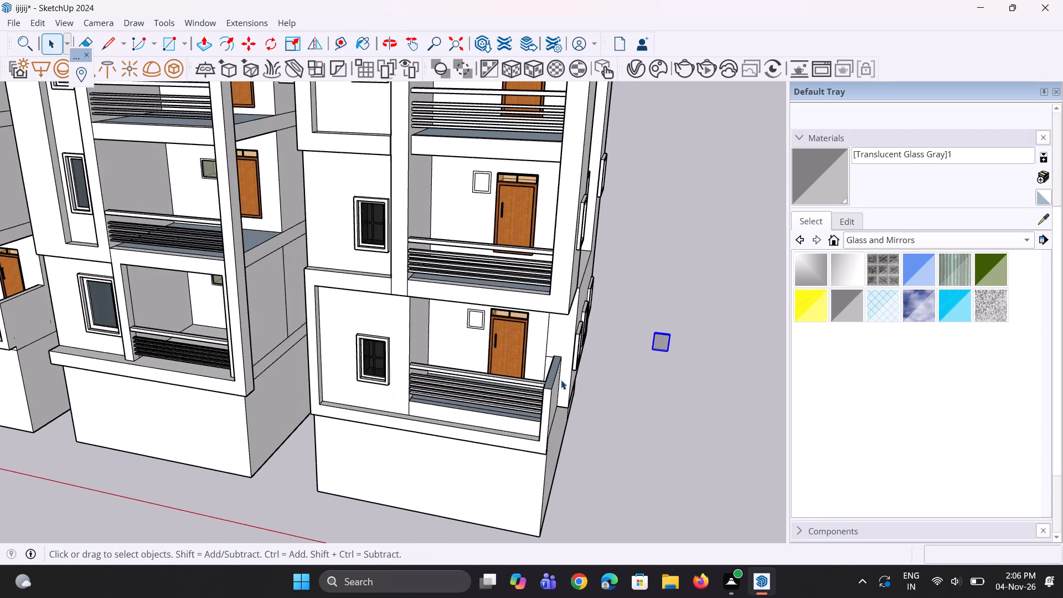
key(p)
scroll(534, 329, up, 8)
double_click(455, 319)
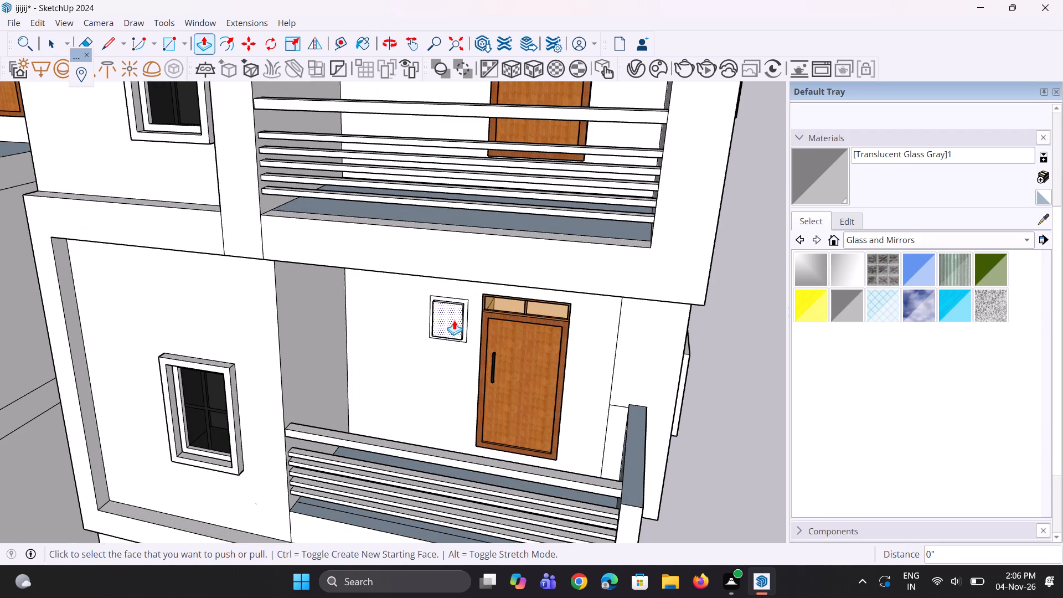
key(ctrl+z)
click(452, 315)
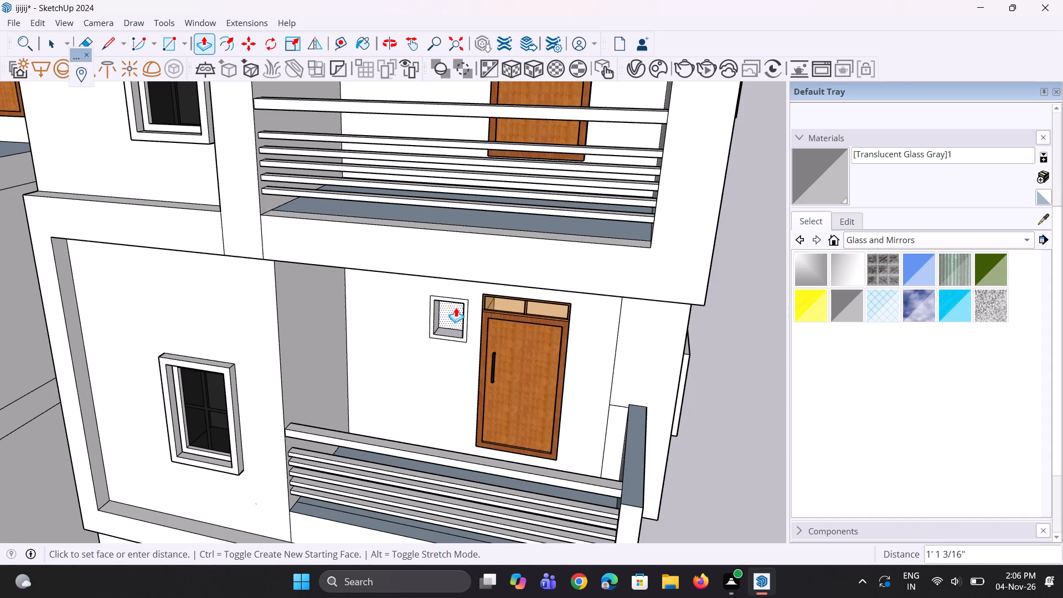
click(456, 307)
Push the inner window faces of the third building's second-lowest and middle balconies inward by the same depth.
scroll(436, 390, down, 5)
scroll(443, 192, up, 2)
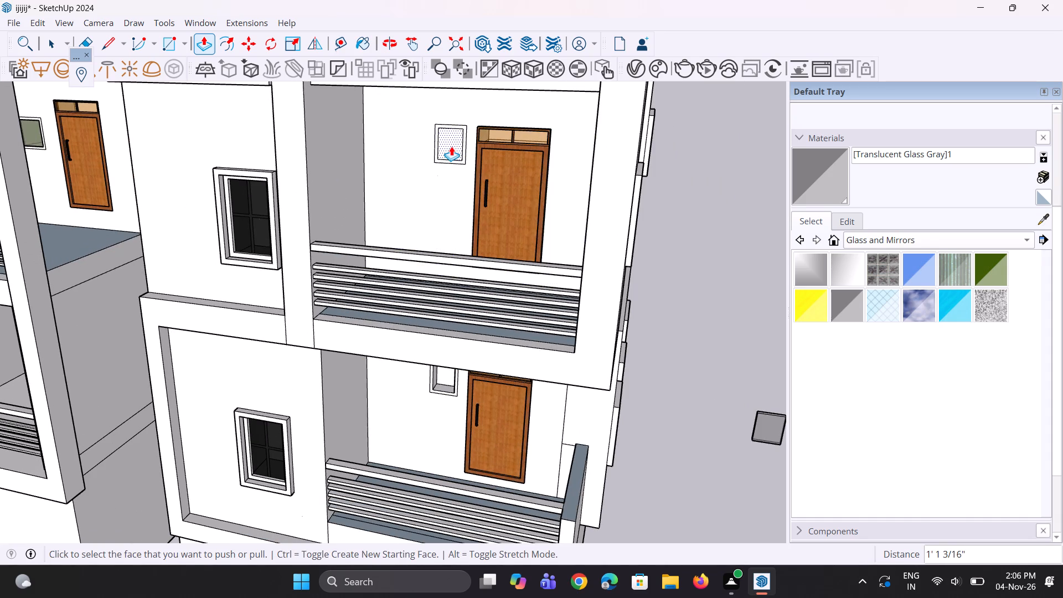
double_click(451, 146)
scroll(411, 322, down, 14)
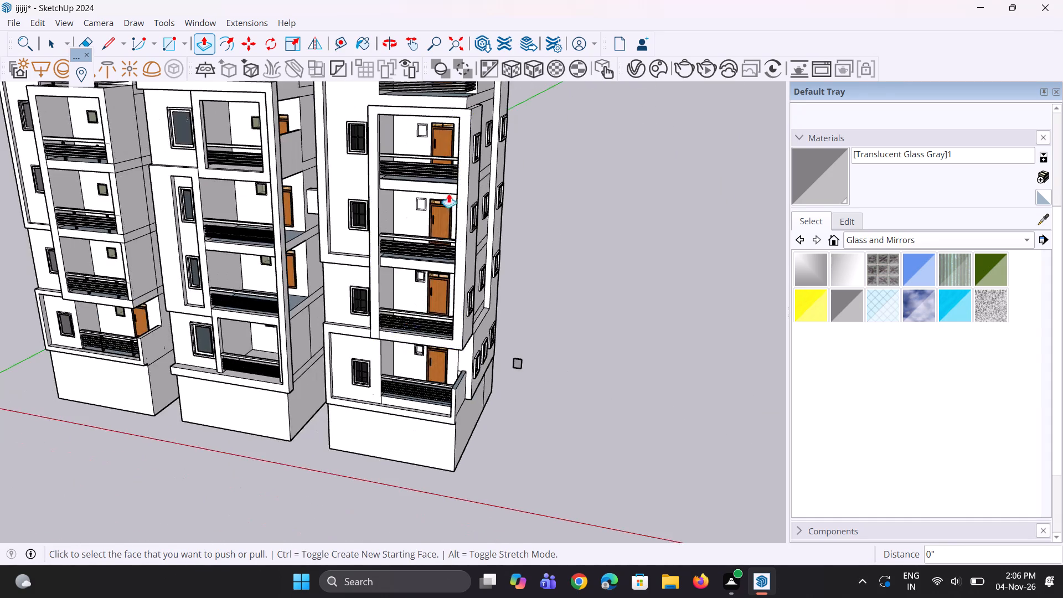
scroll(442, 153, up, 6)
scroll(421, 226, up, 9)
double_click(405, 250)
Push the inner window faces of the third building's fourth-floor and top-floor balconies inward by the same depth.
scroll(387, 344, down, 3)
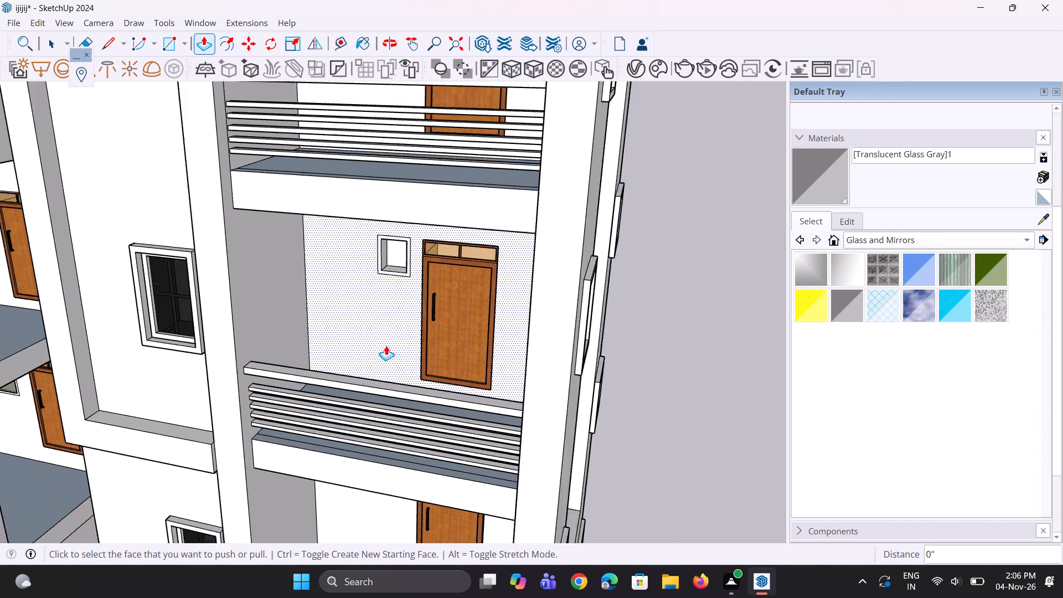
scroll(386, 346, down, 14)
scroll(404, 200, up, 5)
scroll(376, 327, up, 5)
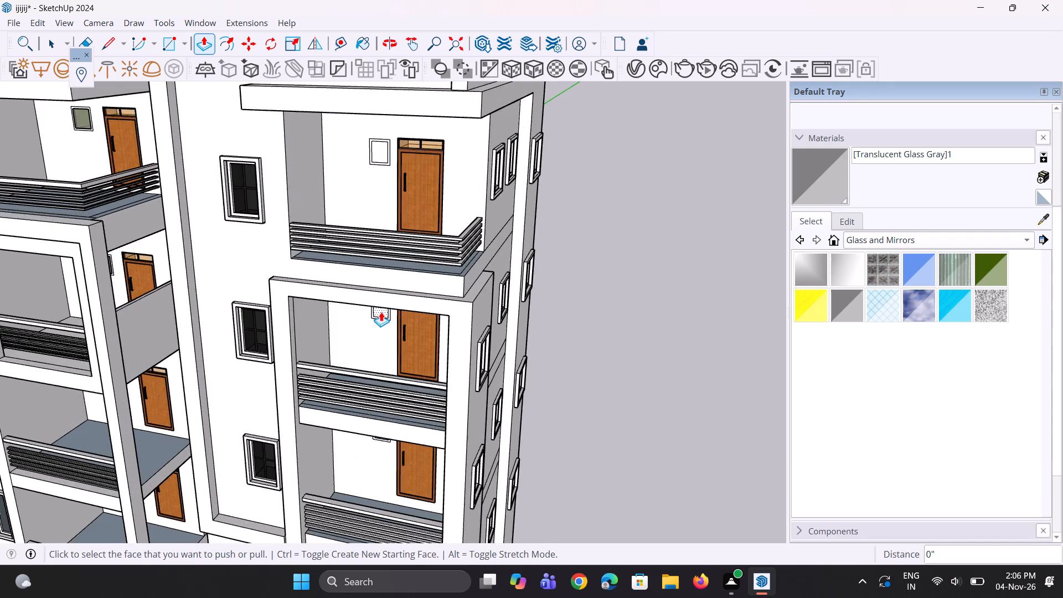
scroll(381, 312, up, 3)
double_click(381, 311)
scroll(383, 388, down, 11)
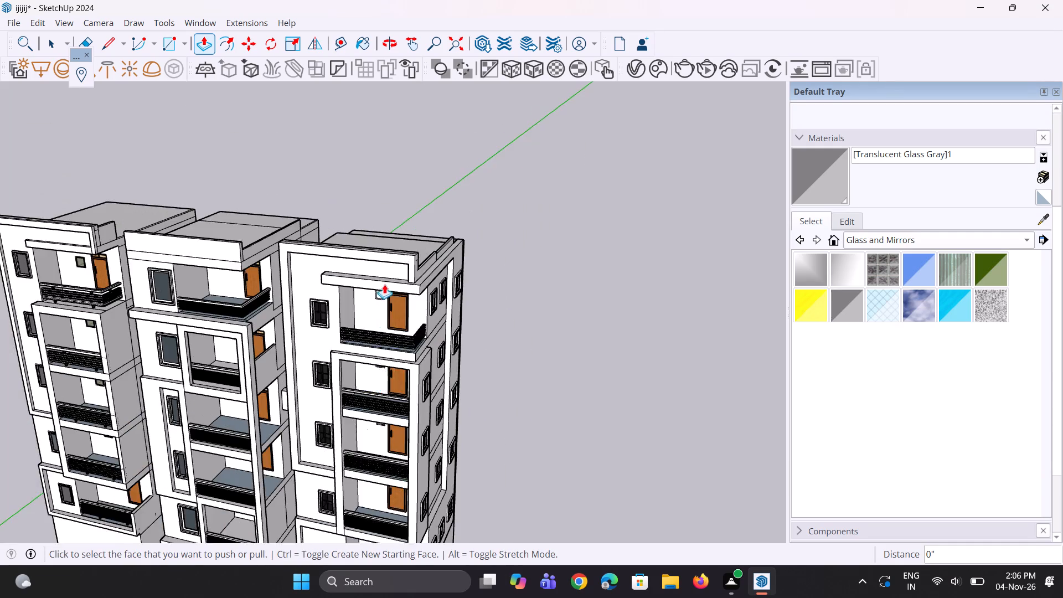
scroll(384, 283, up, 13)
double_click(377, 305)
scroll(377, 242, down, 8)
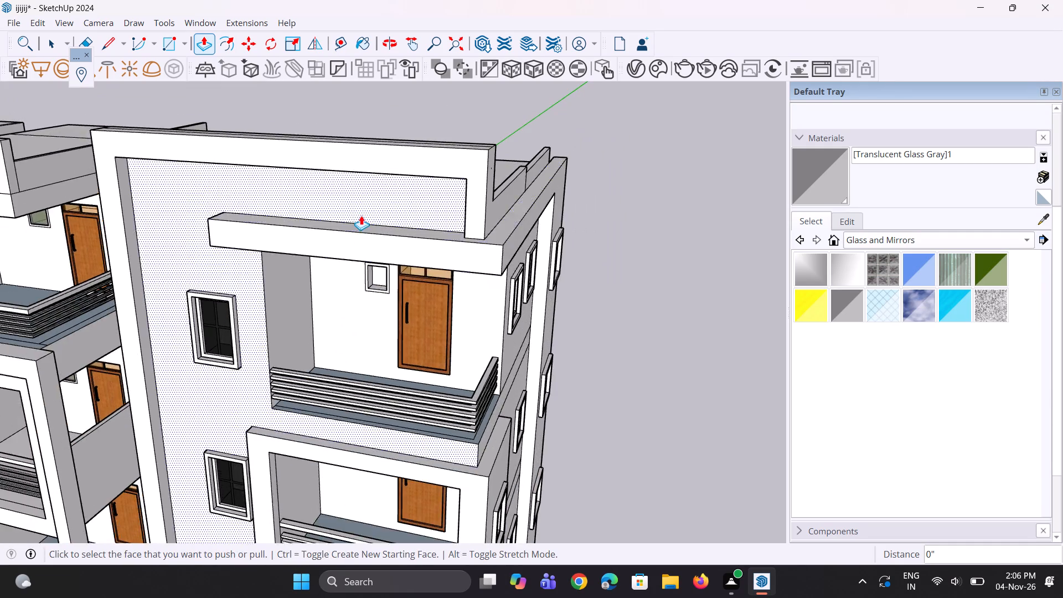
scroll(361, 215, down, 3)
middle_drag(364, 260, 392, 239)
scroll(394, 207, down, 11)
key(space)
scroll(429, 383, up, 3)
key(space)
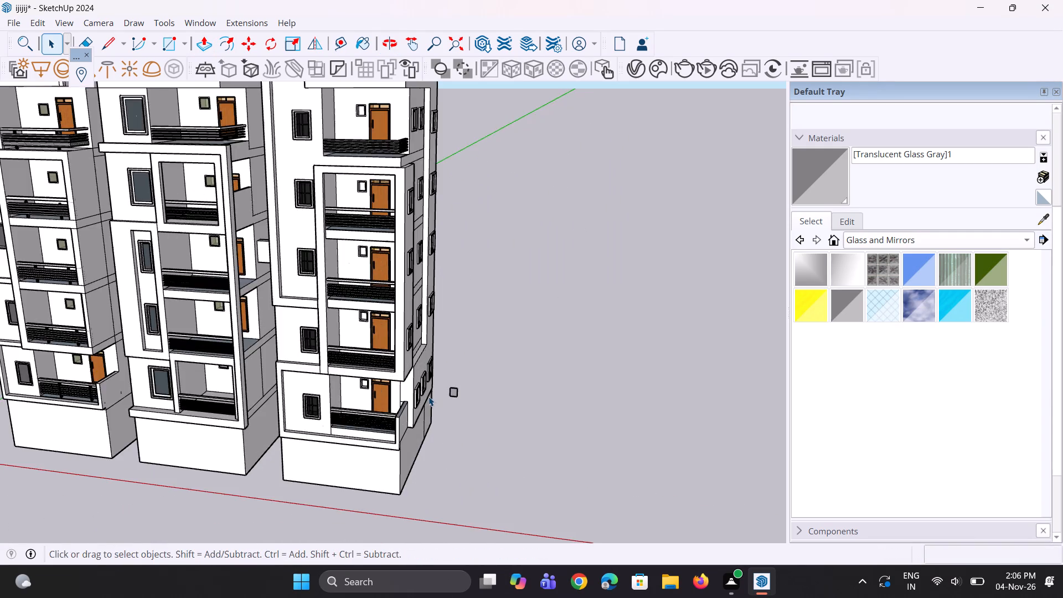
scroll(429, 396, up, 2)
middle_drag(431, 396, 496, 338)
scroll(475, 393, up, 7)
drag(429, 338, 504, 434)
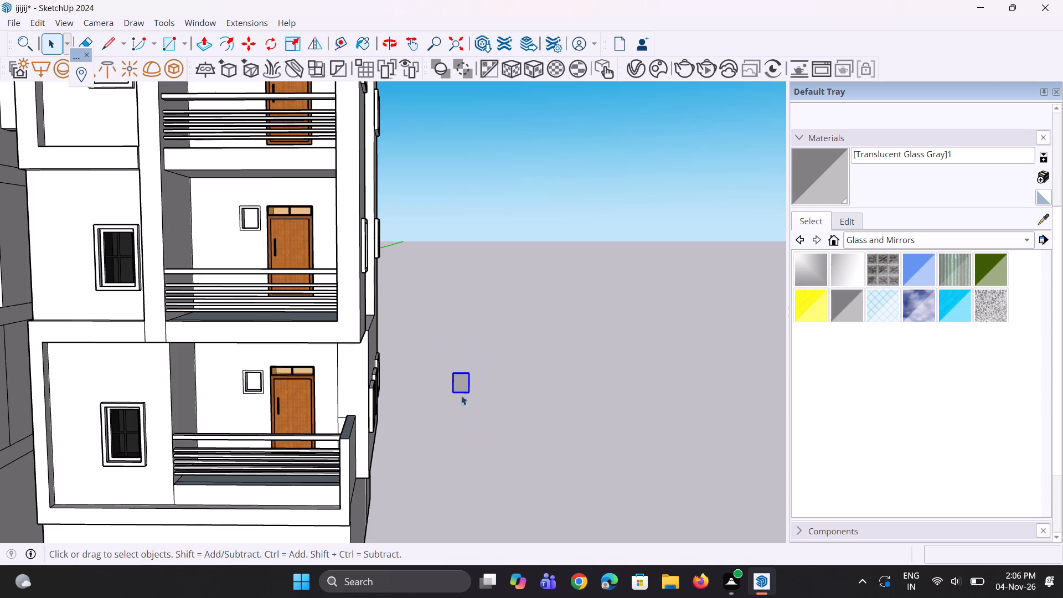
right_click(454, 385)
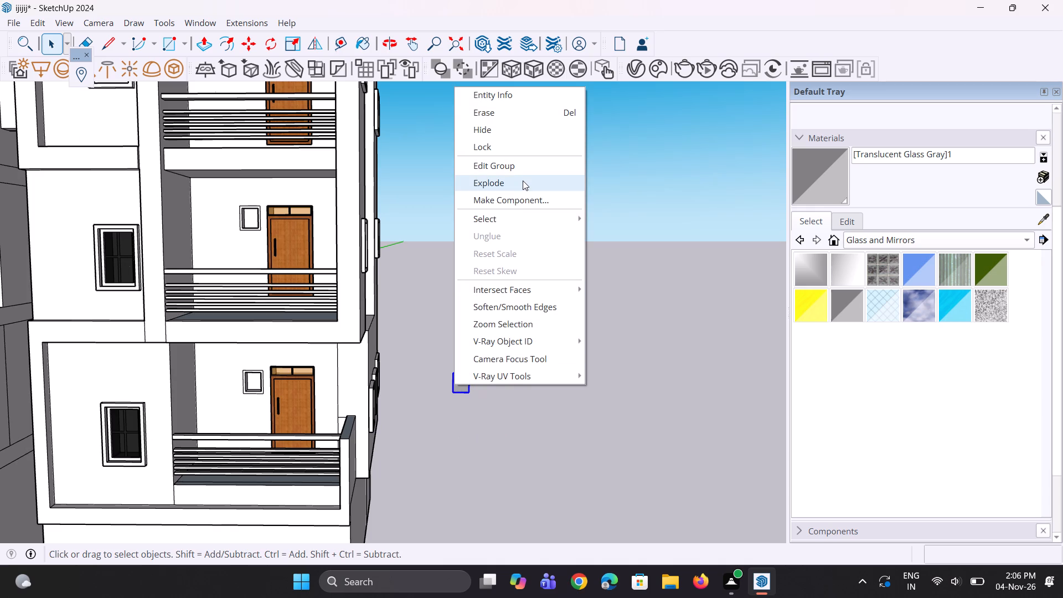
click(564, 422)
Move the loose glass panel by its lower corner into the third building's lowest balcony window opening.
scroll(470, 405, up, 3)
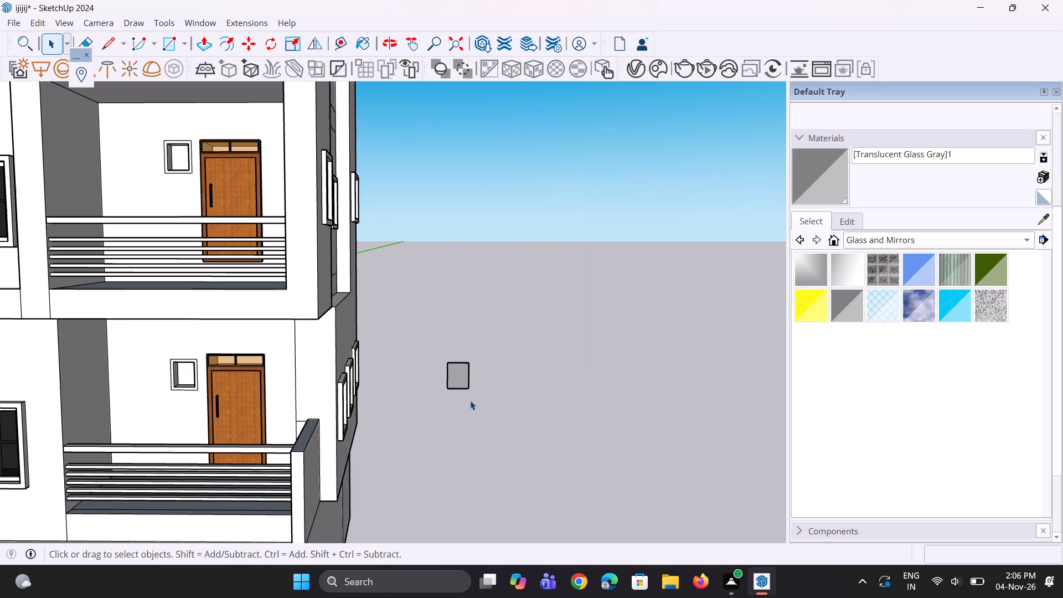
key(m)
drag(470, 388, 487, 384)
scroll(752, 345, down, 4)
scroll(259, 353, up, 1)
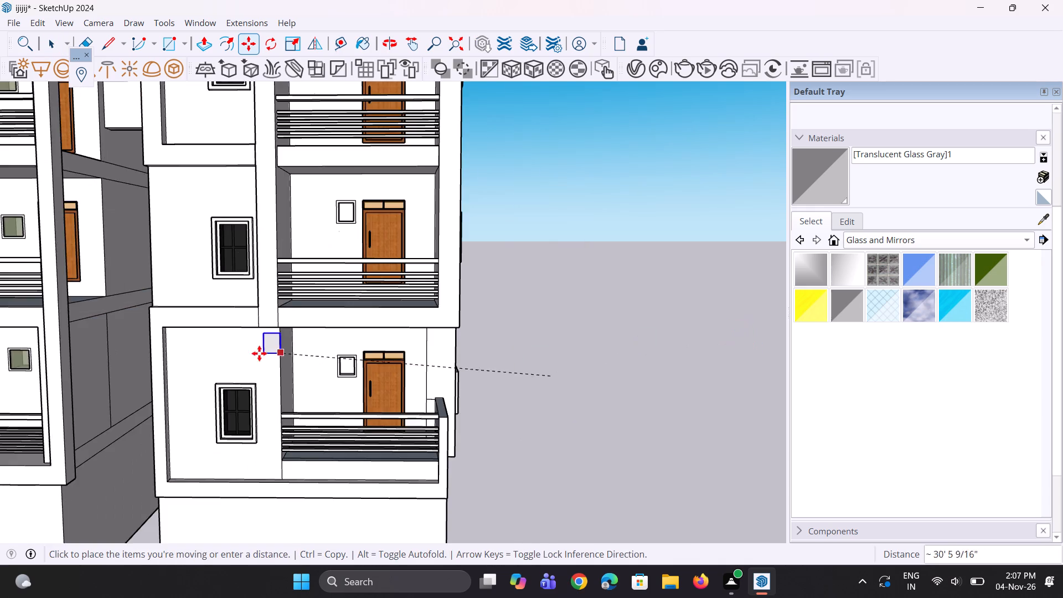
scroll(259, 353, up, 3)
scroll(355, 383, up, 4)
scroll(405, 377, up, 6)
middle_drag(405, 379, 399, 409)
scroll(421, 438, up, 3)
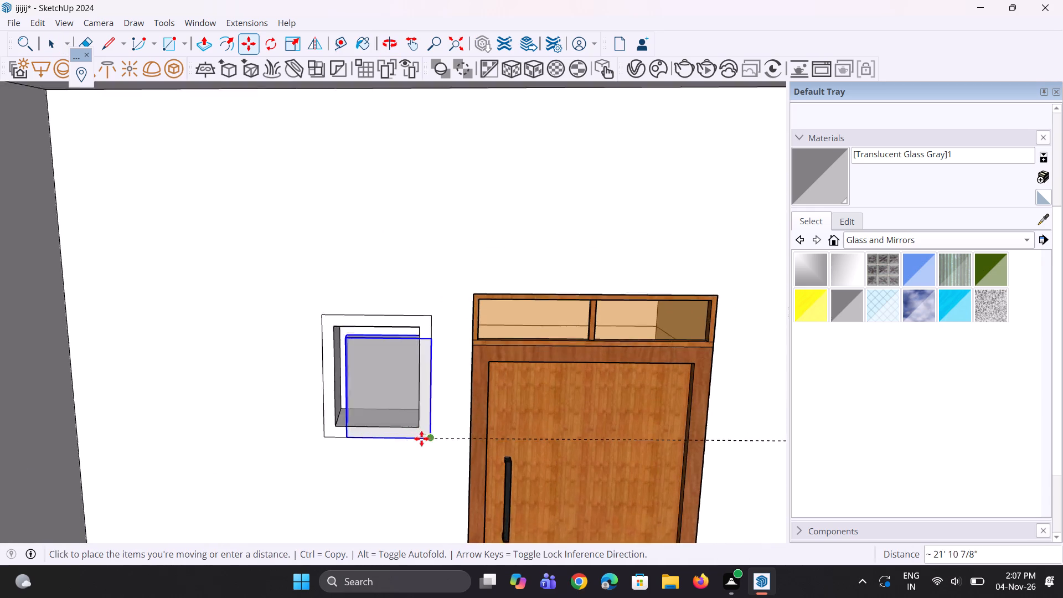
scroll(421, 439, up, 1)
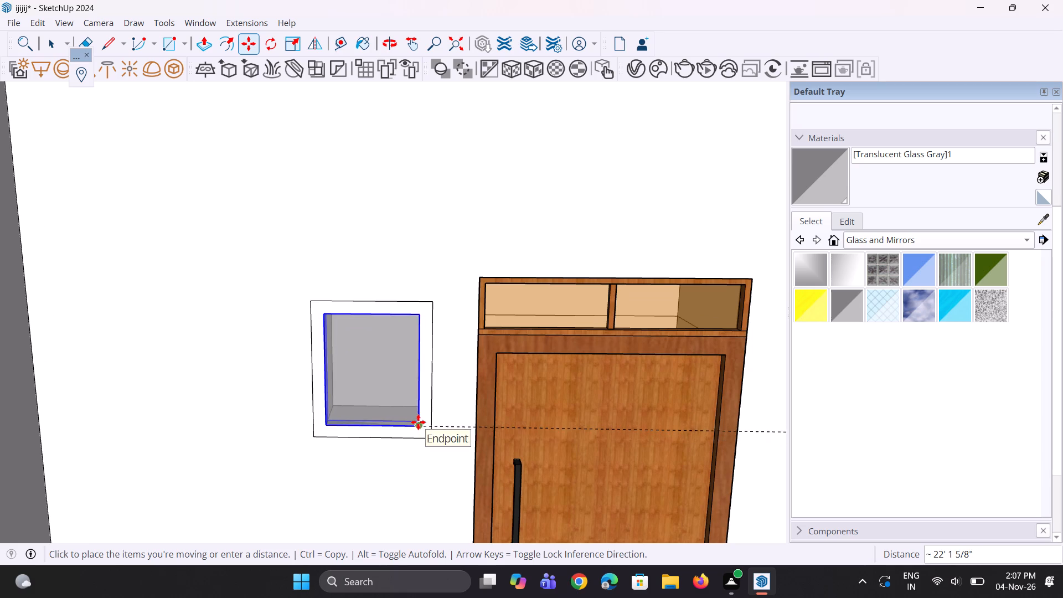
click(418, 422)
Copy the third building's lowest glass panel by its lower corner up into the second-lowest balcony window opening.
click(418, 425)
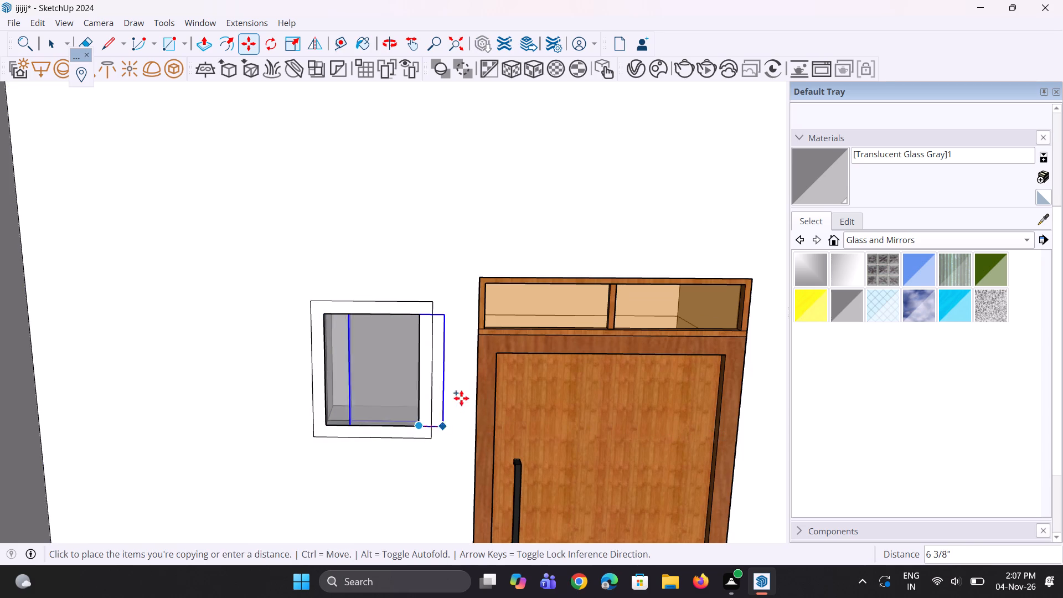
scroll(461, 396, down, 14)
scroll(423, 160, up, 1)
middle_drag(437, 195, 451, 296)
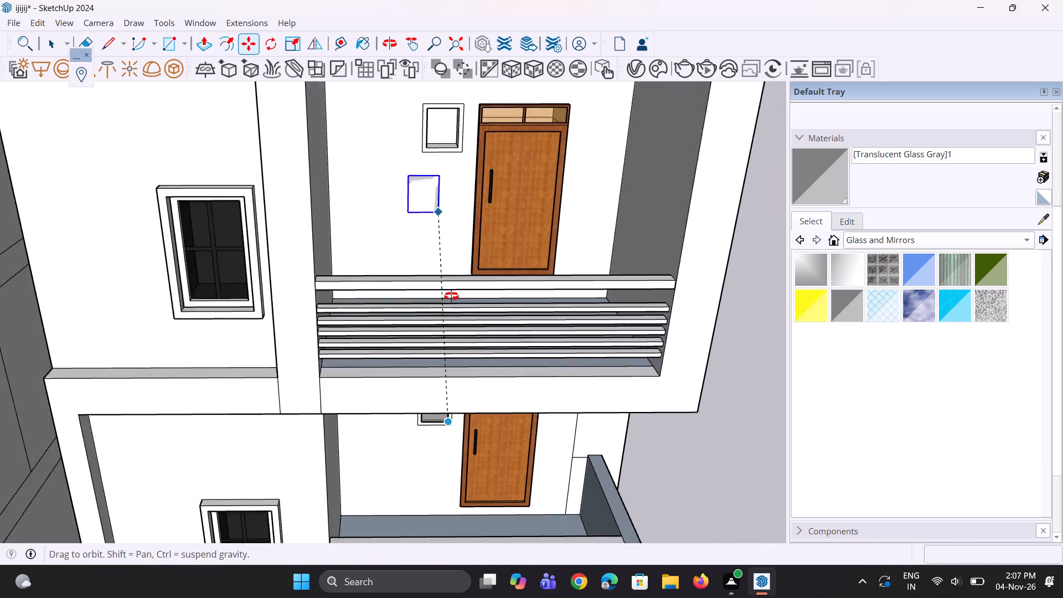
middle_drag(451, 296, 452, 297)
scroll(454, 341, down, 4)
scroll(461, 228, up, 10)
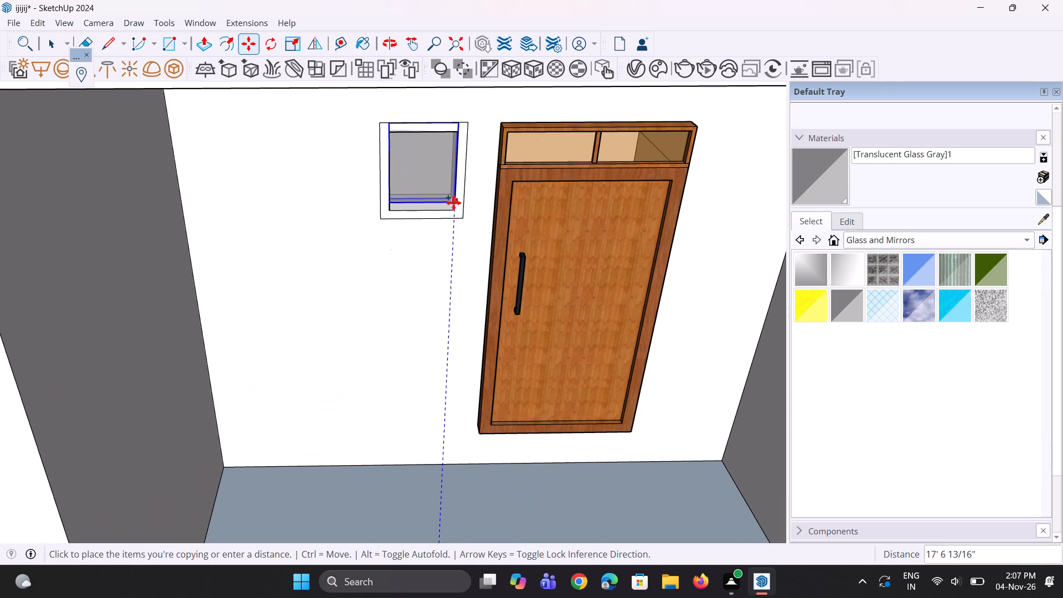
click(452, 203)
Copy the second-lowest glass panel by its lower corner up into the third building's middle-floor balcony window opening.
scroll(442, 386, down, 6)
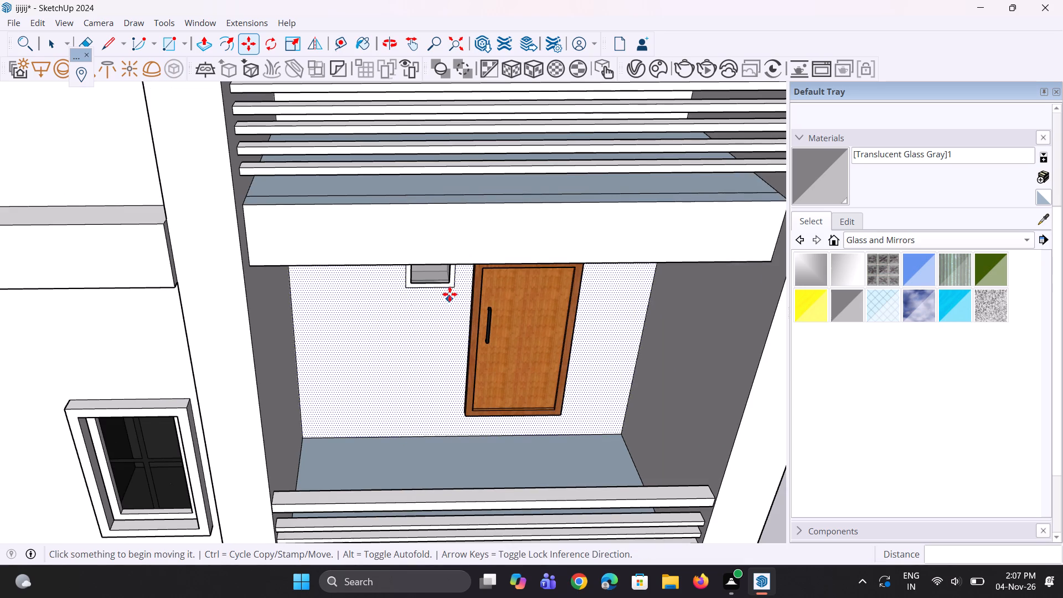
click(448, 283)
scroll(440, 404, down, 9)
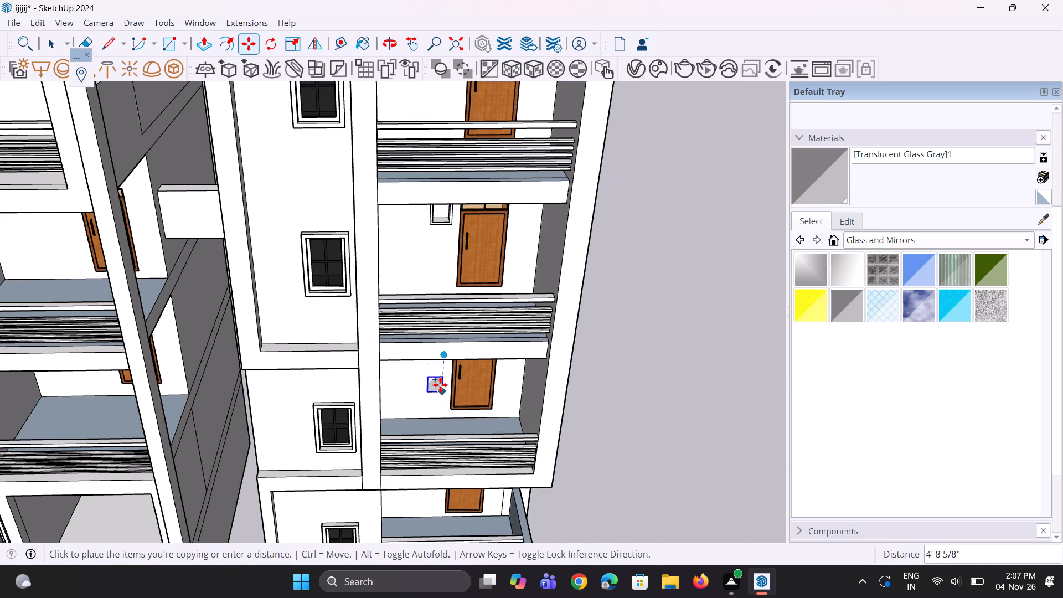
scroll(436, 219, up, 10)
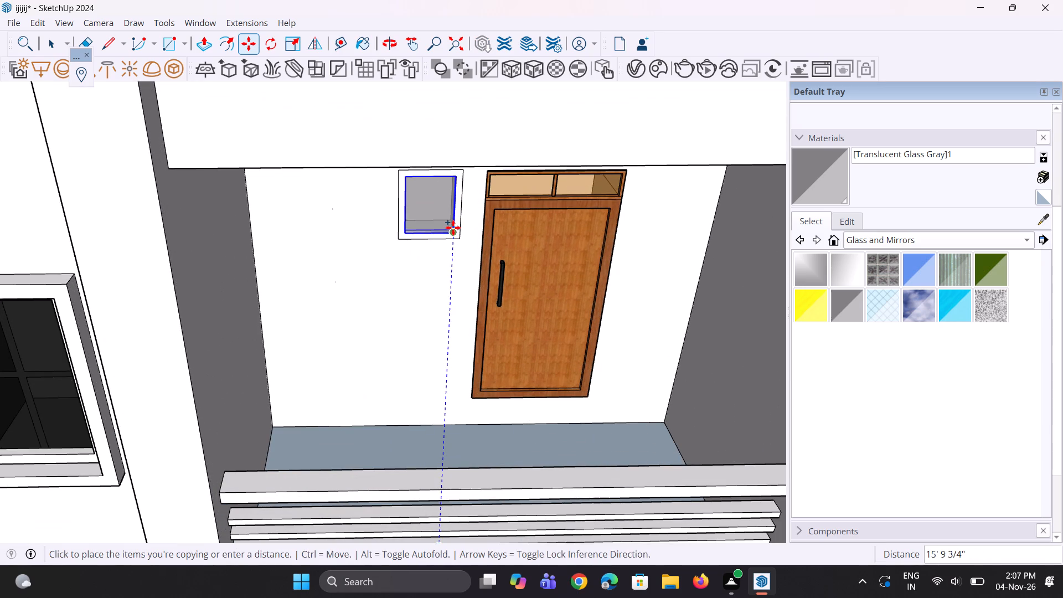
click(453, 228)
Copy the middle-floor glass panel by its lower corner up into the third building's fourth-floor balcony window opening.
scroll(424, 387, down, 4)
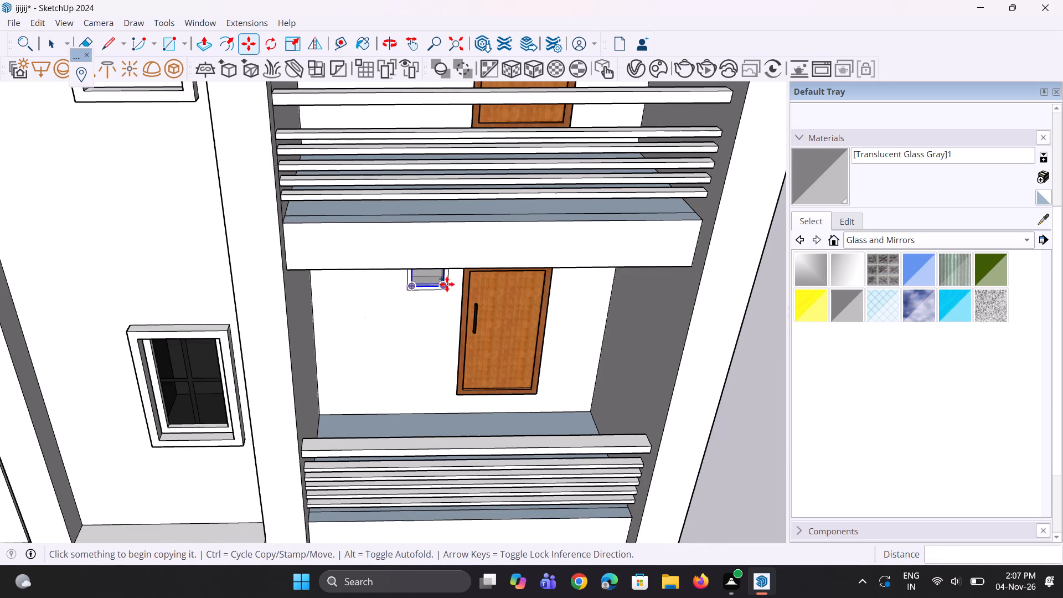
click(447, 284)
scroll(421, 399, down, 5)
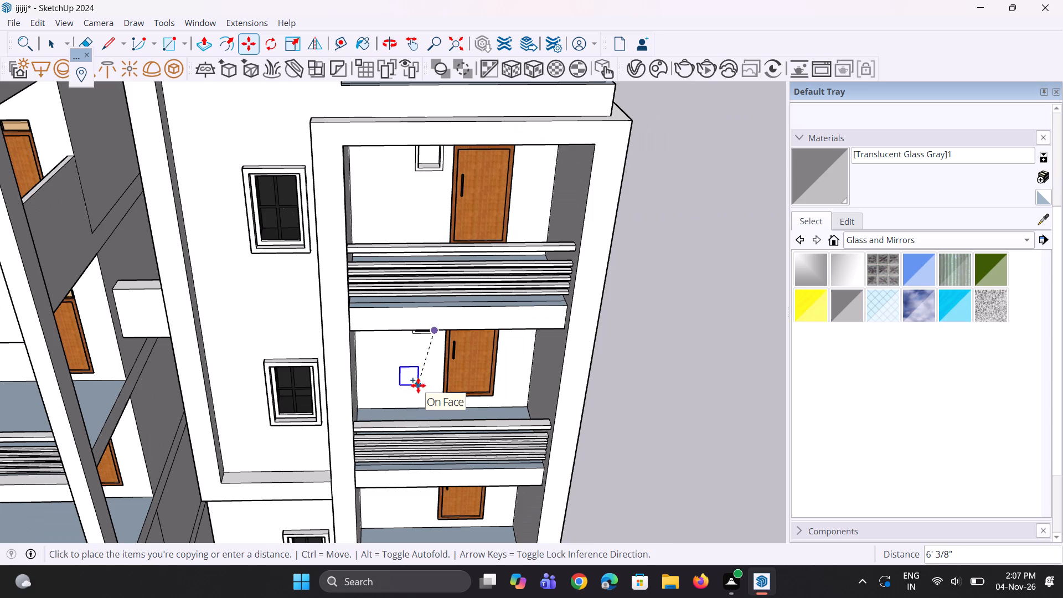
scroll(395, 391, down, 5)
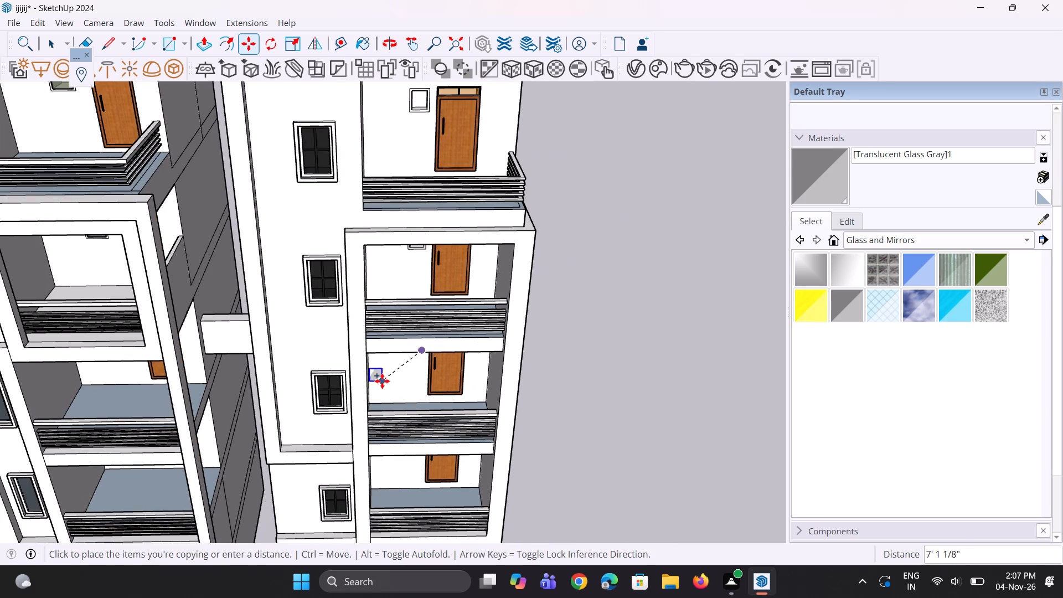
scroll(382, 381, down, 2)
scroll(381, 211, up, 3)
scroll(393, 333, up, 1)
middle_drag(393, 333, 384, 283)
scroll(401, 324, up, 4)
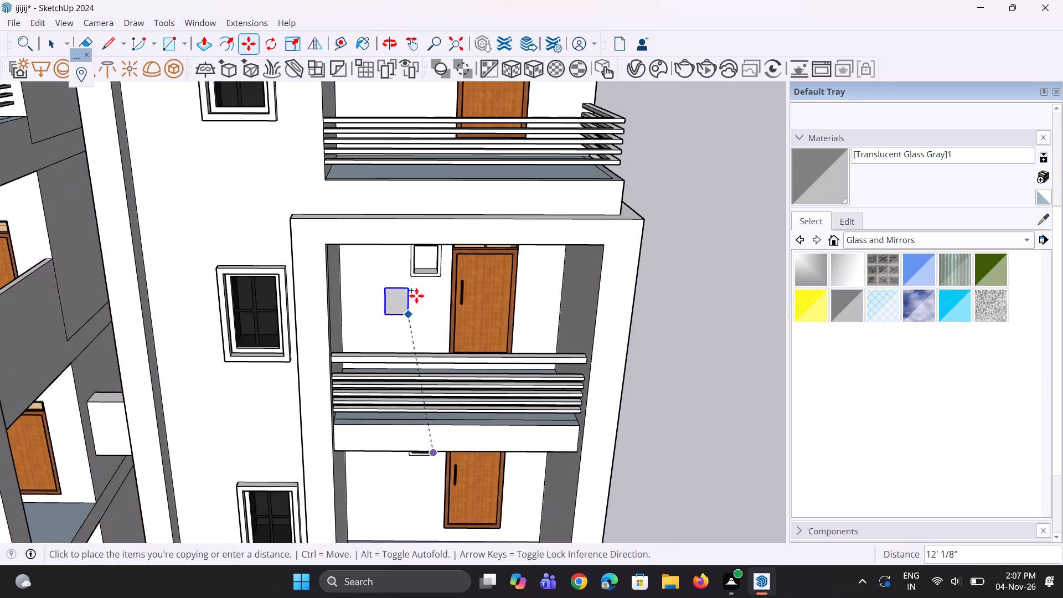
scroll(419, 286, up, 7)
click(457, 267)
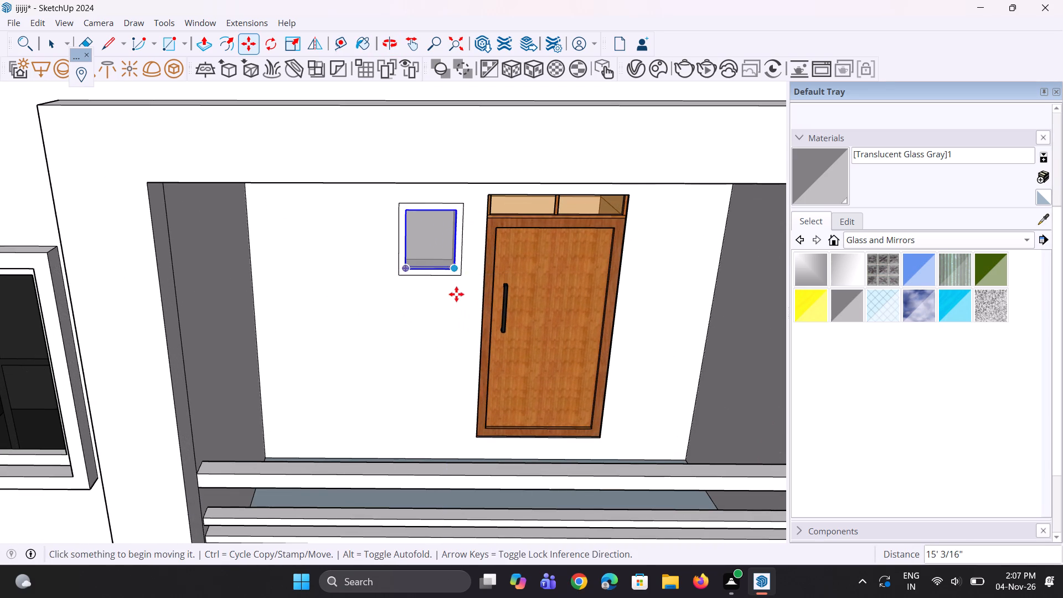
Copy the fourth-floor glass panel by its lower corner up into the third building's top-floor balcony window opening, leaving nothing selected.
click(452, 267)
scroll(342, 468, down, 6)
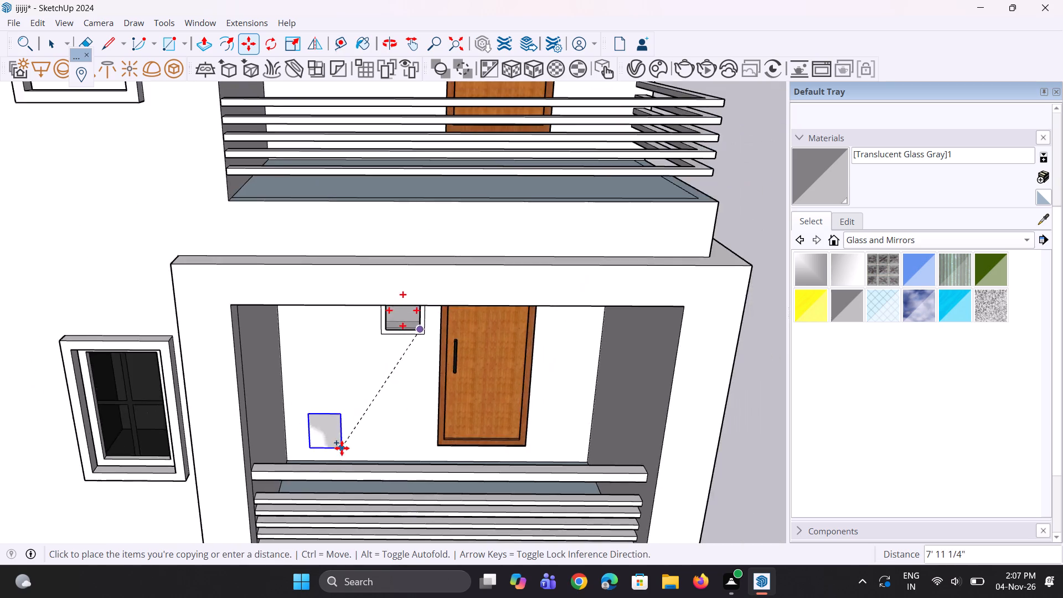
scroll(342, 448, down, 8)
scroll(389, 291, up, 11)
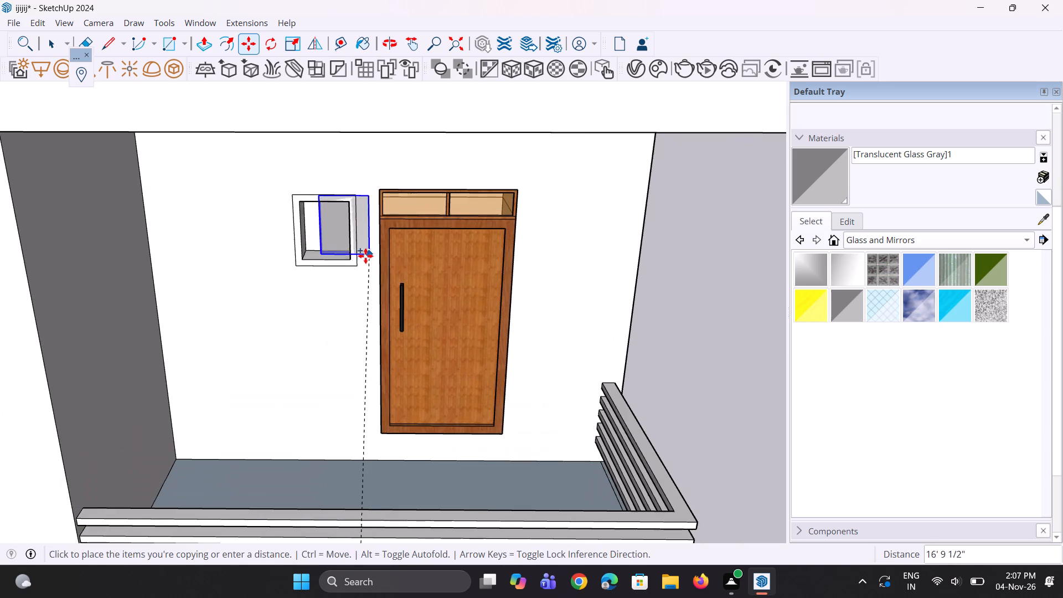
click(348, 257)
key(space)
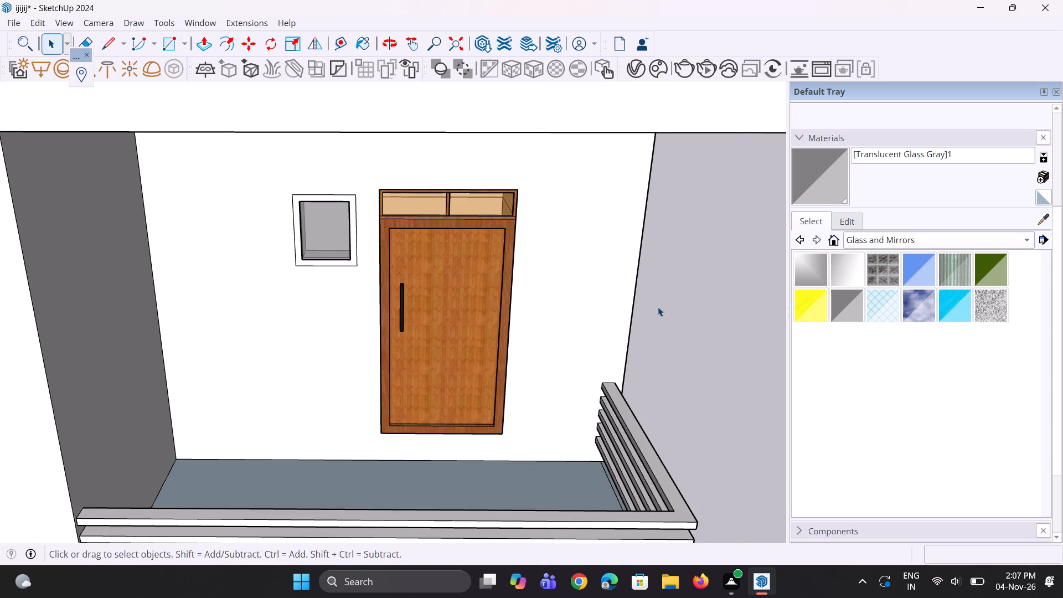
click(659, 307)
Pull the frame face of the third building's top-floor balcony window outward about 5 1/16".
scroll(527, 334, up, 2)
key(p)
scroll(324, 264, up, 3)
click(312, 229)
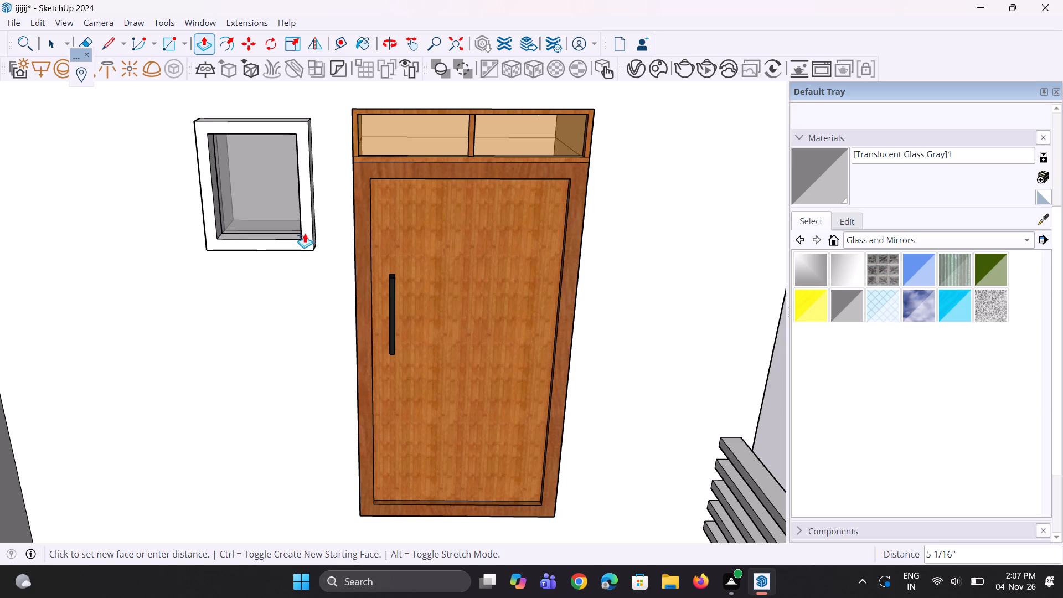
click(305, 233)
Pull the balcony window frames on the third building's fourth and middle floors outward by the same distance.
scroll(264, 195, down, 4)
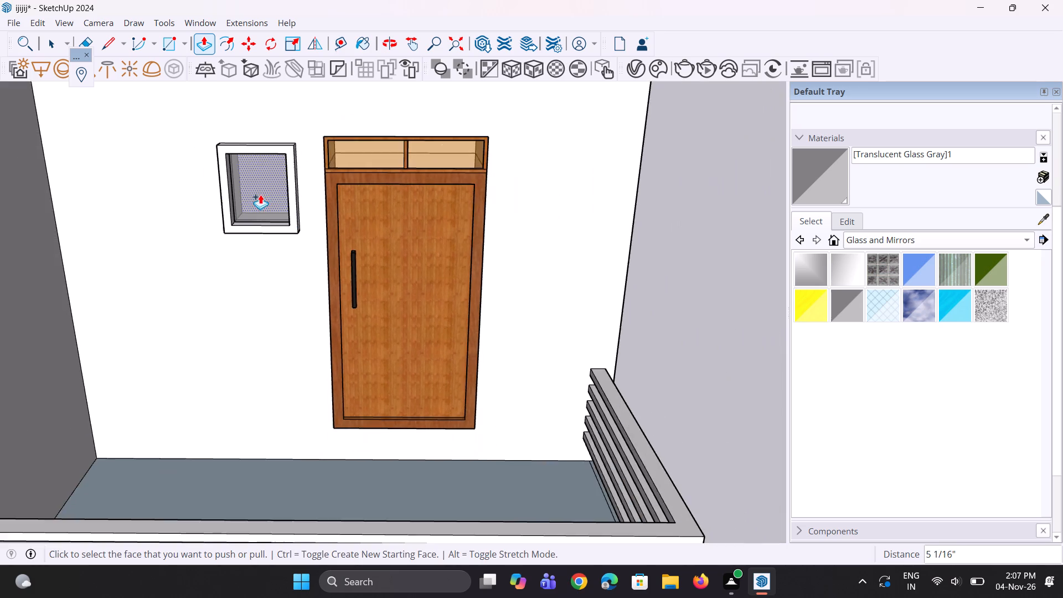
scroll(241, 191, down, 16)
scroll(274, 367, up, 1)
middle_drag(275, 368, 274, 322)
scroll(268, 308, up, 4)
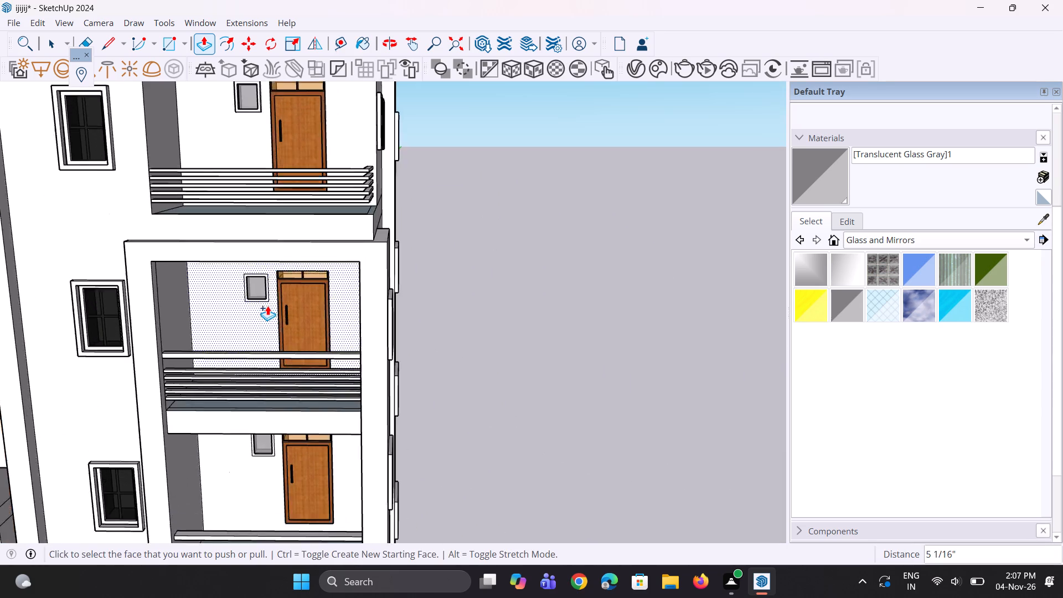
scroll(266, 300, up, 8)
double_click(267, 300)
scroll(267, 300, down, 5)
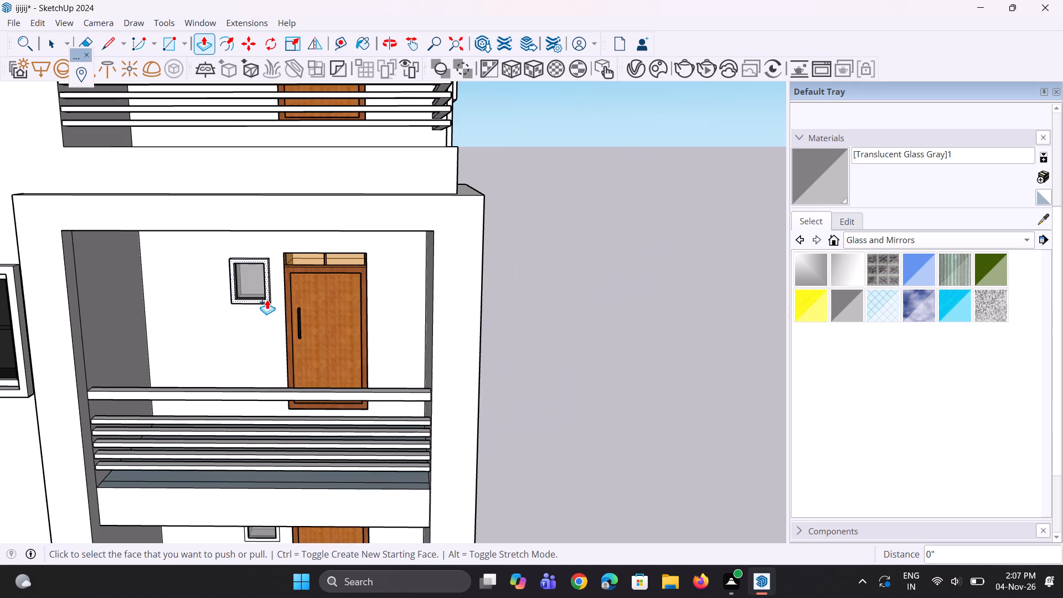
scroll(267, 300, down, 6)
scroll(265, 454, up, 11)
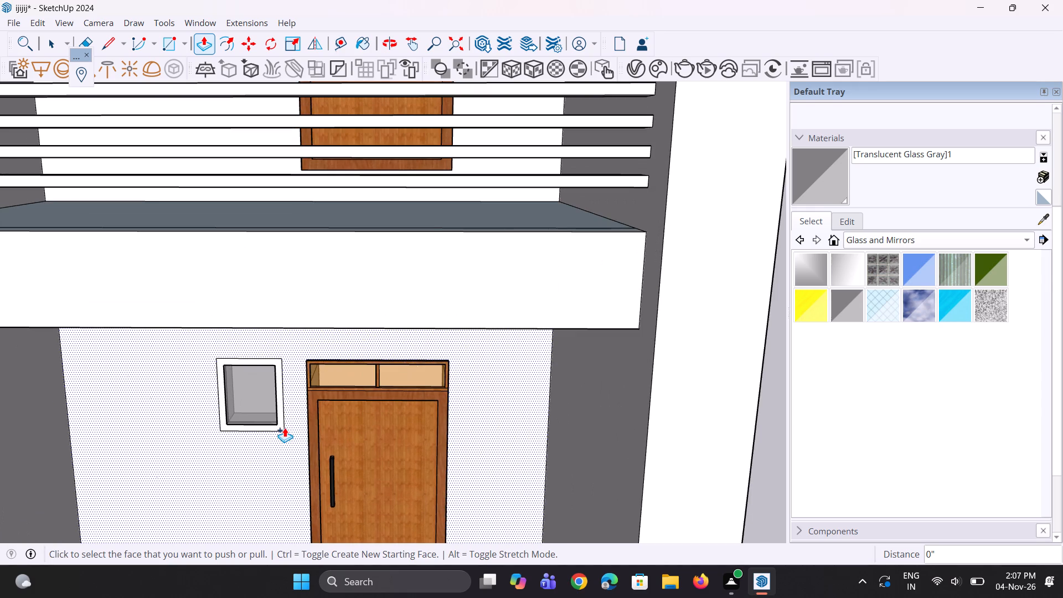
double_click(281, 427)
Pull the balcony window frames on the third building's two lowest floors outward by the same distance.
scroll(303, 376, down, 11)
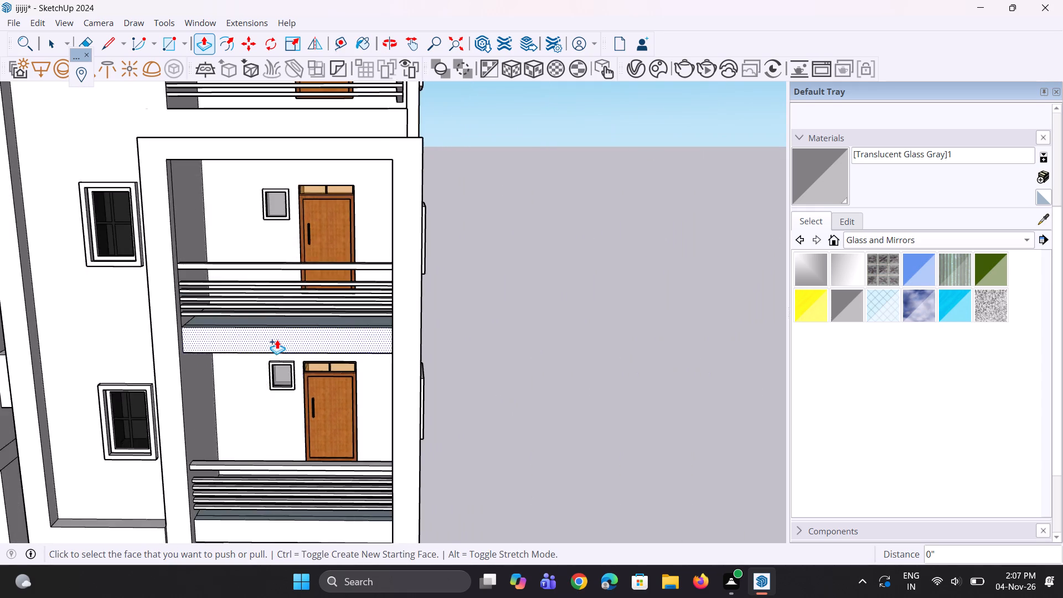
scroll(277, 339, down, 11)
scroll(286, 442, up, 17)
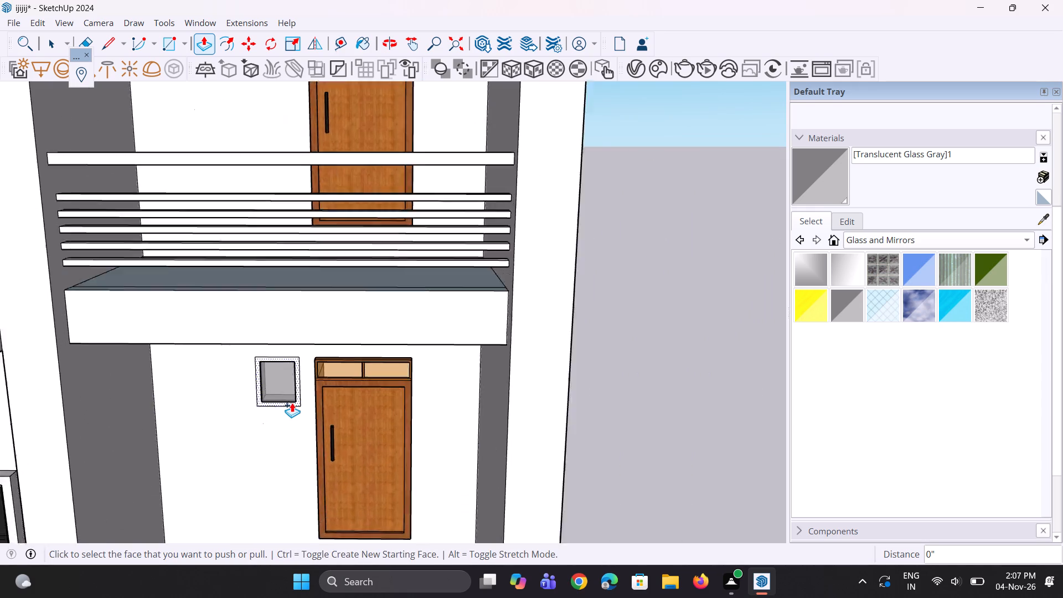
scroll(292, 403, up, 1)
double_click(293, 403)
scroll(287, 367, down, 15)
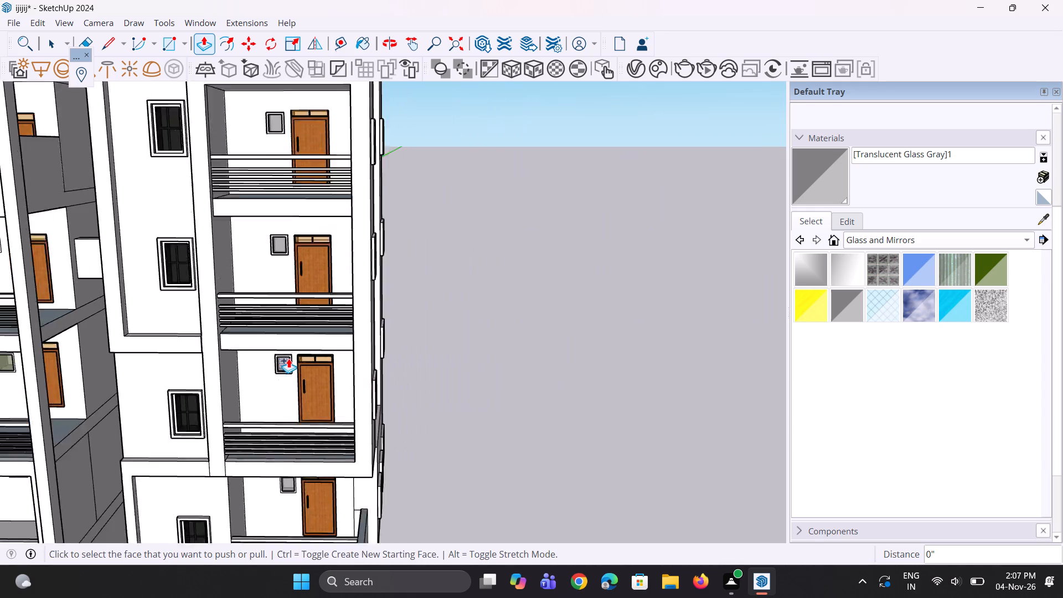
scroll(288, 358, down, 6)
scroll(298, 503, up, 5)
scroll(258, 348, up, 4)
scroll(277, 422, up, 4)
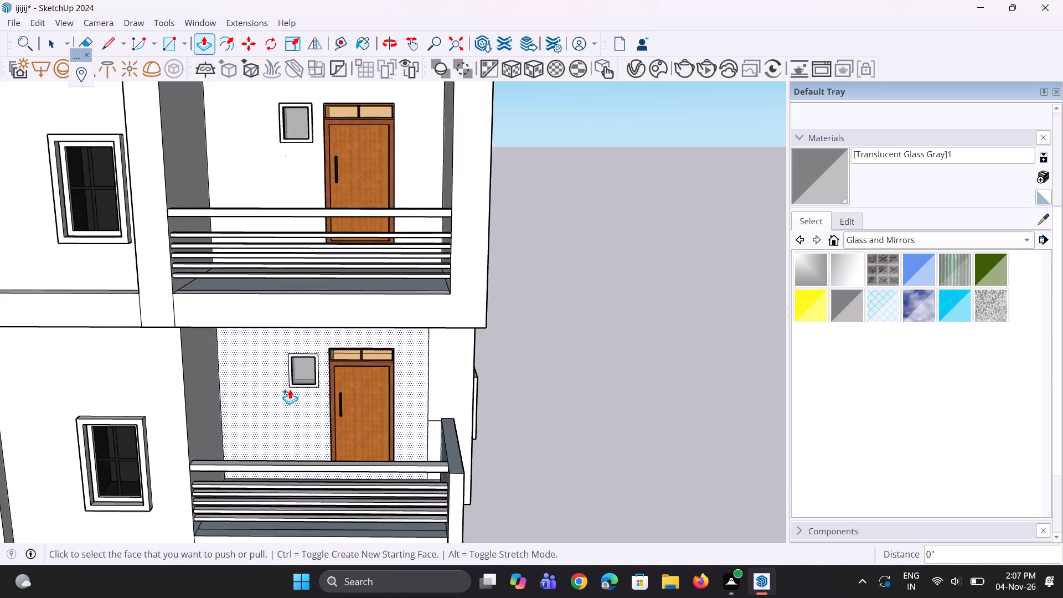
scroll(290, 389, up, 7)
double_click(293, 382)
Pull the balcony window frames on the second building's two lowest floors outward by the same distance.
scroll(342, 446, down, 7)
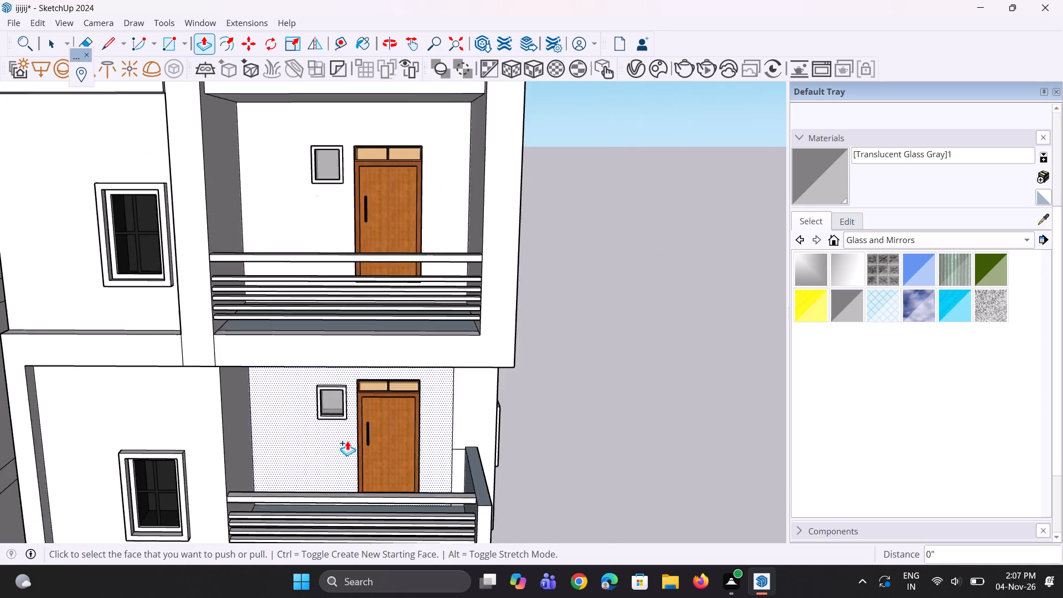
scroll(347, 441, down, 13)
scroll(140, 419, up, 13)
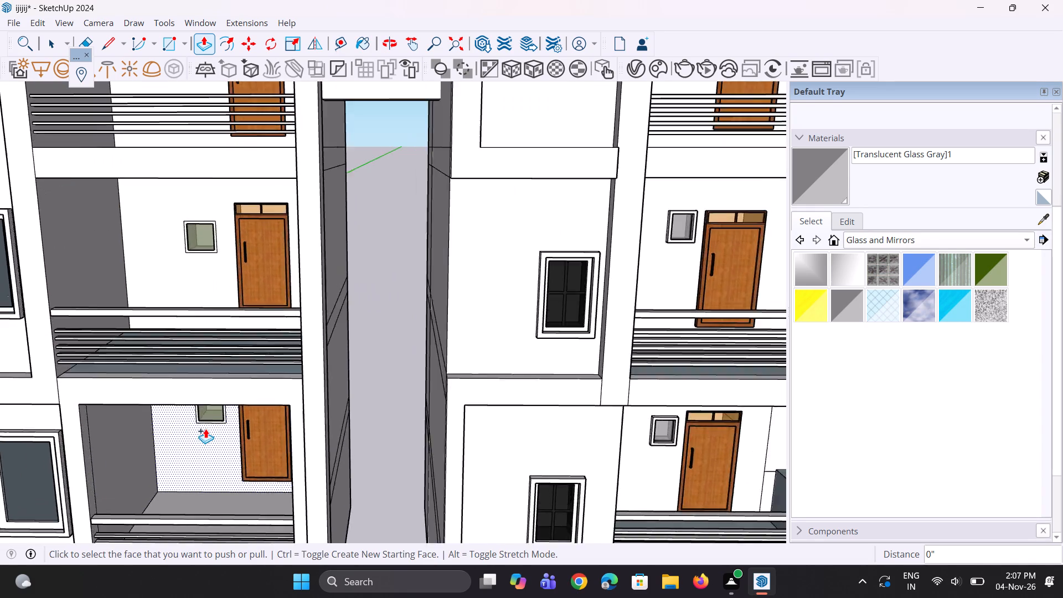
scroll(205, 429, up, 8)
double_click(240, 418)
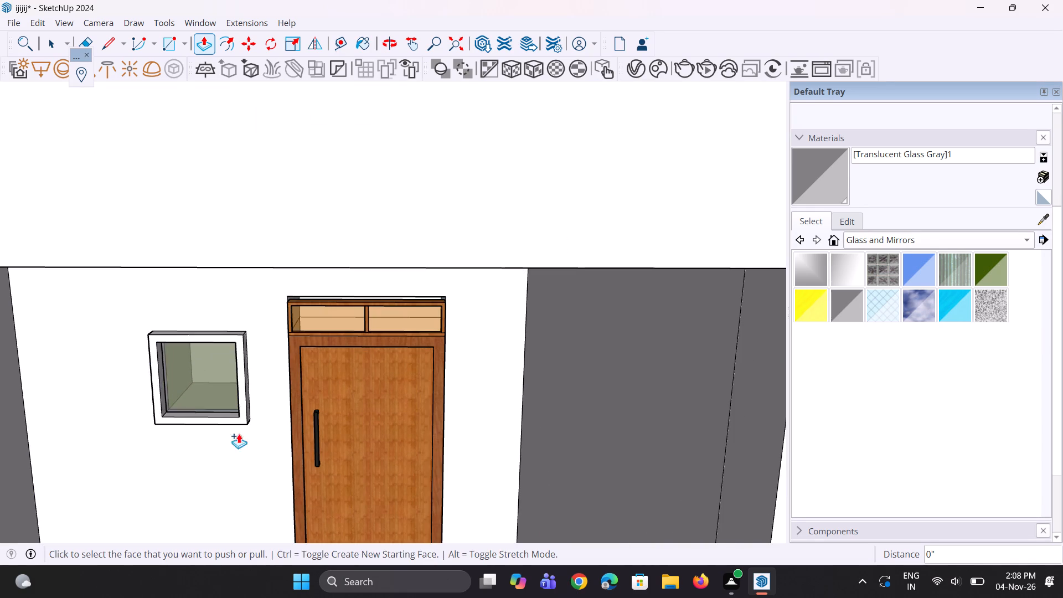
scroll(236, 492, down, 16)
scroll(260, 324, up, 9)
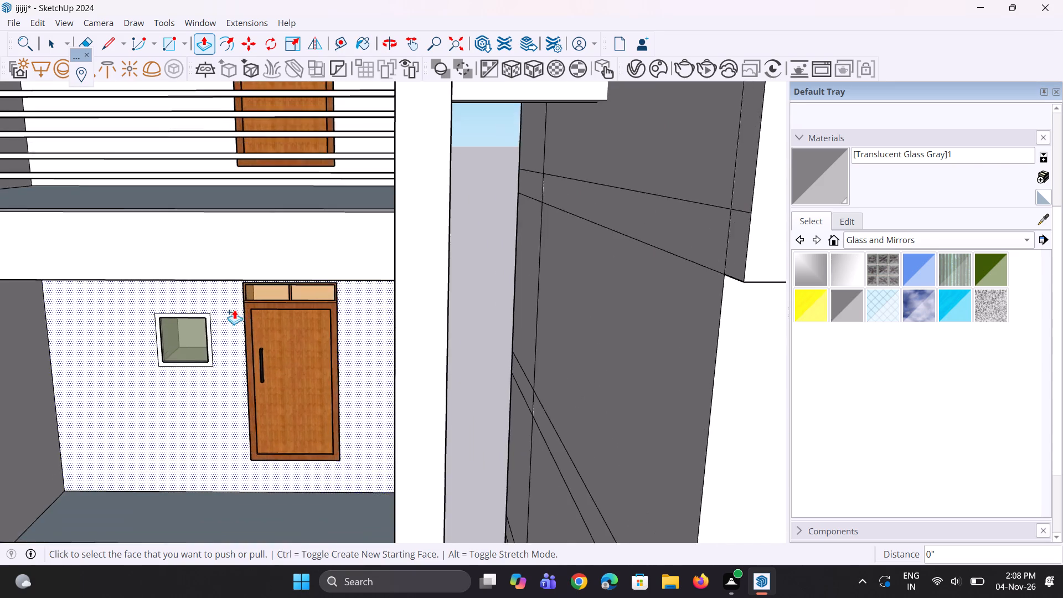
scroll(208, 308, up, 9)
double_click(205, 323)
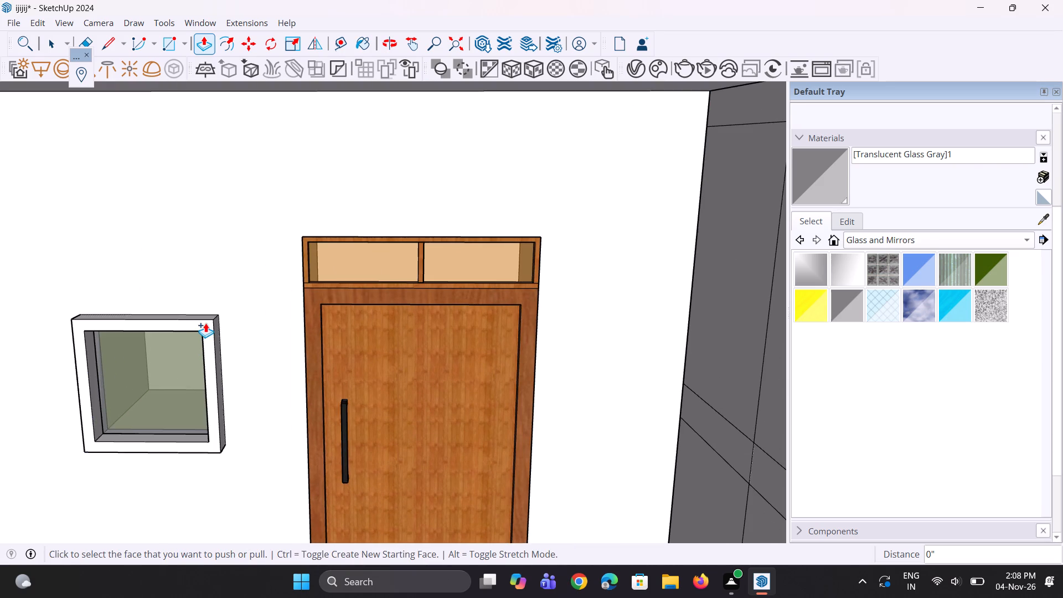
Pull the second building's middle-floor balcony window frame outward by the same distance.
scroll(228, 403, down, 19)
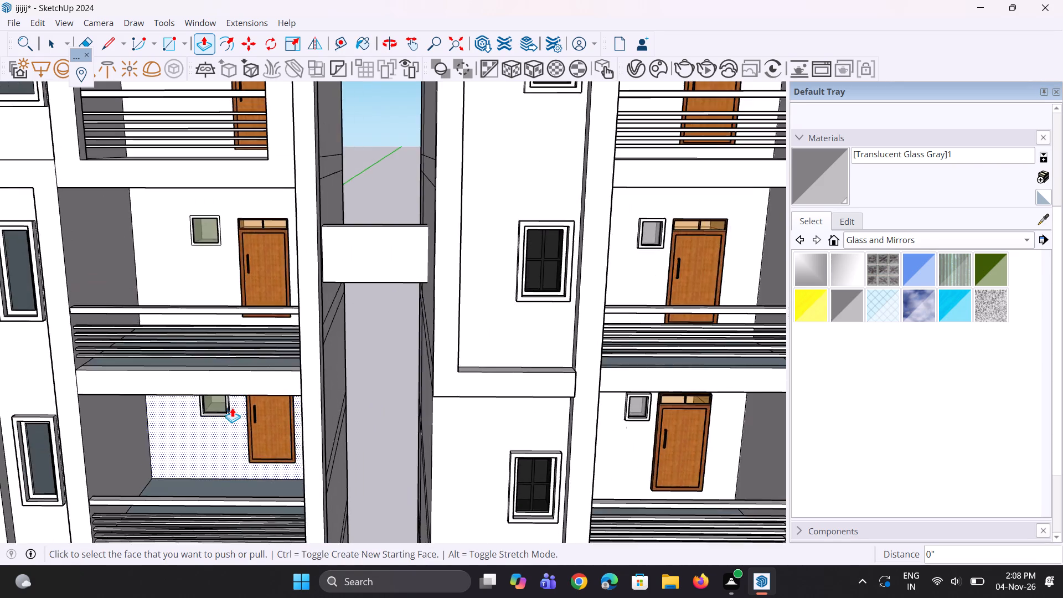
scroll(232, 408, down, 4)
scroll(231, 317, up, 20)
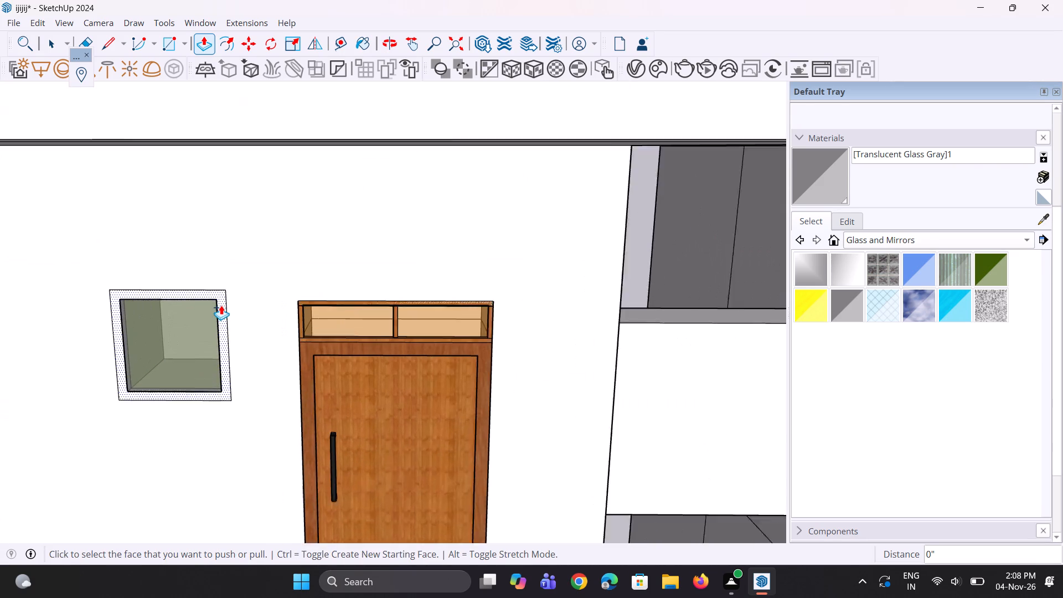
double_click(221, 305)
Pull the second building's fourth-floor balcony window frame outward by the same distance.
scroll(277, 405, down, 12)
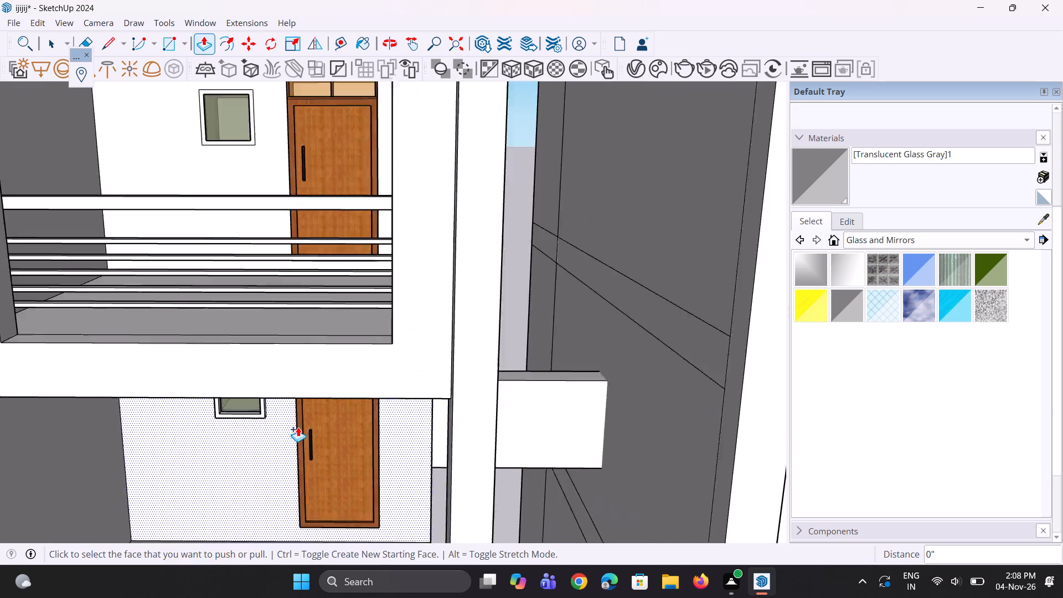
scroll(298, 426, down, 12)
scroll(287, 305, up, 9)
scroll(291, 369, up, 9)
double_click(281, 382)
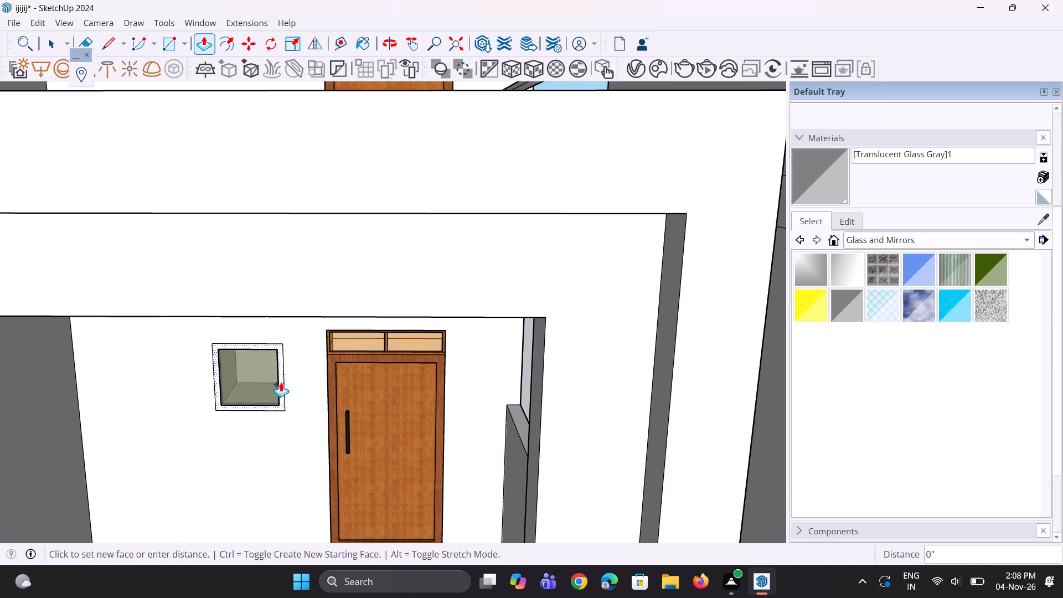
Pull the second building's top-floor balcony window frame outward by the same distance.
scroll(281, 431, down, 17)
scroll(272, 338, up, 18)
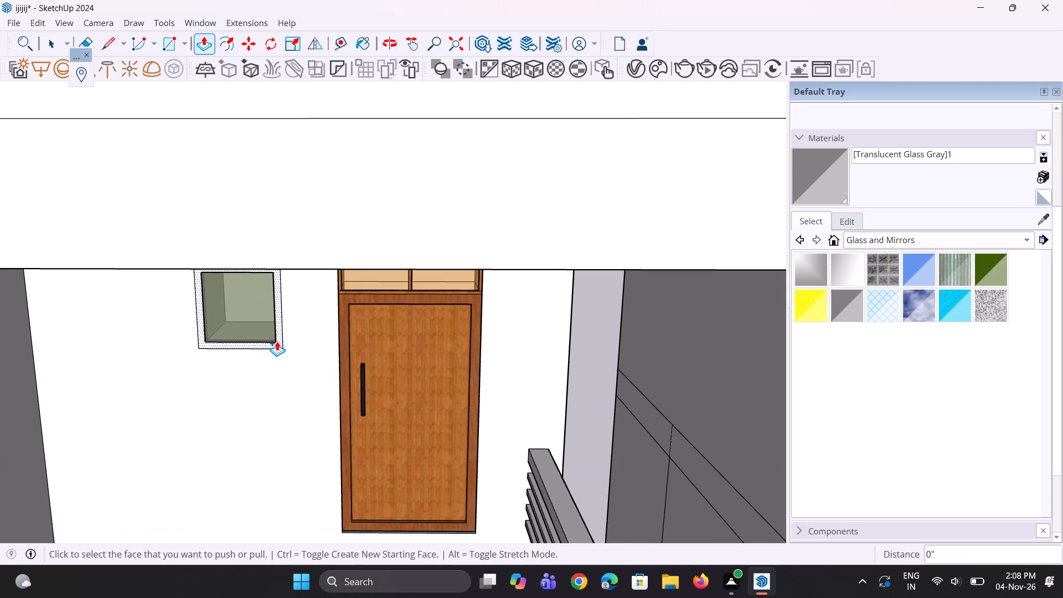
double_click(277, 341)
Pull the balcony window frames on the first building's top and fourth floors outward by the same distance.
scroll(317, 381, down, 18)
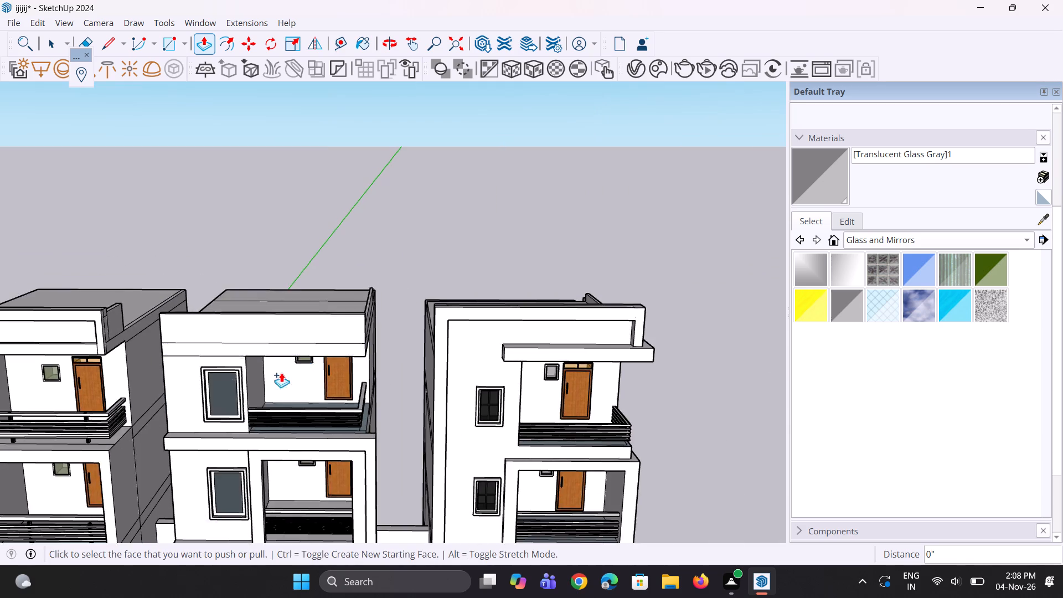
scroll(281, 373, down, 6)
scroll(276, 374, up, 1)
middle_drag(278, 374, 331, 356)
scroll(6, 403, up, 9)
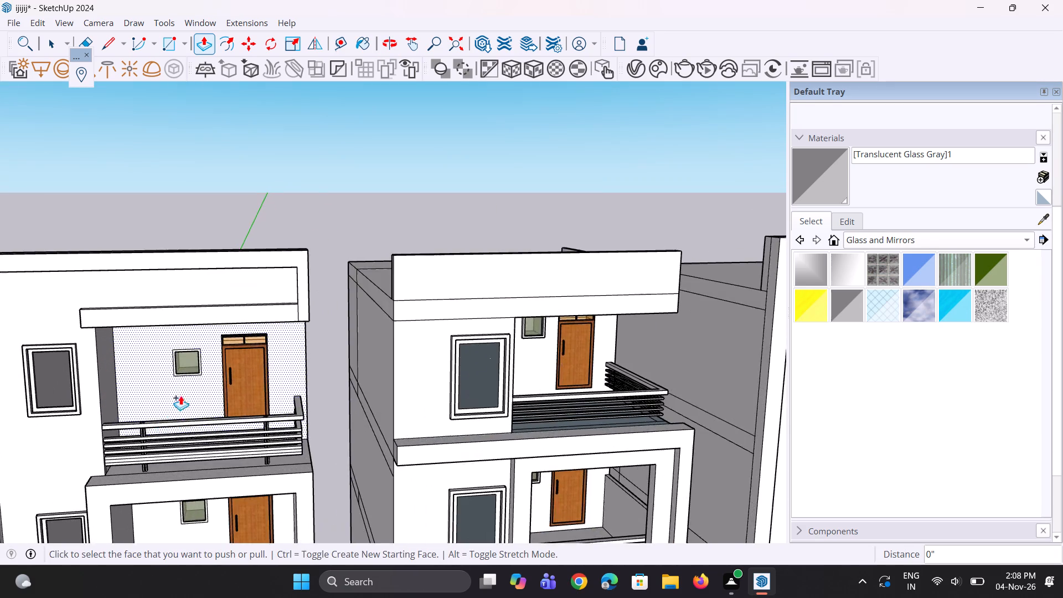
scroll(177, 380, up, 7)
double_click(179, 370)
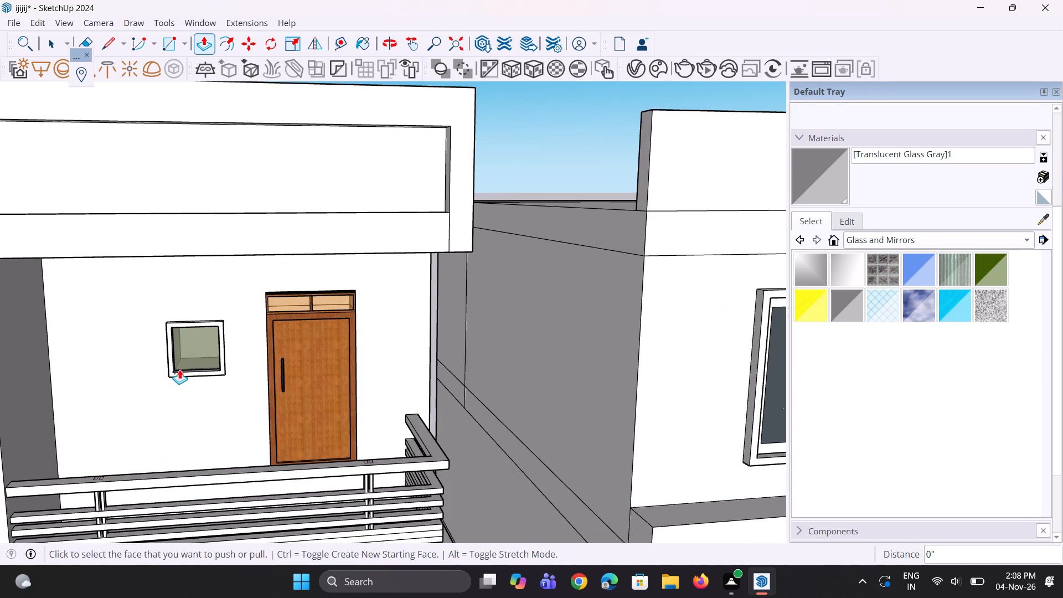
scroll(180, 367, down, 16)
scroll(208, 454, up, 5)
scroll(189, 408, up, 14)
double_click(197, 391)
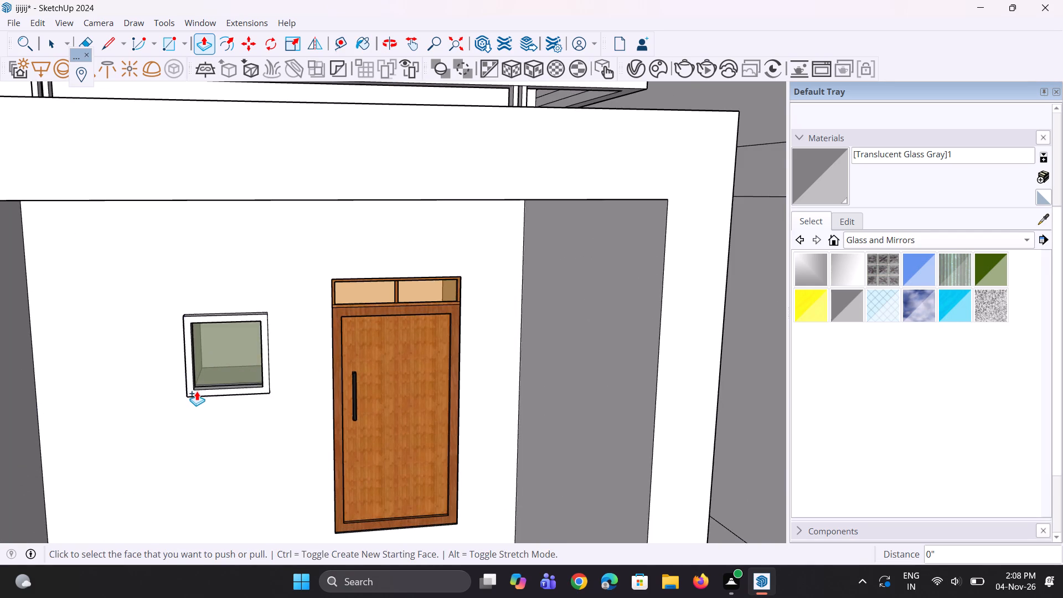
Pull the balcony window frames on the first building's middle and second-lowest floors outward by the same distance.
scroll(197, 391, down, 12)
scroll(232, 362, down, 11)
scroll(232, 441, up, 5)
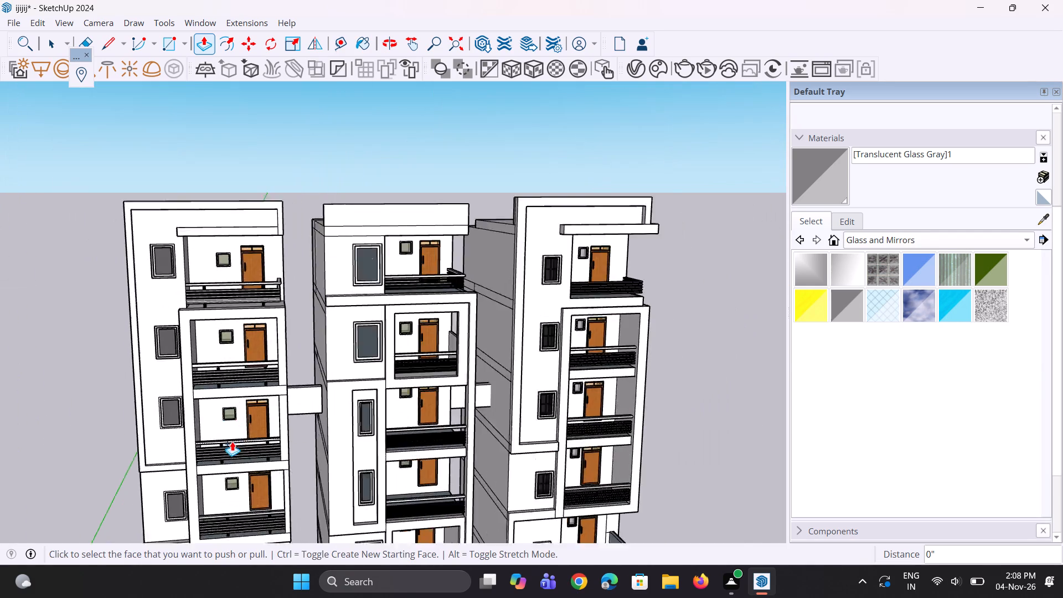
scroll(225, 419, up, 13)
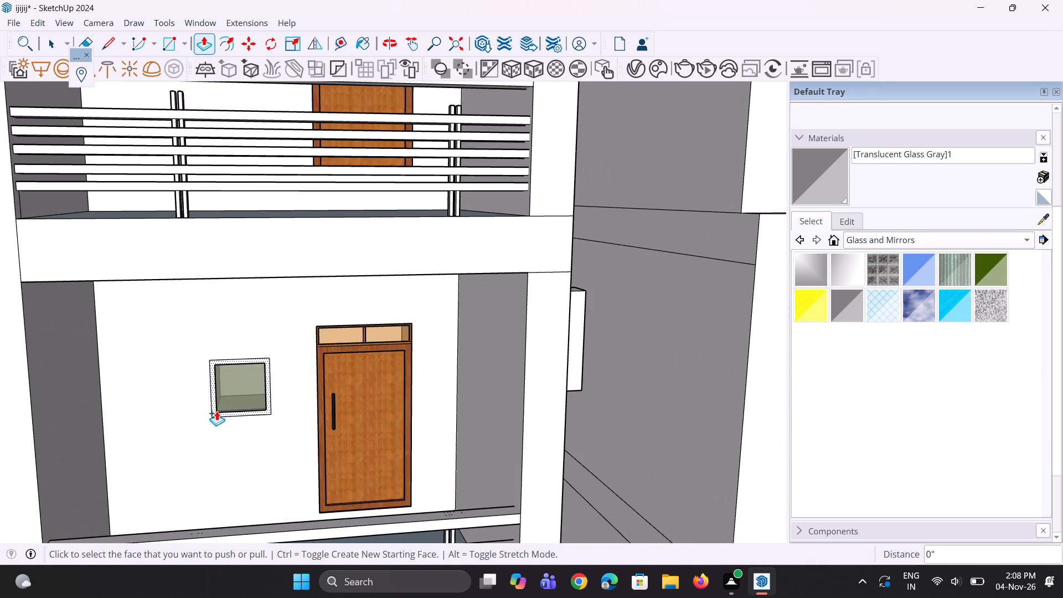
double_click(216, 411)
scroll(215, 375, down, 15)
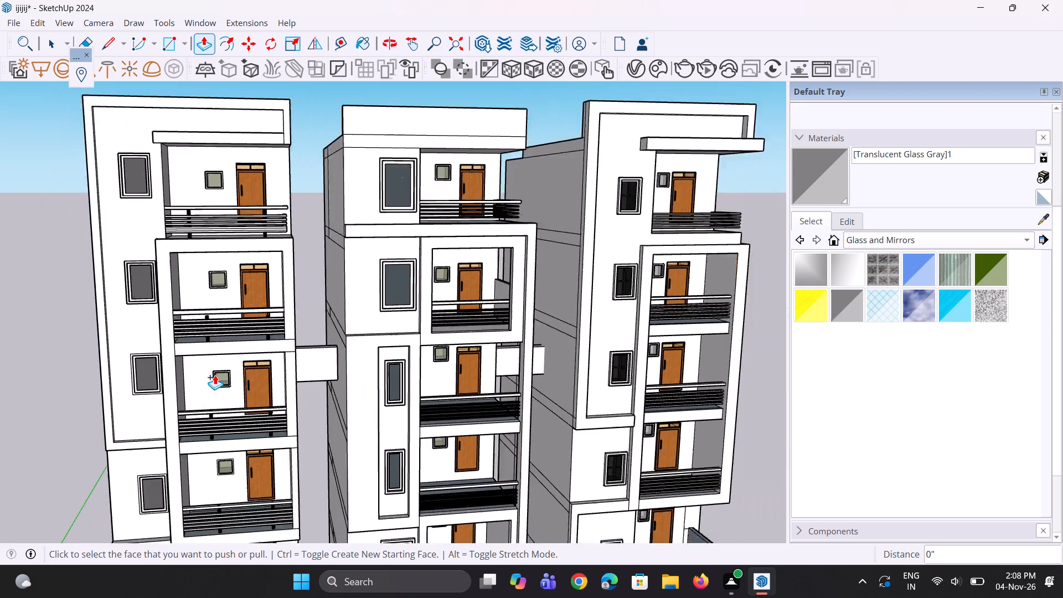
scroll(215, 375, down, 5)
scroll(218, 471, up, 10)
scroll(223, 416, up, 5)
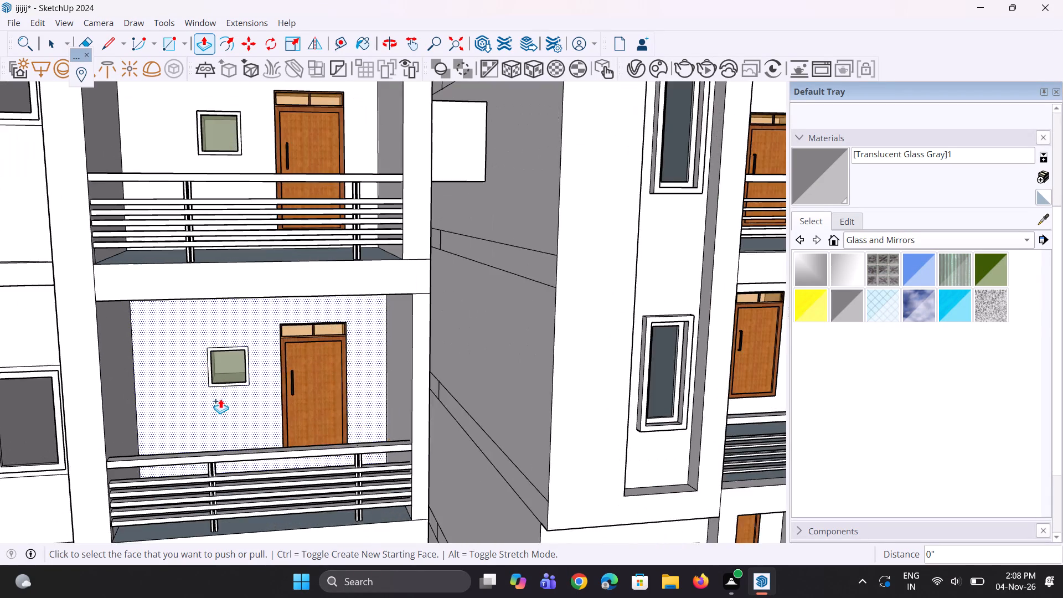
scroll(220, 396, up, 7)
double_click(207, 378)
Pull the first building's lowest balcony window frame outward by the same distance.
scroll(205, 368, down, 6)
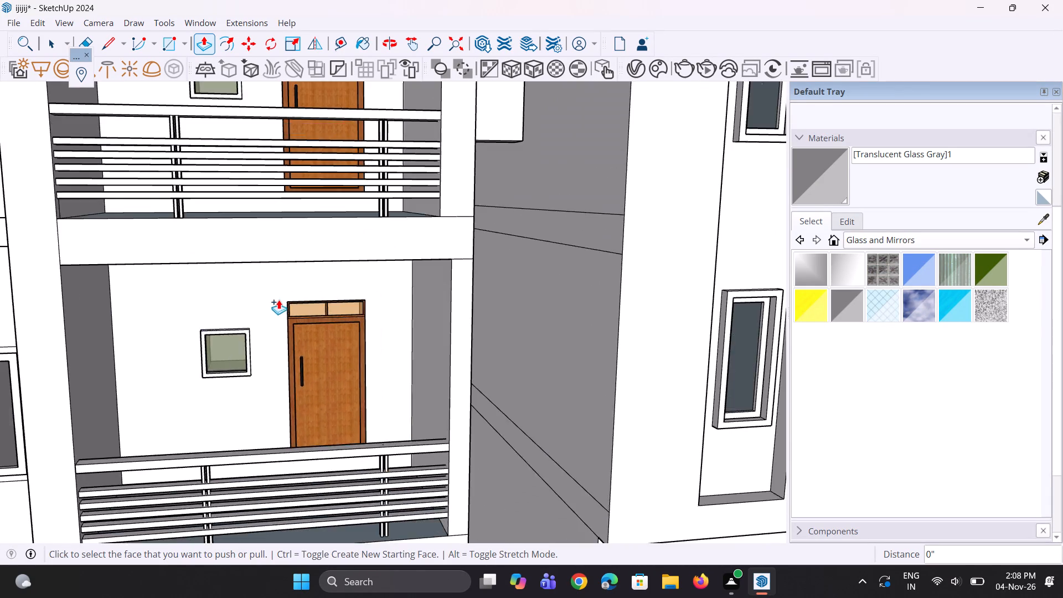
scroll(286, 288, down, 11)
scroll(257, 473, up, 5)
scroll(287, 370, up, 7)
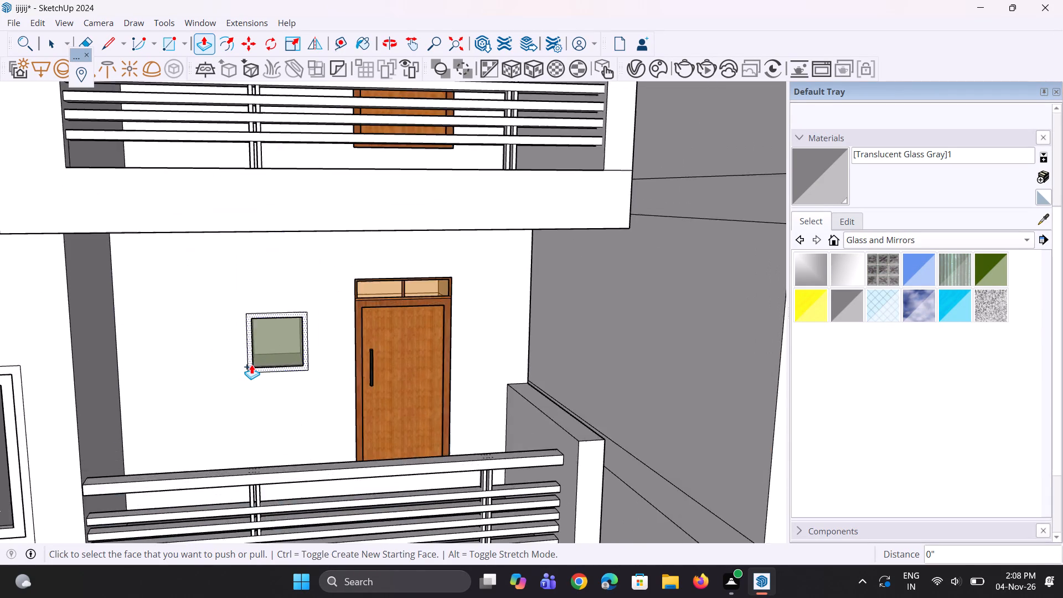
scroll(251, 364, up, 5)
double_click(251, 364)
Bring all three buildings into view, save the model and leave the Push/Pull tool.
scroll(250, 430, down, 13)
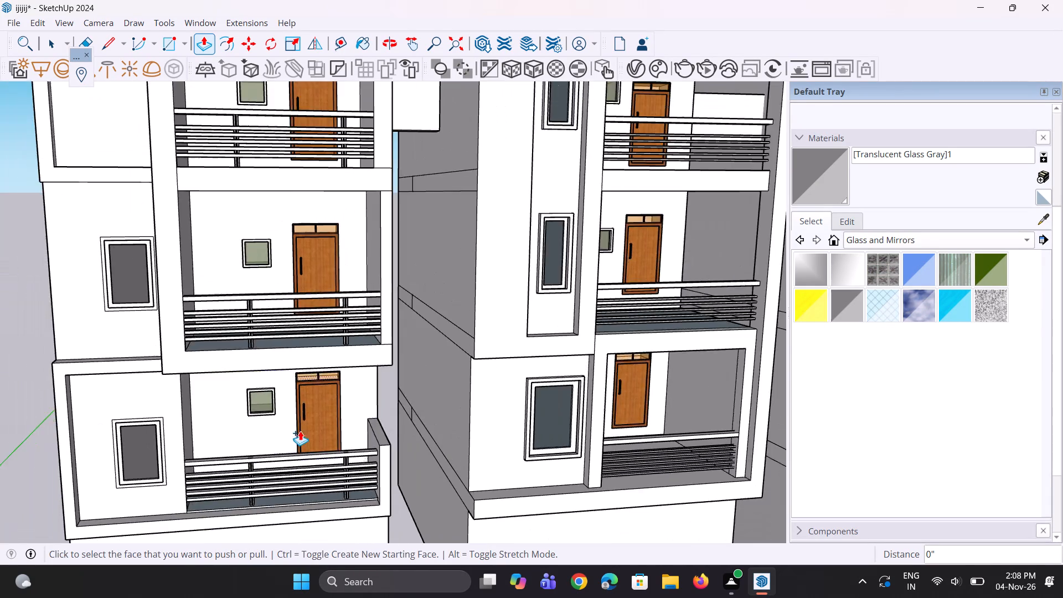
middle_drag(300, 431, 266, 402)
scroll(265, 401, up, 1)
scroll(260, 408, down, 11)
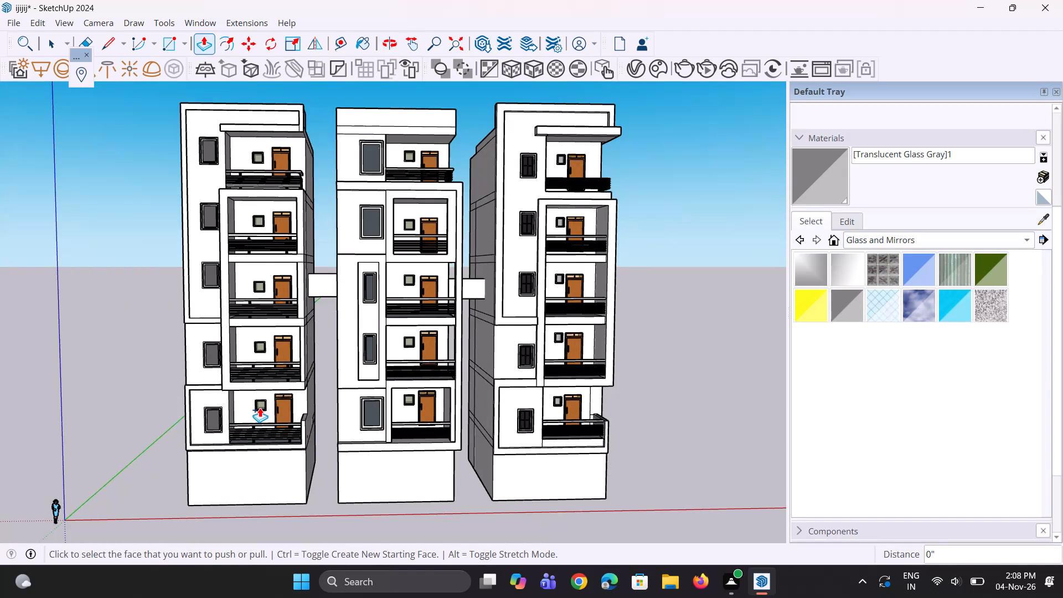
key(ctrl+s)
key(space)
key(space)
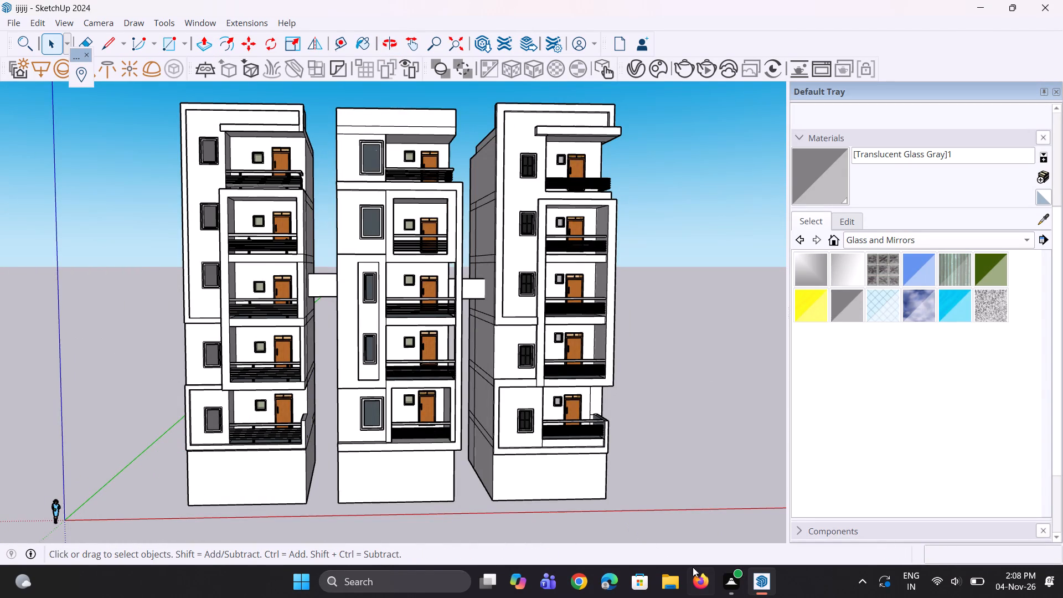
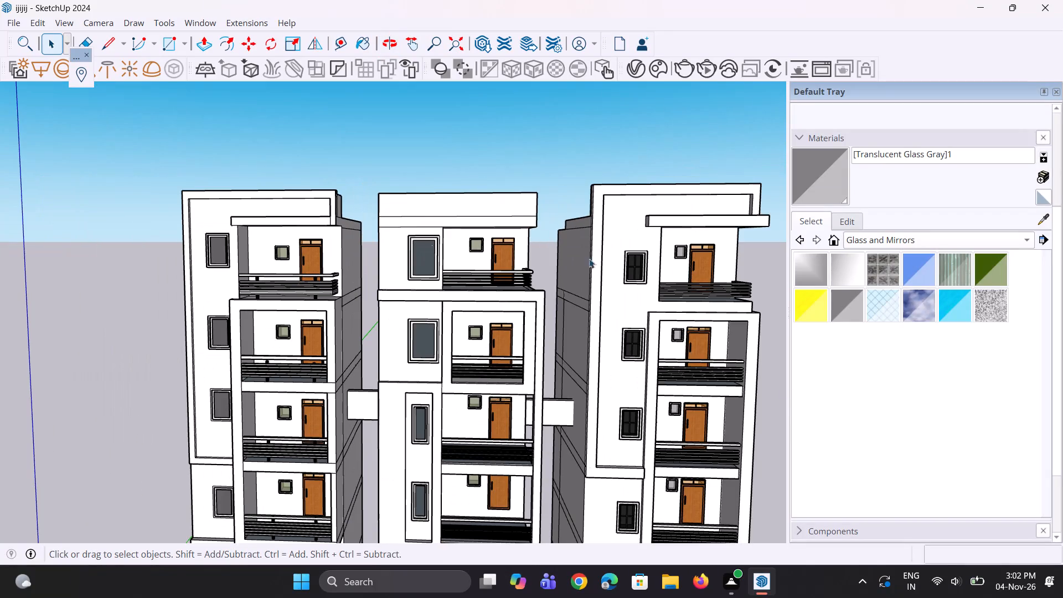
Inspect the three buildings from the front around to the end building's windowed side wall and its roof edge.
scroll(792, 395, up, 4)
scroll(603, 290, up, 4)
scroll(680, 286, up, 1)
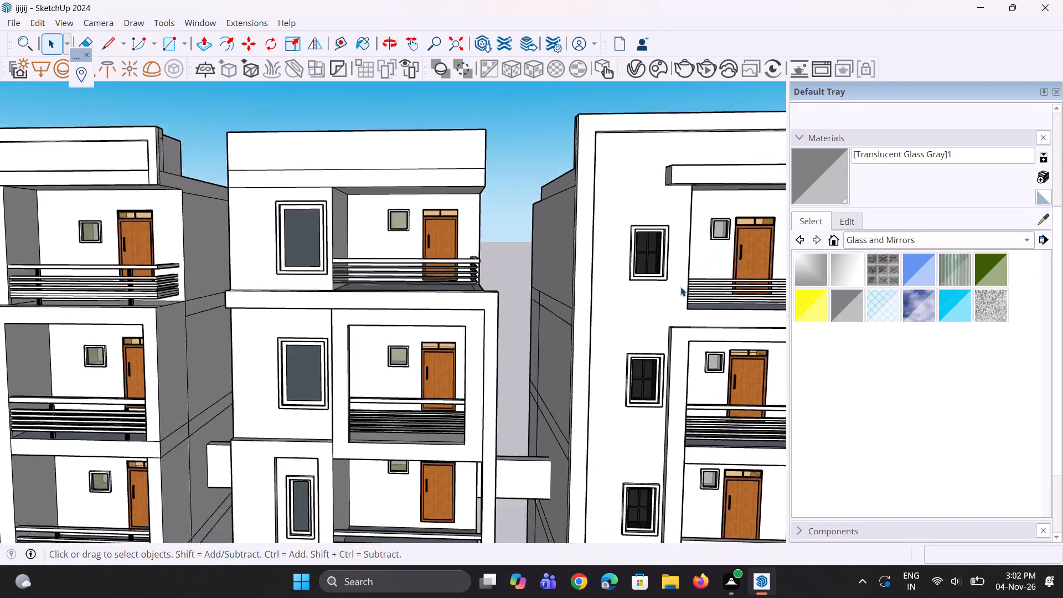
scroll(680, 287, up, 5)
middle_drag(735, 309, 587, 315)
scroll(537, 262, down, 15)
scroll(581, 403, up, 3)
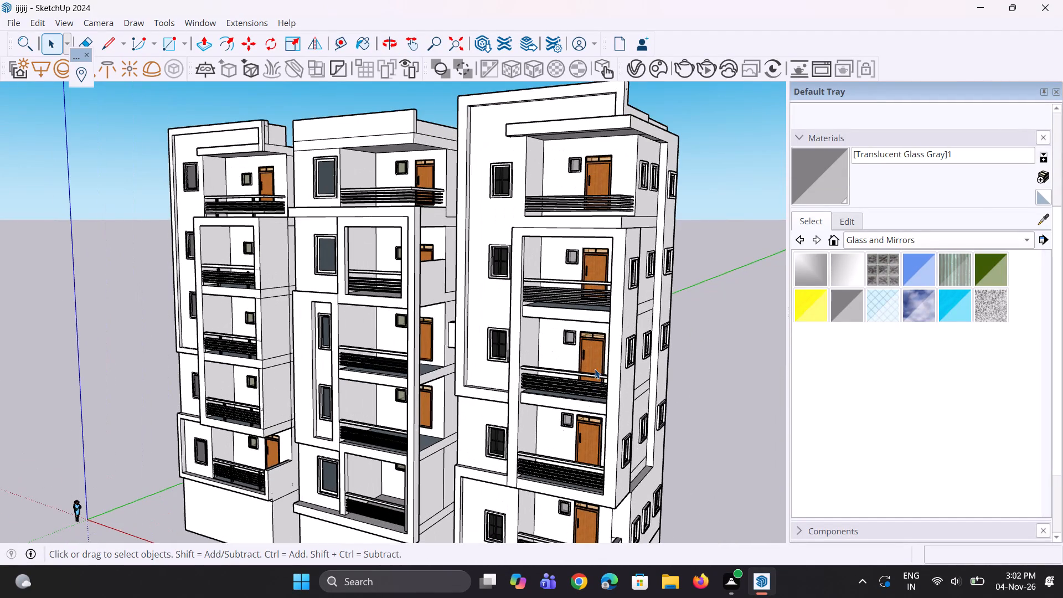
scroll(574, 266, down, 5)
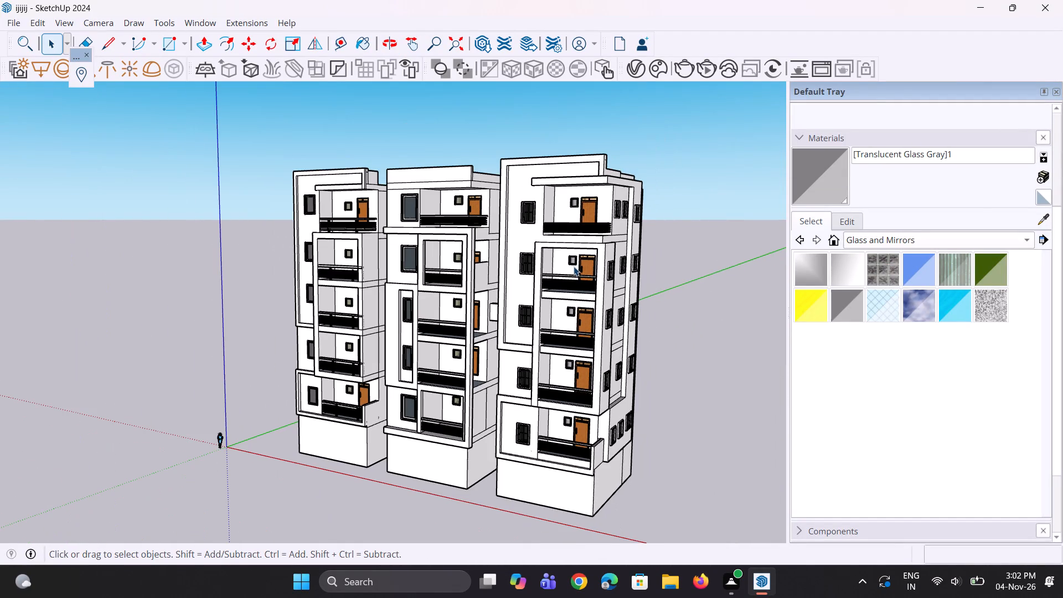
scroll(587, 266, down, 4)
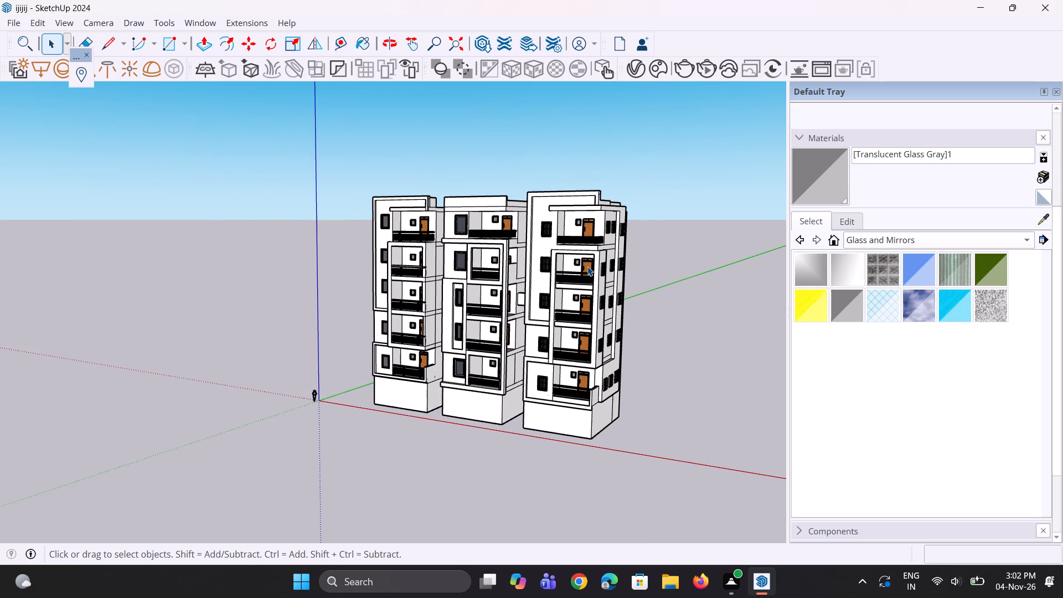
scroll(585, 267, down, 5)
scroll(590, 271, up, 1)
middle_drag(590, 271, 524, 272)
scroll(633, 335, up, 10)
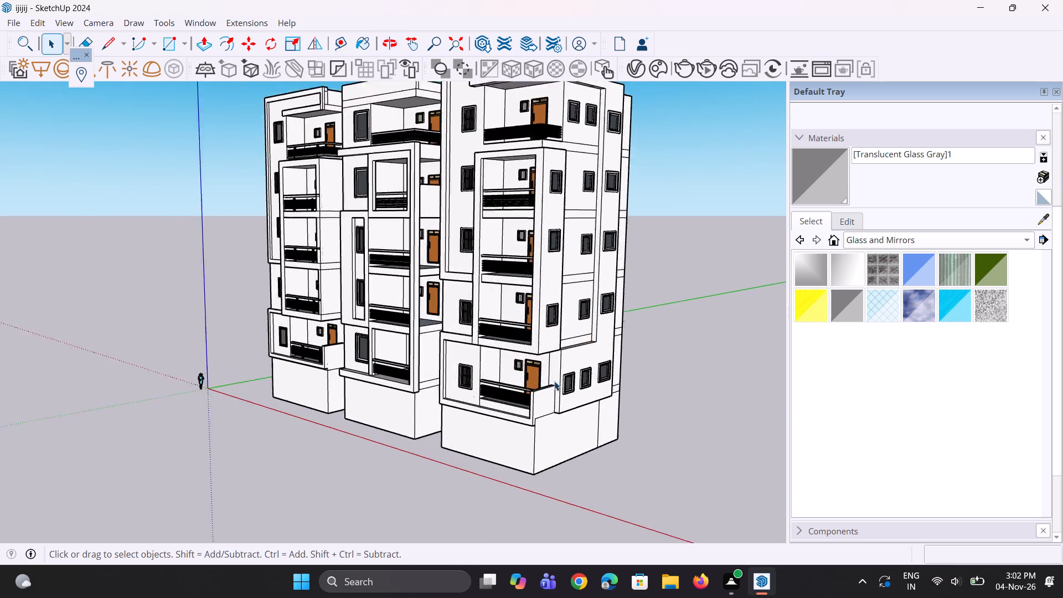
scroll(554, 381, up, 3)
middle_drag(580, 382, 441, 390)
scroll(591, 416, up, 2)
scroll(531, 370, down, 2)
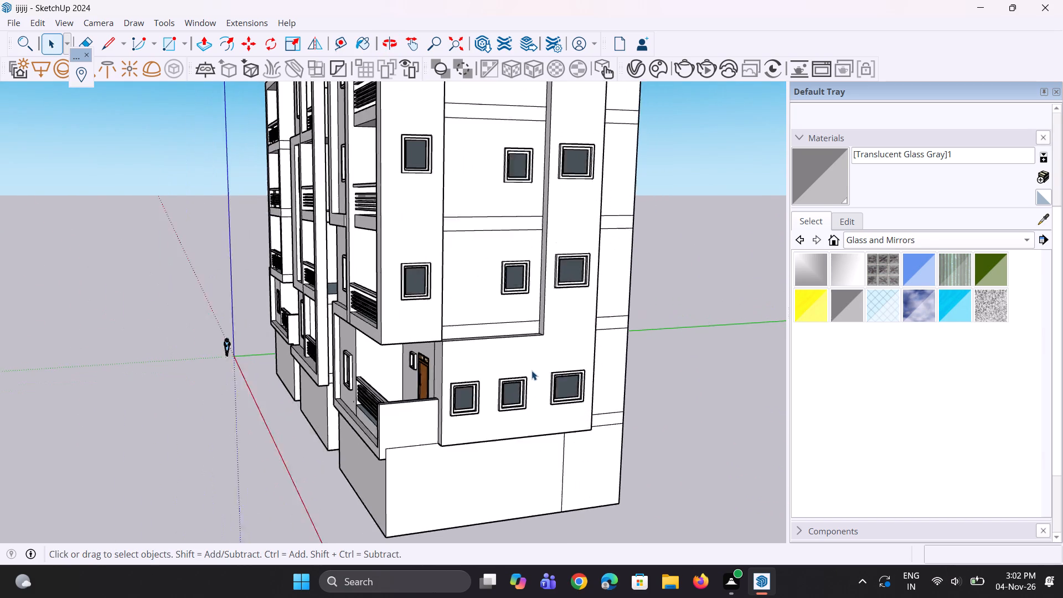
scroll(531, 370, down, 2)
middle_drag(574, 390, 498, 385)
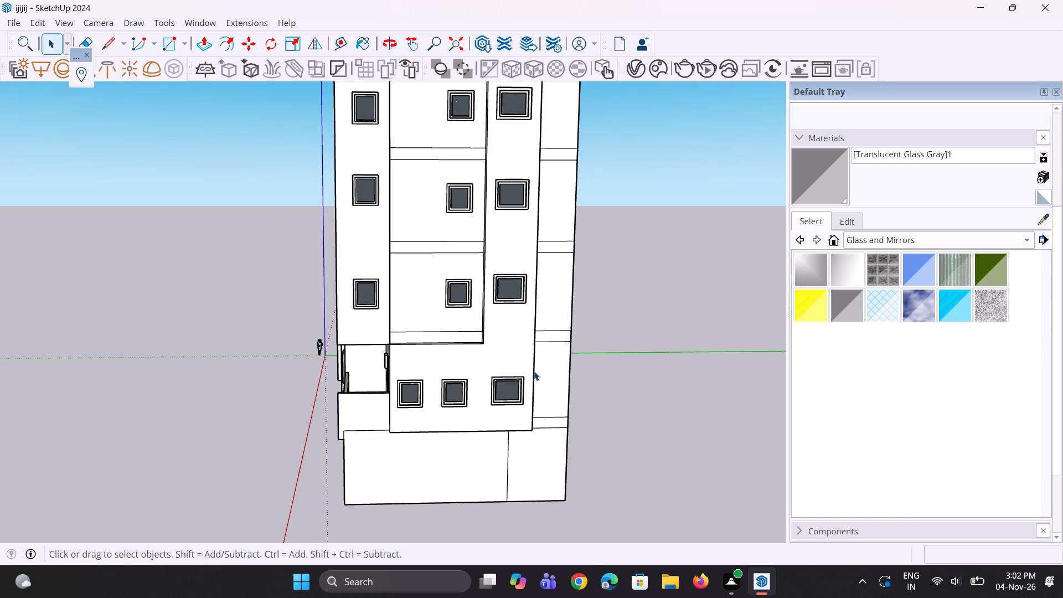
scroll(549, 336, down, 3)
middle_drag(549, 271, 557, 454)
scroll(554, 232, up, 4)
middle_drag(554, 231, 505, 164)
scroll(477, 158, up, 7)
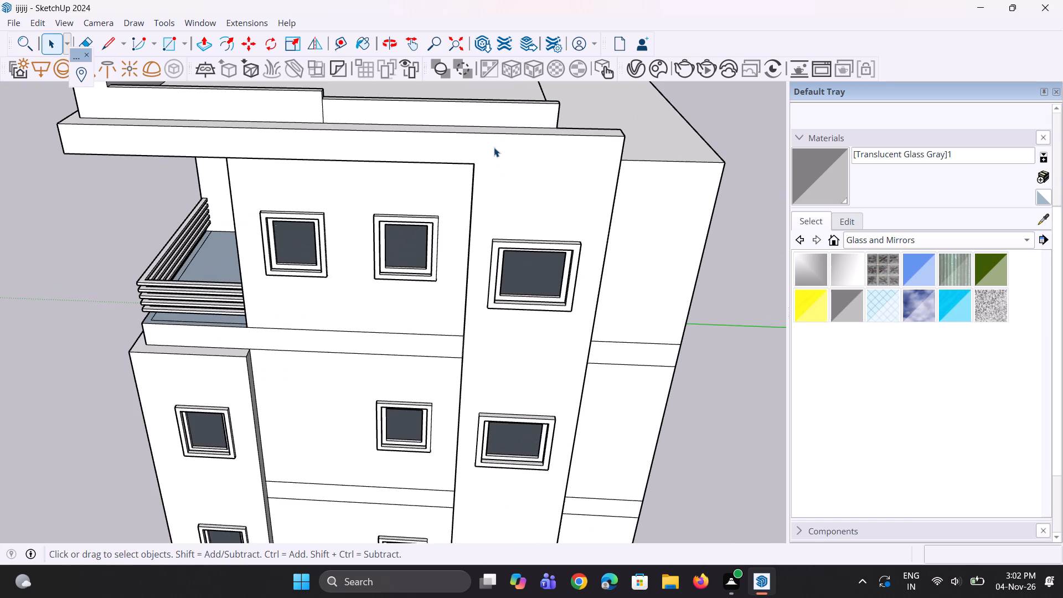
Extend the end of the rooftop parapet above the windowed side wall by about 10' 10 13/16", to the rear block's corner.
key(p)
middle_drag(642, 92, 388, 152)
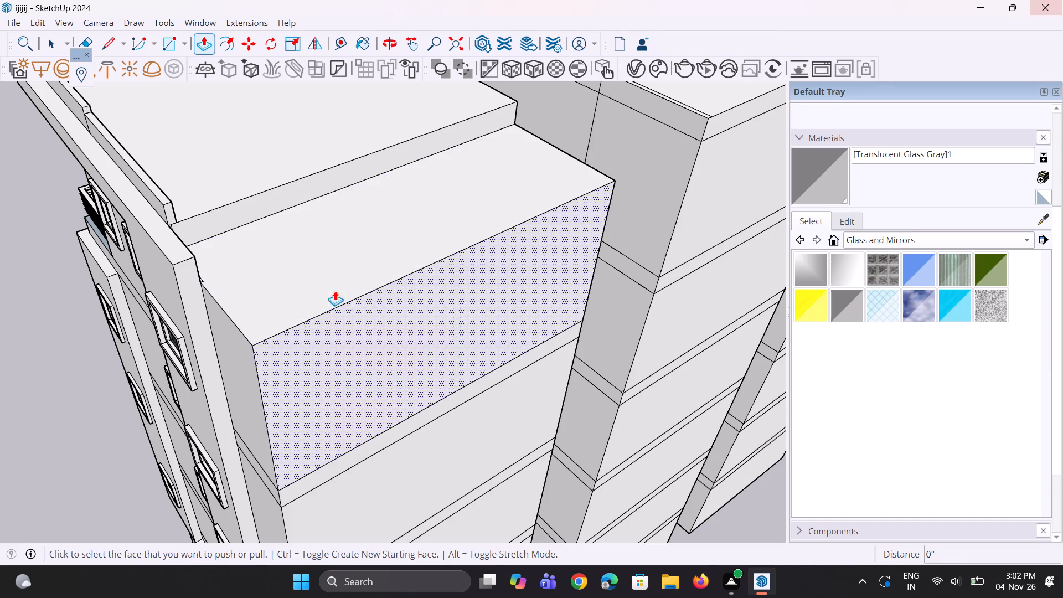
scroll(157, 182, up, 2)
click(169, 212)
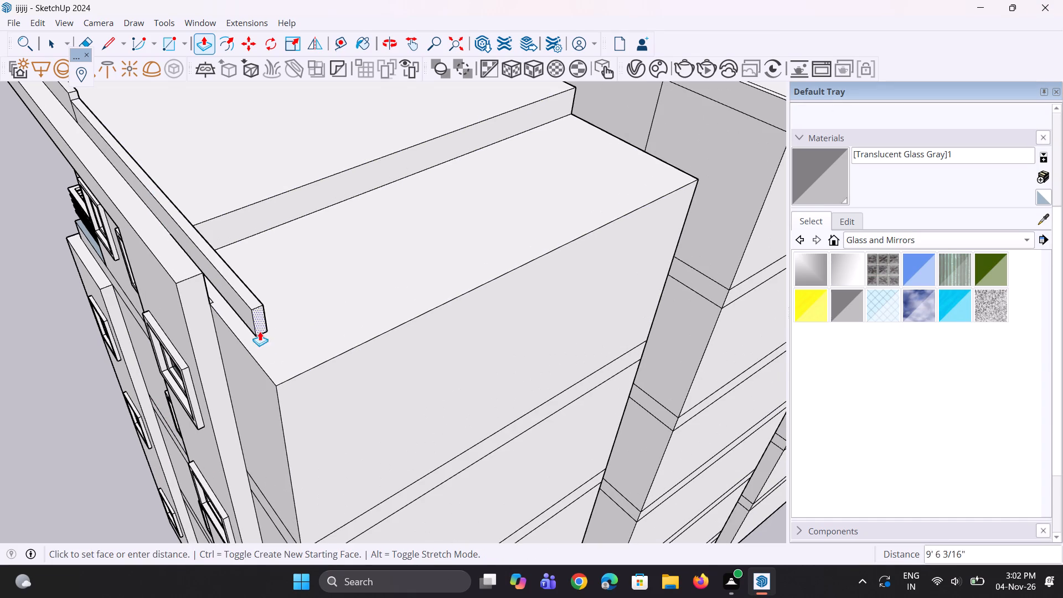
click(277, 392)
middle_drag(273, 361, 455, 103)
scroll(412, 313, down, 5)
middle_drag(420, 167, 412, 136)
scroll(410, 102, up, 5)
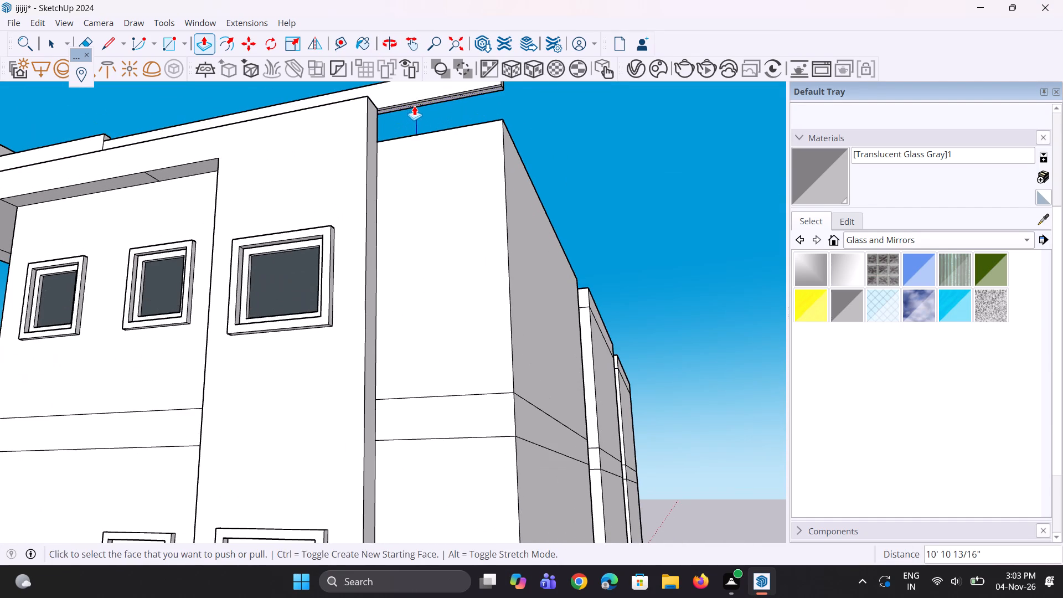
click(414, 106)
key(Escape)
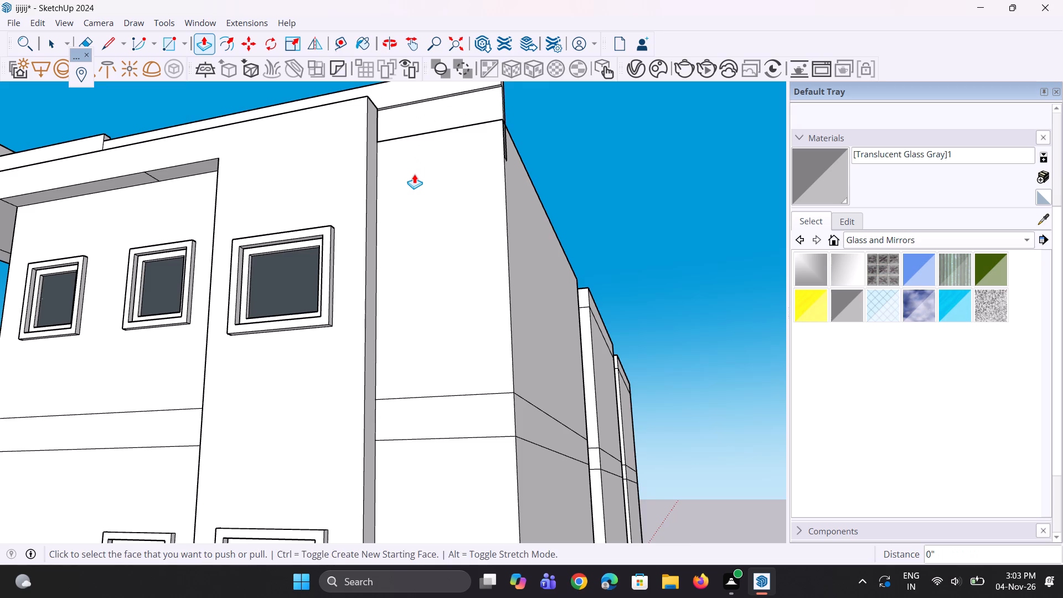
Erase the edge that runs lengthwise along the underside of the extended parapet.
middle_drag(416, 143, 344, 244)
scroll(372, 161, up, 9)
middle_drag(372, 179, 349, 124)
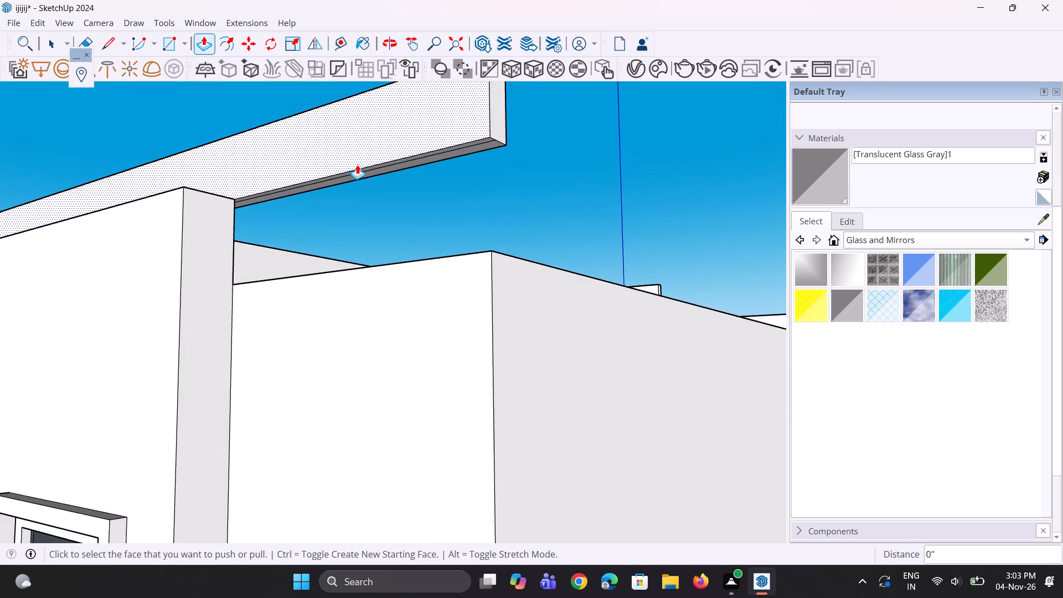
scroll(358, 167, up, 8)
key(e)
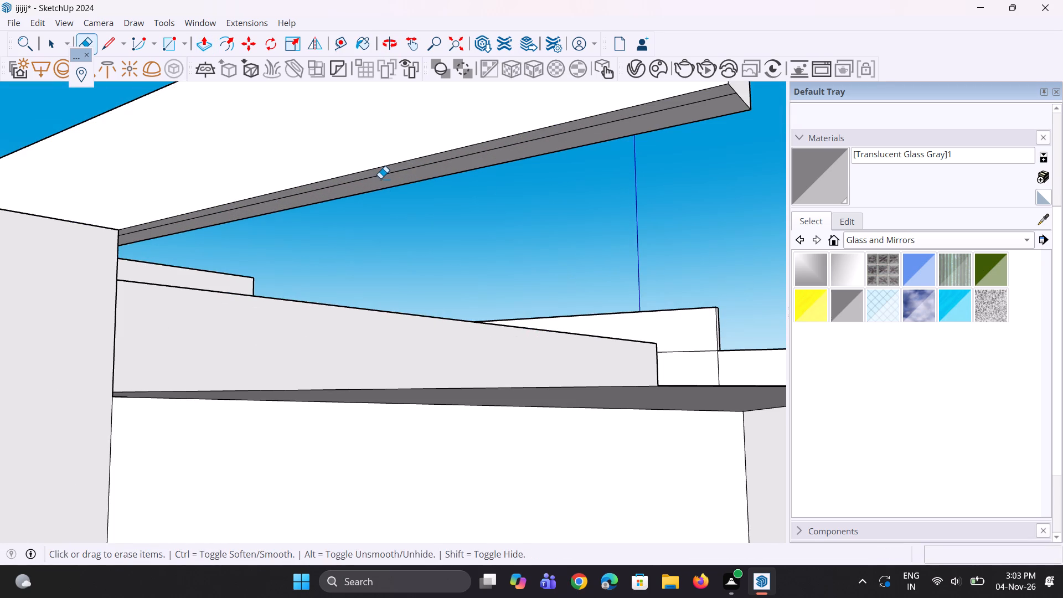
click(380, 178)
click(380, 178)
scroll(383, 180, up, 5)
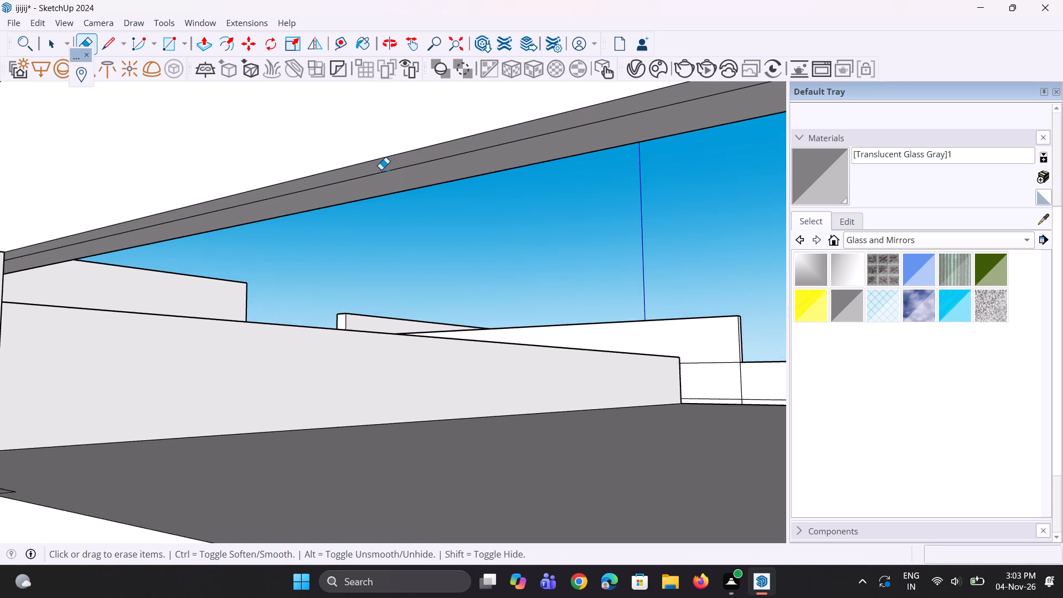
scroll(381, 169, up, 4)
drag(381, 169, 383, 185)
Pull the outer face of the extended side parapet outward by about 5 9/16".
scroll(276, 205, down, 2)
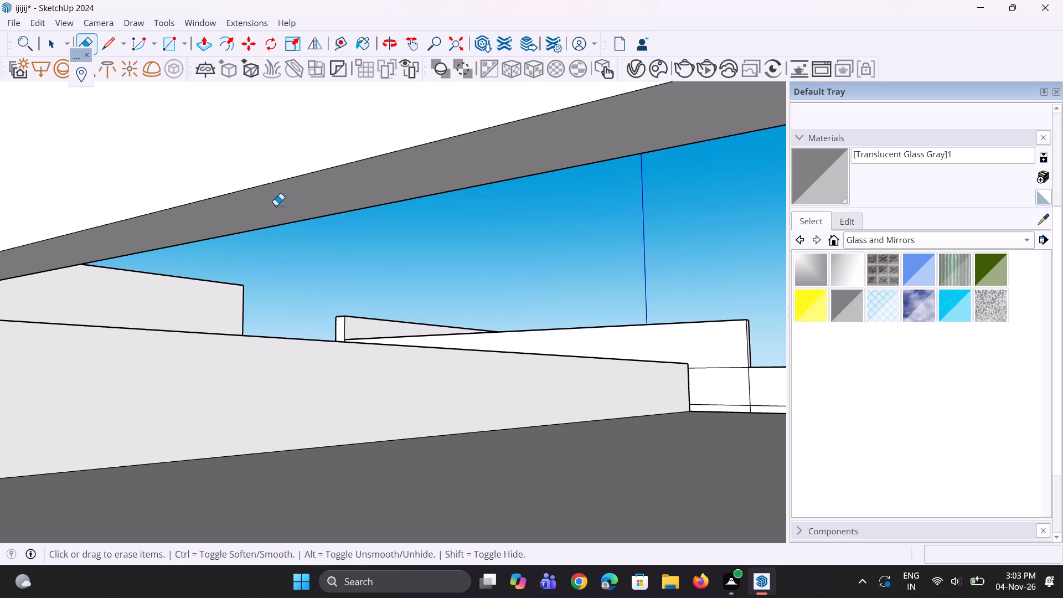
scroll(276, 205, down, 12)
middle_drag(293, 225, 294, 280)
scroll(293, 225, down, 1)
scroll(294, 280, down, 4)
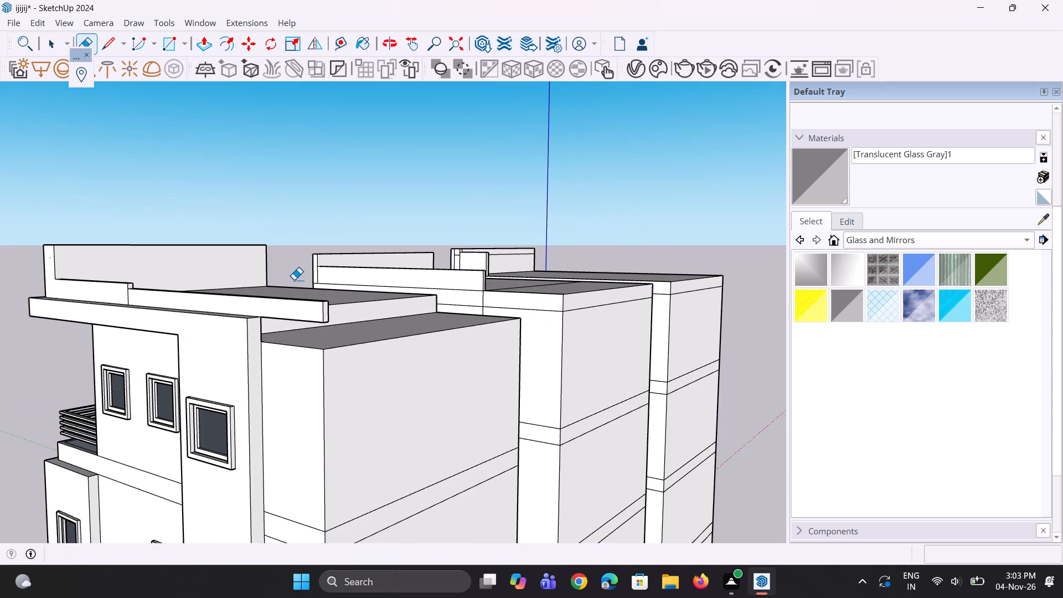
key(p)
scroll(278, 270, up, 4)
click(184, 314)
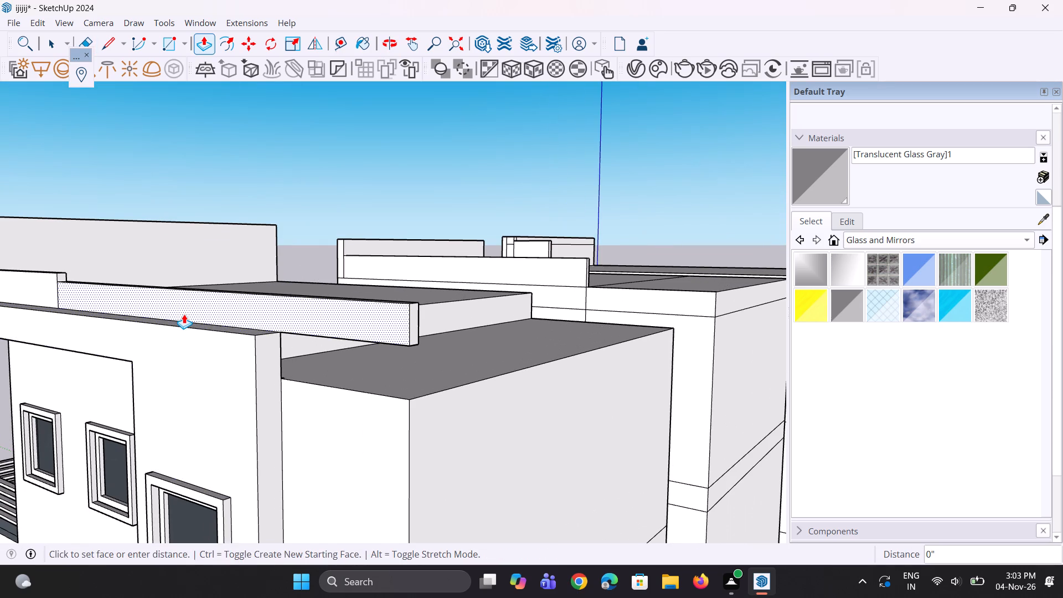
click(177, 319)
Pull the underside of the parapet extension down 82' to the building's base, forming a full-height vertical wall strip.
middle_drag(251, 333, 238, 240)
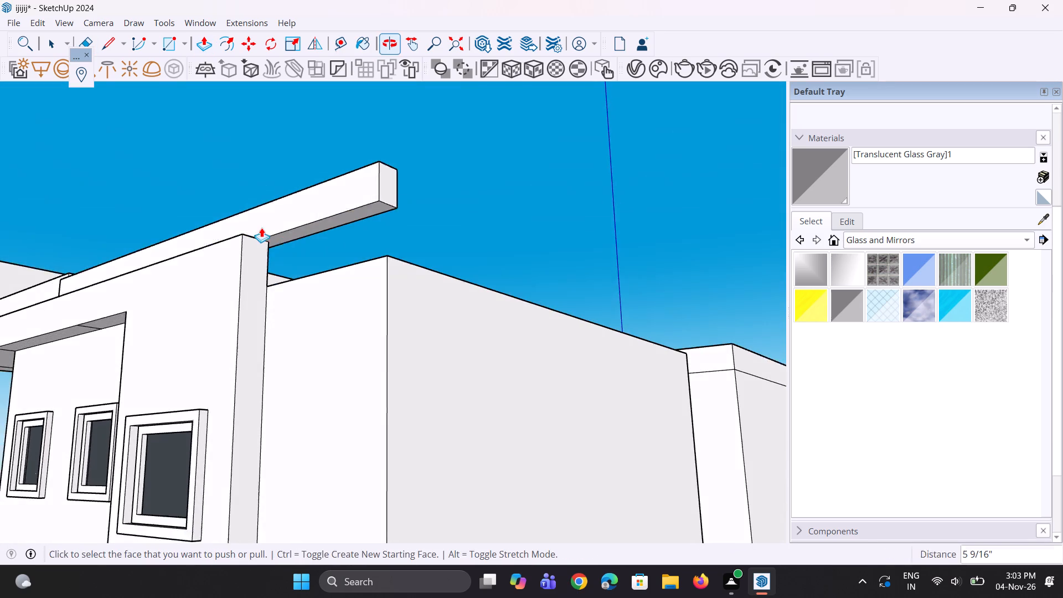
scroll(298, 239, up, 3)
click(301, 225)
scroll(282, 395, down, 8)
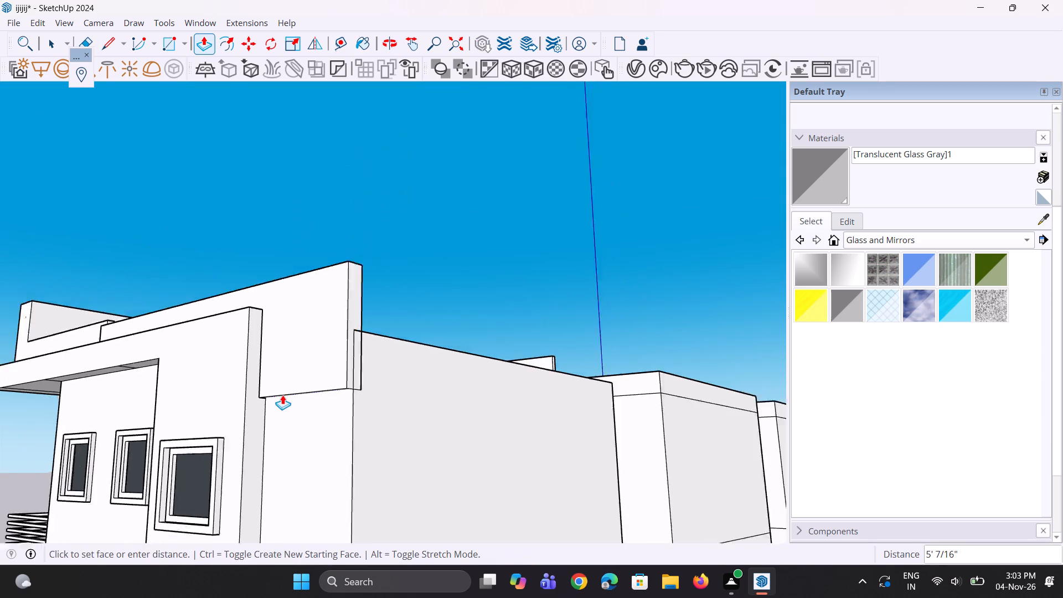
scroll(282, 395, down, 18)
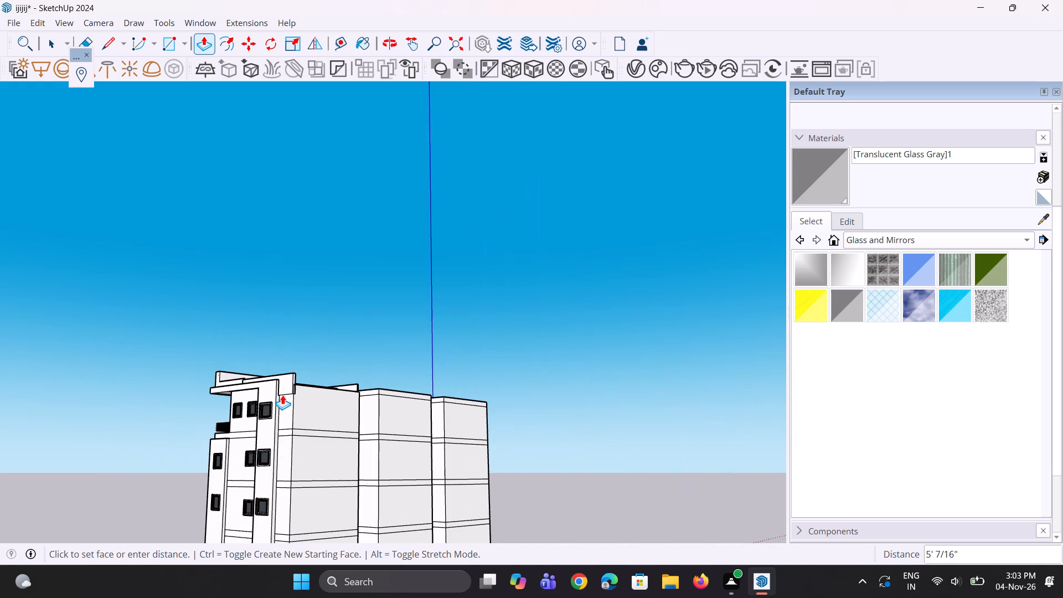
scroll(282, 395, down, 9)
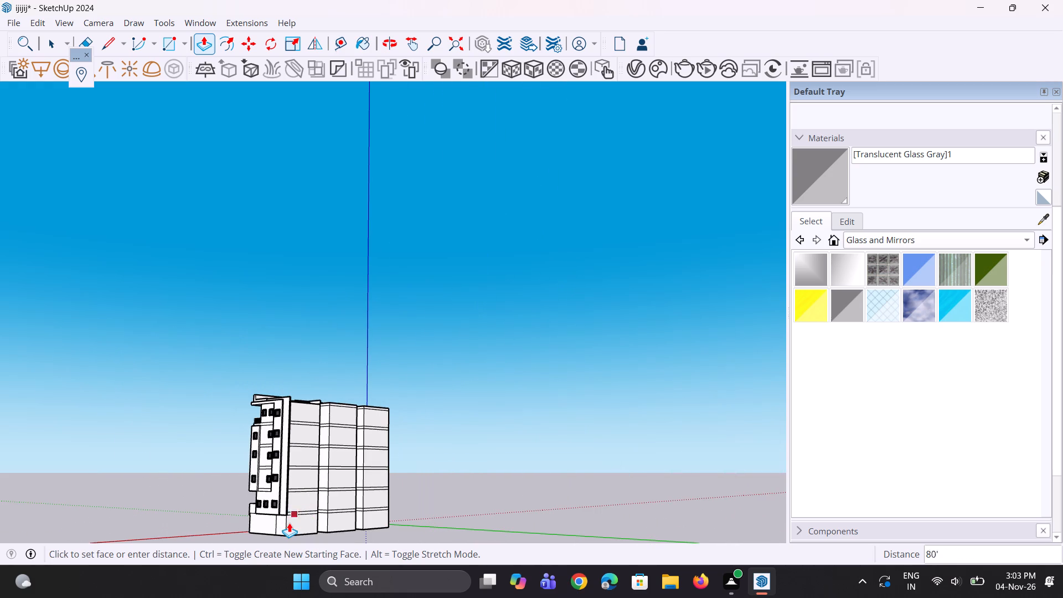
click(298, 515)
Pull the side wall face around the larger windows outward about 9 5/8" and repeat the distance on the new vertical strip.
scroll(276, 393, up, 8)
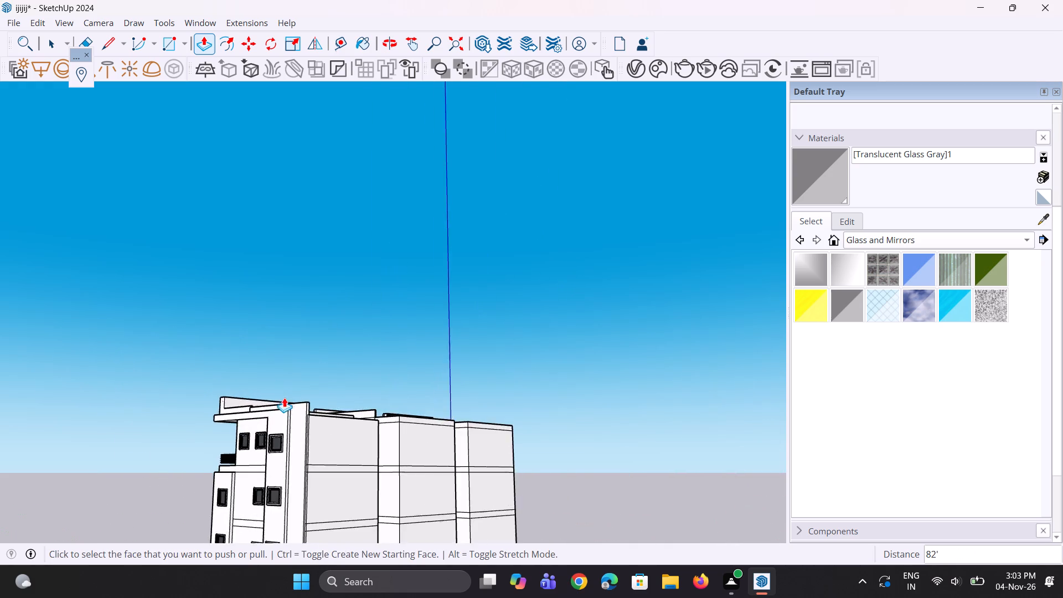
scroll(284, 398, up, 14)
click(264, 423)
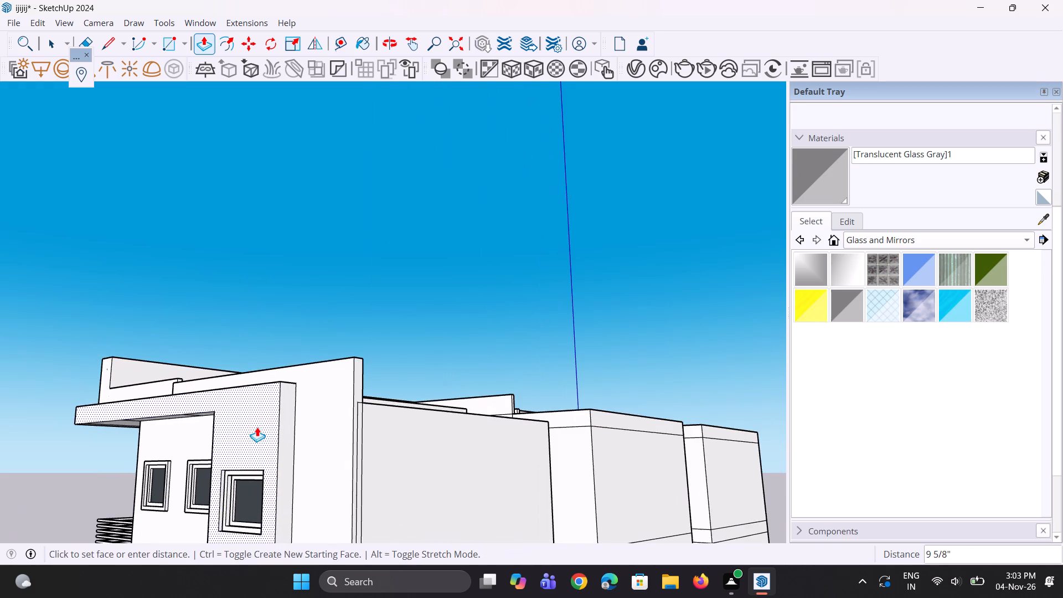
click(257, 427)
double_click(343, 405)
Erase the stray vertical edge beside the new strip where it meets the rear block, undoing any extra erasure.
scroll(322, 381, down, 4)
middle_drag(373, 422, 337, 470)
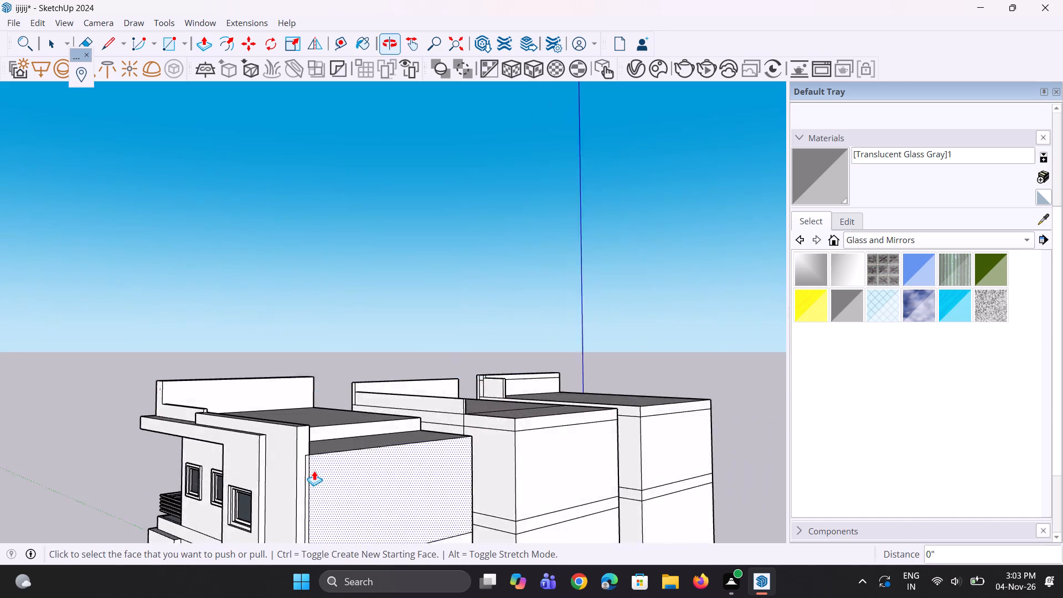
scroll(313, 471, up, 7)
scroll(290, 417, up, 2)
key(e)
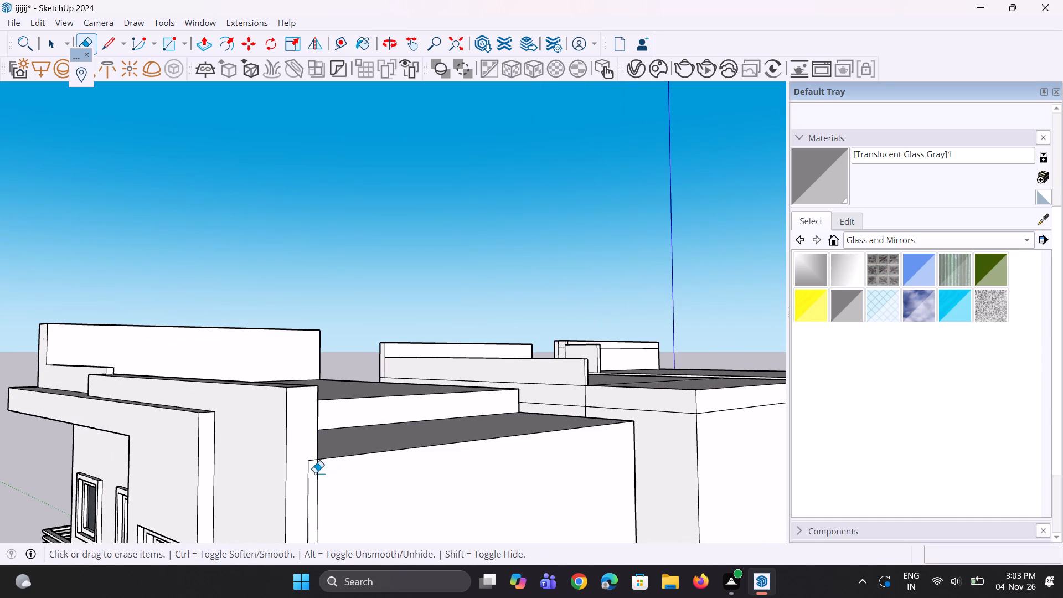
drag(310, 478, 312, 467)
drag(312, 463, 313, 476)
scroll(311, 414, down, 1)
drag(306, 464, 313, 476)
drag(316, 453, 317, 461)
key(ctrl+z)
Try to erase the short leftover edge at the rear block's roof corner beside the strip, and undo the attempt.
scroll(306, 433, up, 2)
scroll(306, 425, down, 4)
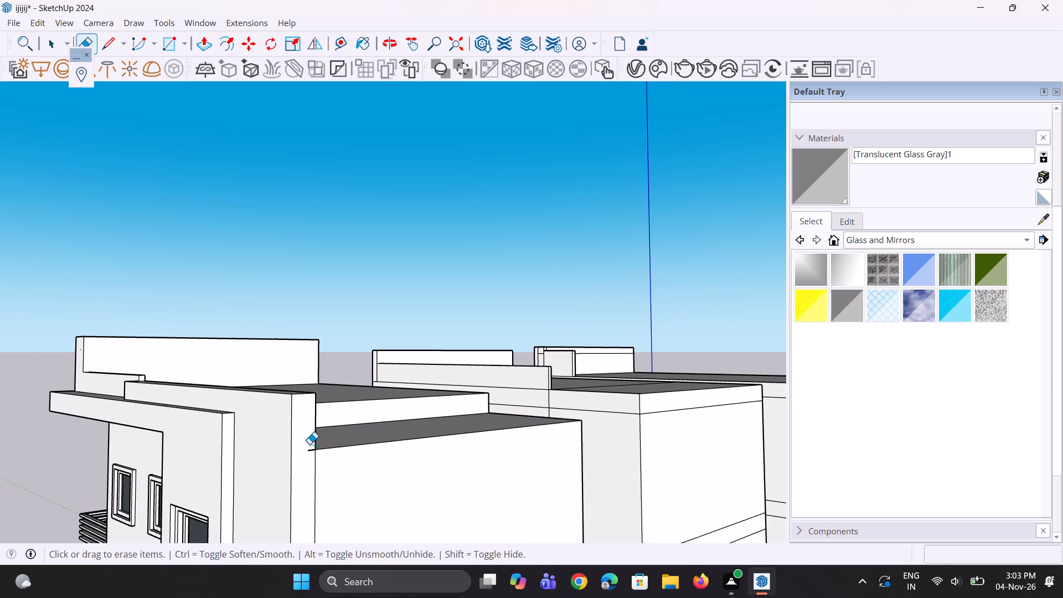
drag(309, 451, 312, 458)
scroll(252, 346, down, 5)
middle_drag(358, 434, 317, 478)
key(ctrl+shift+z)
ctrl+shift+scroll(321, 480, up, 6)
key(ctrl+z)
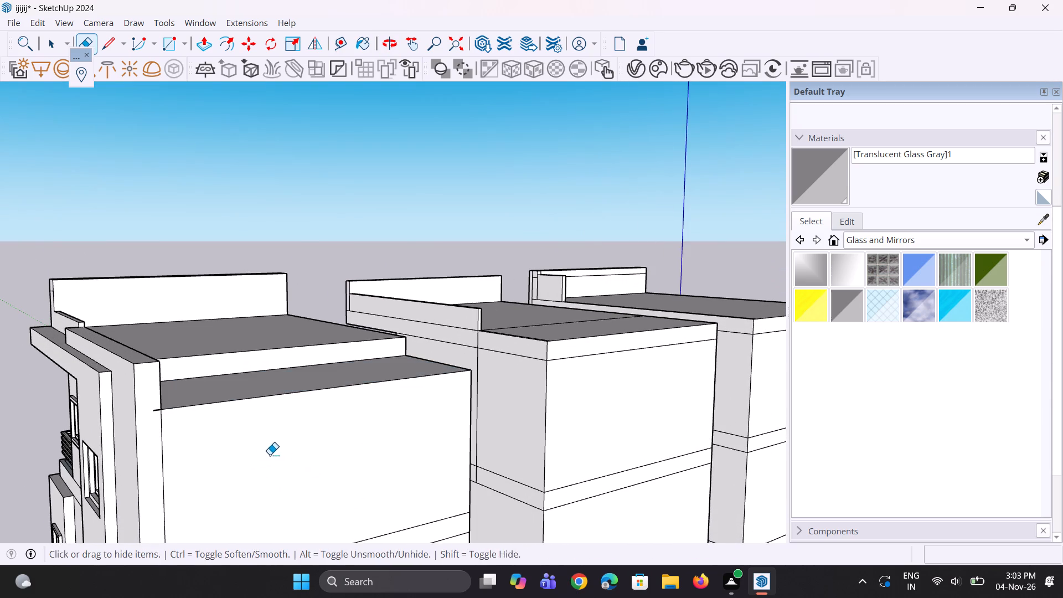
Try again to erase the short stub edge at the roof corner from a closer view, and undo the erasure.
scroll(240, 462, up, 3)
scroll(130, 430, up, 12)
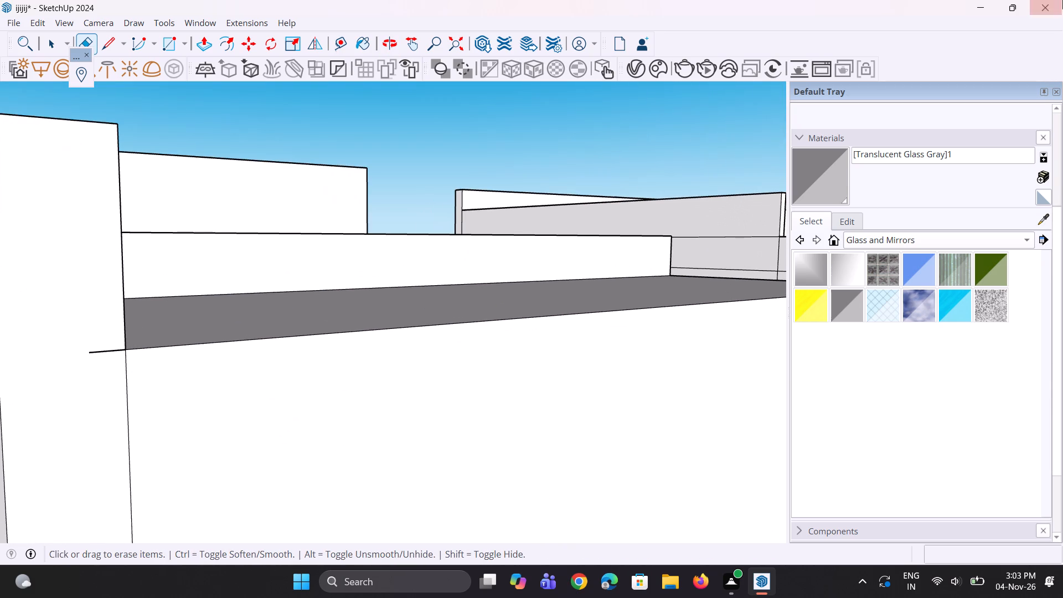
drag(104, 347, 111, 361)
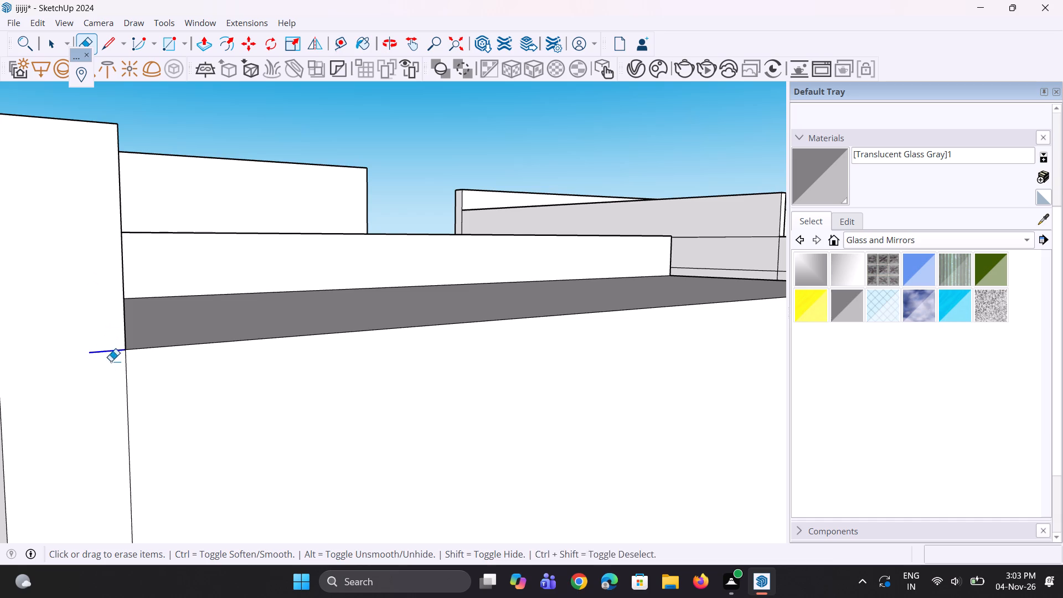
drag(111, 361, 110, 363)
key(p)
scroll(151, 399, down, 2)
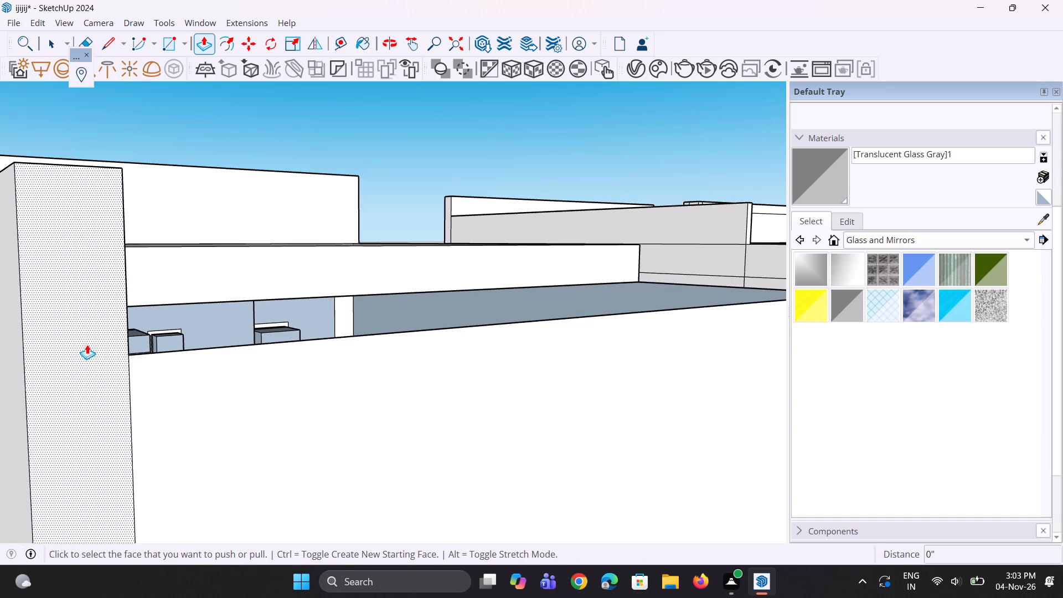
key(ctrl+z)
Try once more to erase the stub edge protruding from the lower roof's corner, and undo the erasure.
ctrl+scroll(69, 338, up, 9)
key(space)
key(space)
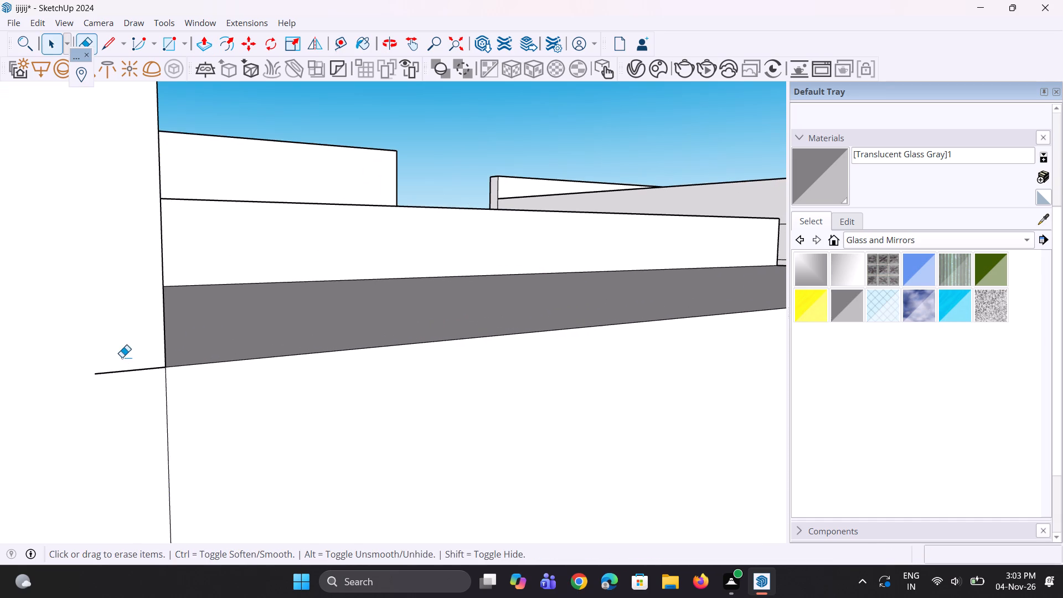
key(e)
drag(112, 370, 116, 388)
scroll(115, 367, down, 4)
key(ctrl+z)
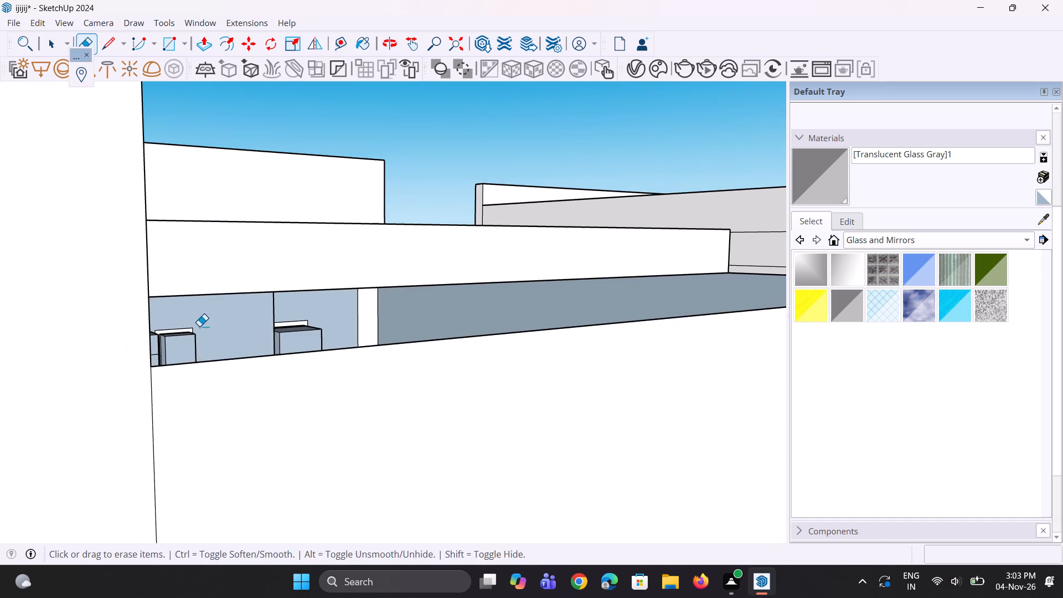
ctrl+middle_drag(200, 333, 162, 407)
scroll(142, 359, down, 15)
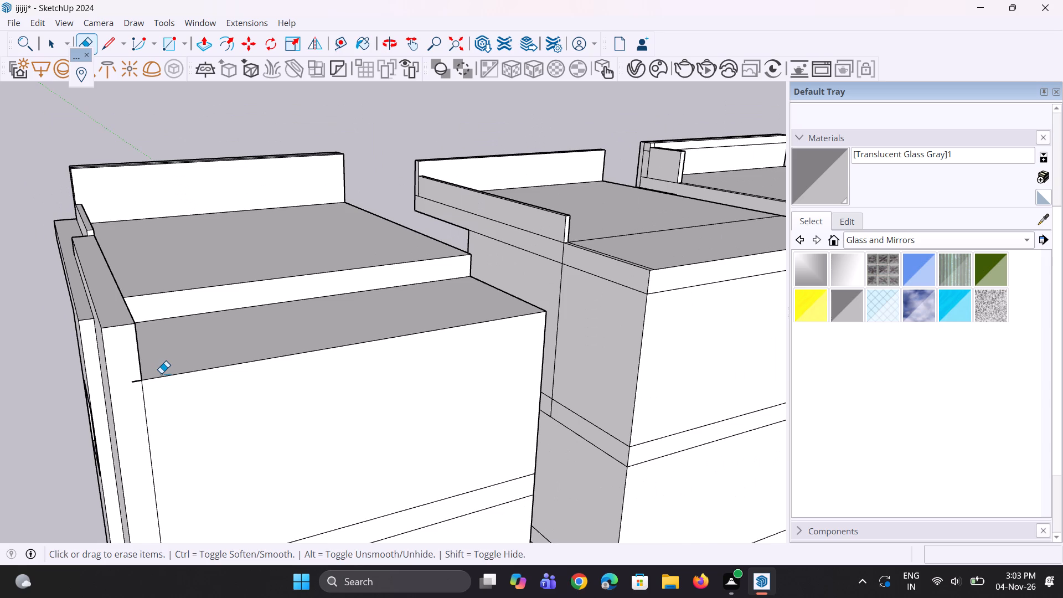
Push the end building's top three storey faces and the floor bands between them inward by the same depth.
key(p)
scroll(251, 439, up, 3)
click(244, 439)
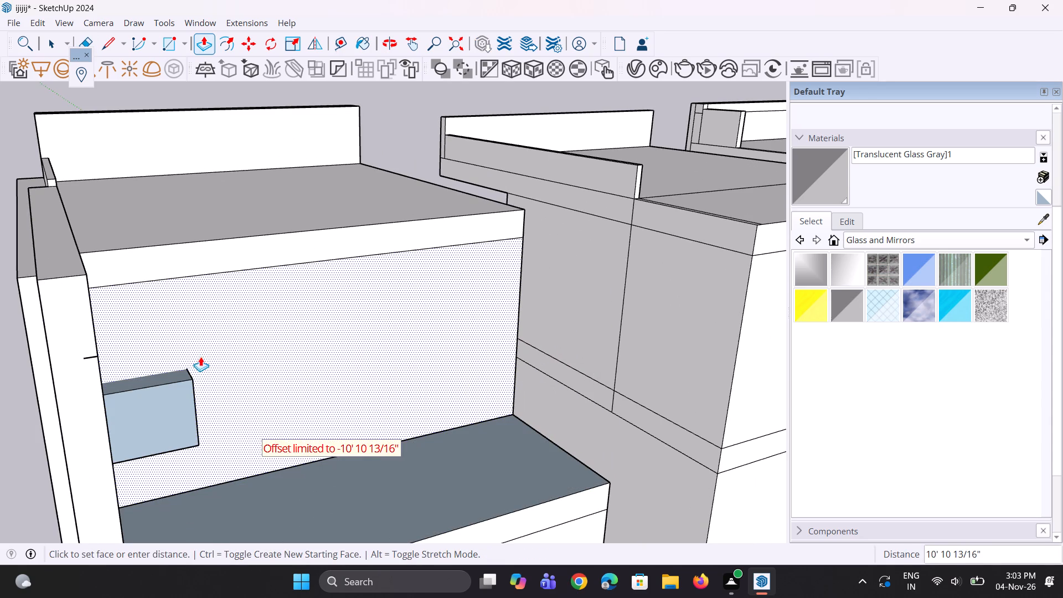
click(207, 388)
scroll(0, 199, down, 5)
scroll(246, 467, up, 4)
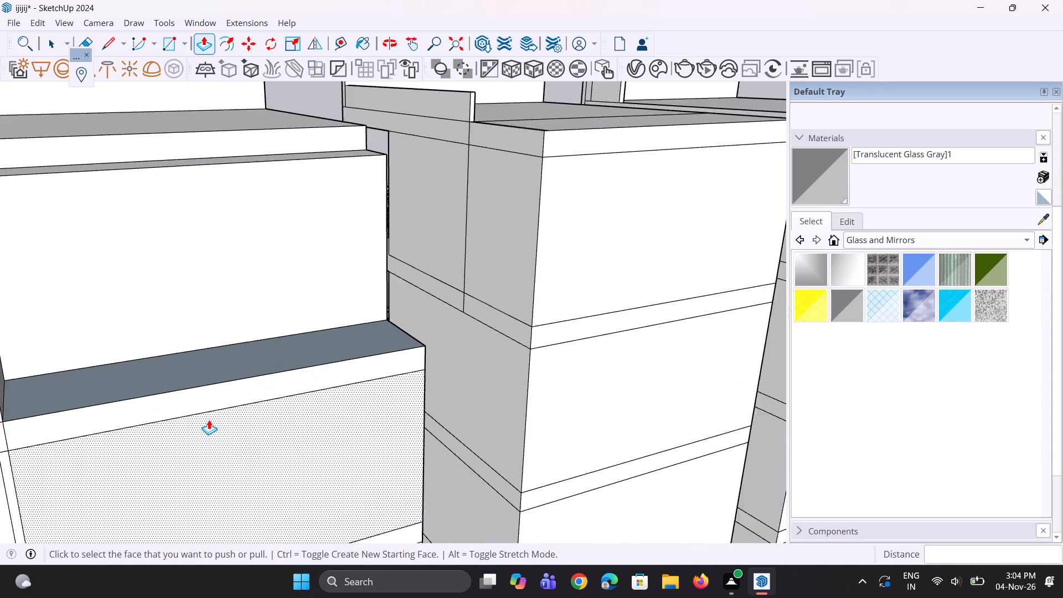
double_click(199, 396)
double_click(206, 440)
scroll(189, 267, down, 9)
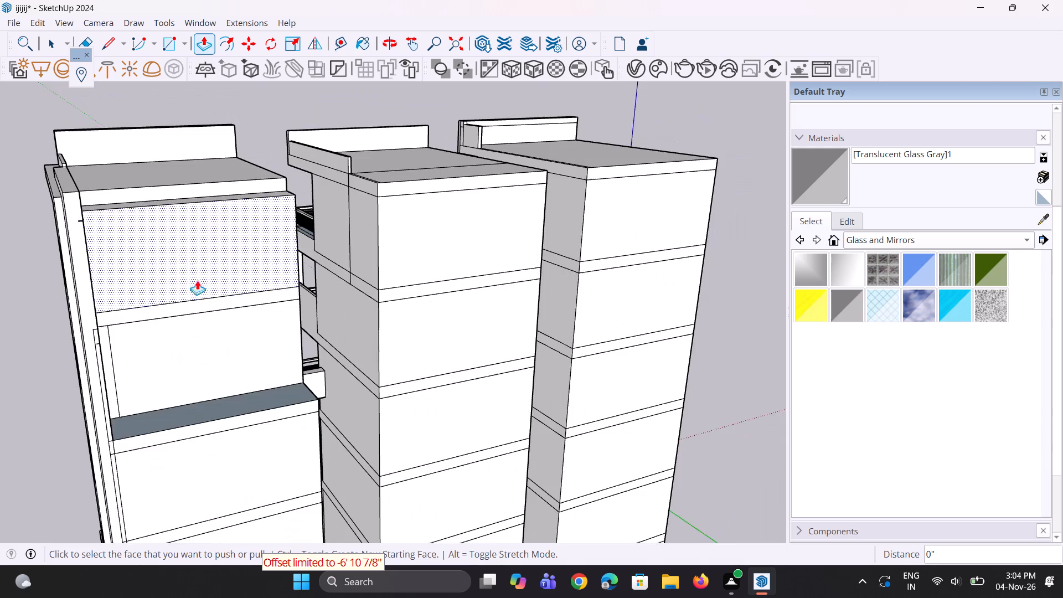
scroll(225, 450, up, 4)
scroll(188, 424, up, 4)
double_click(202, 375)
double_click(204, 430)
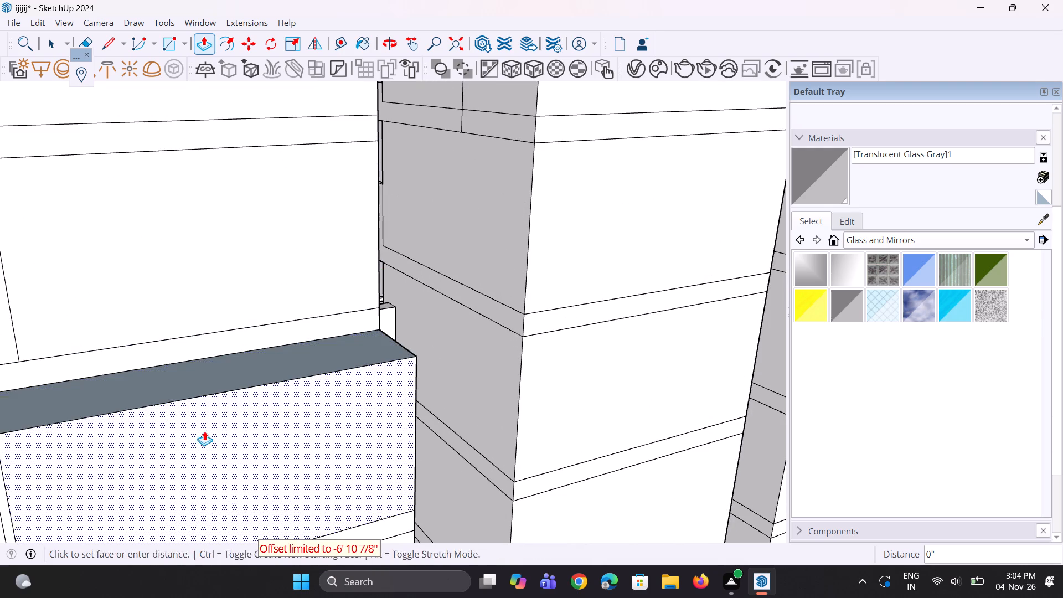
Repeat the same inward push on the next two storey faces and their floor bands, down to the ground-floor block.
scroll(157, 213, down, 10)
scroll(260, 439, up, 4)
scroll(160, 321, up, 3)
double_click(160, 316)
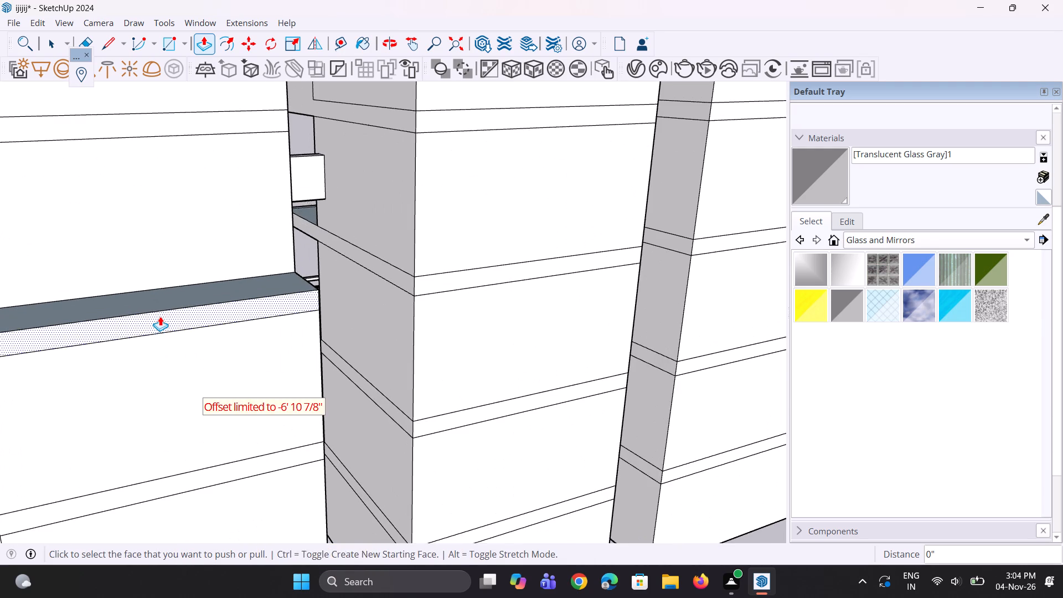
double_click(168, 393)
scroll(137, 280, down, 11)
scroll(168, 383, up, 6)
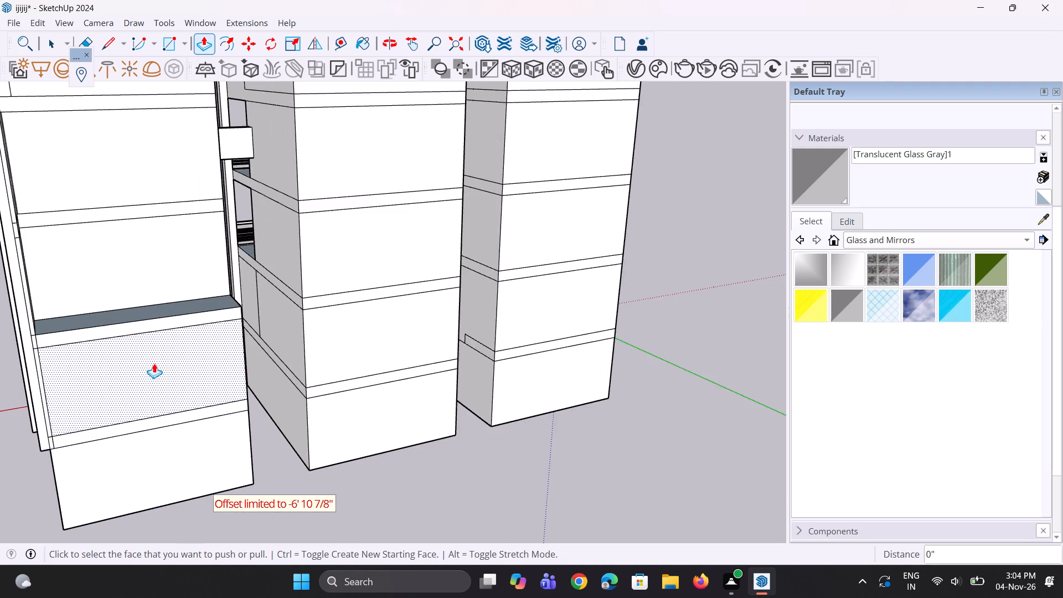
scroll(154, 363, up, 3)
double_click(160, 314)
double_click(166, 344)
scroll(184, 394, down, 5)
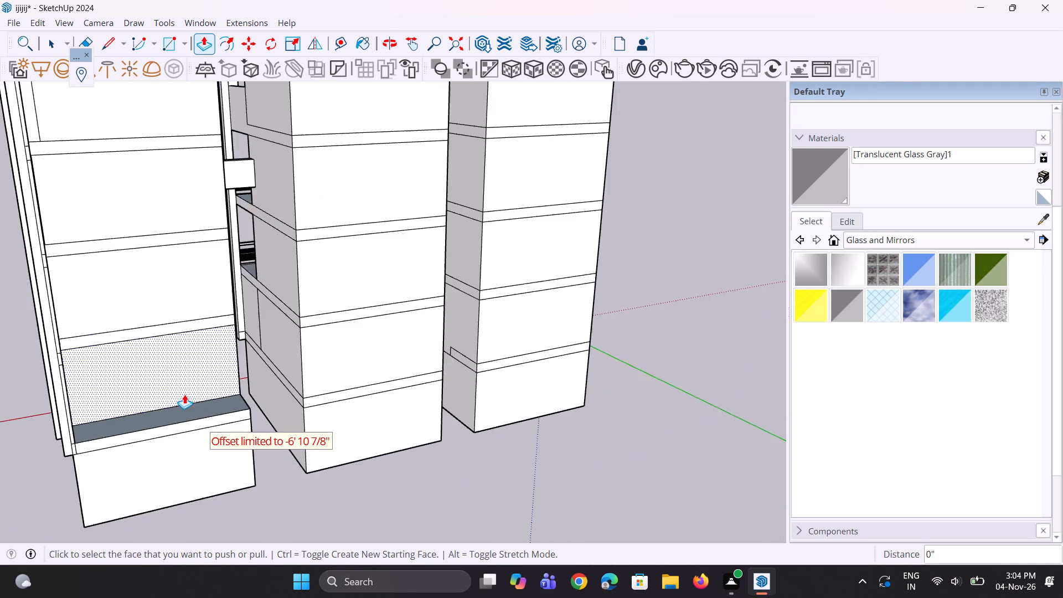
scroll(78, 474, up, 4)
double_click(103, 429)
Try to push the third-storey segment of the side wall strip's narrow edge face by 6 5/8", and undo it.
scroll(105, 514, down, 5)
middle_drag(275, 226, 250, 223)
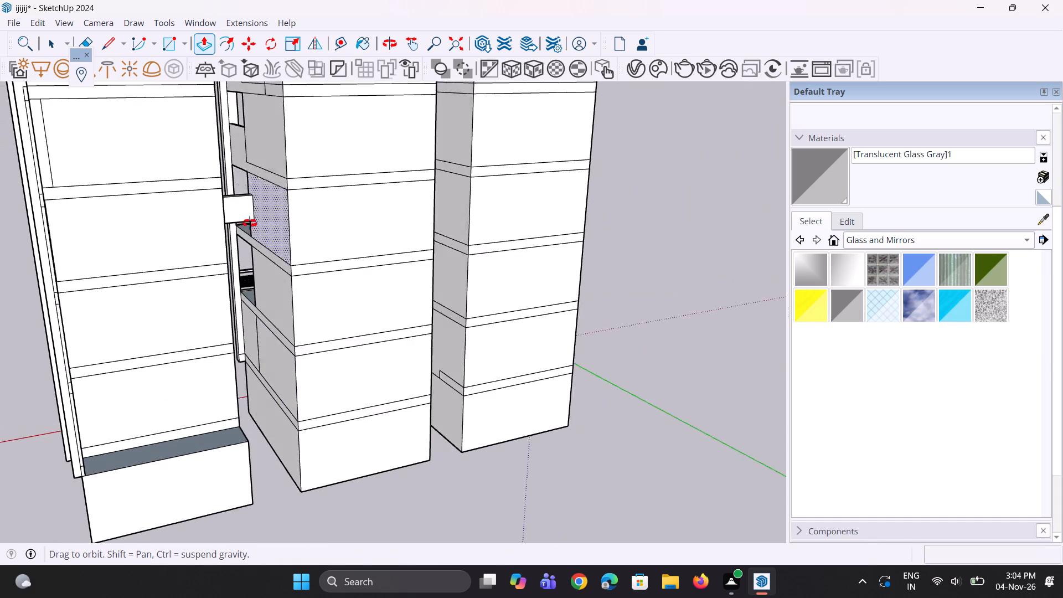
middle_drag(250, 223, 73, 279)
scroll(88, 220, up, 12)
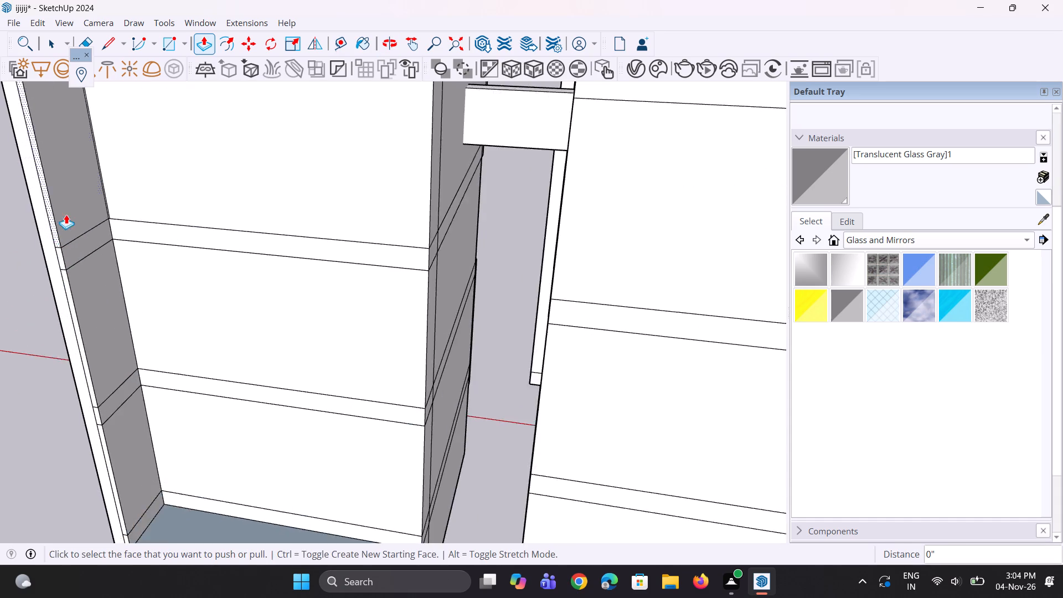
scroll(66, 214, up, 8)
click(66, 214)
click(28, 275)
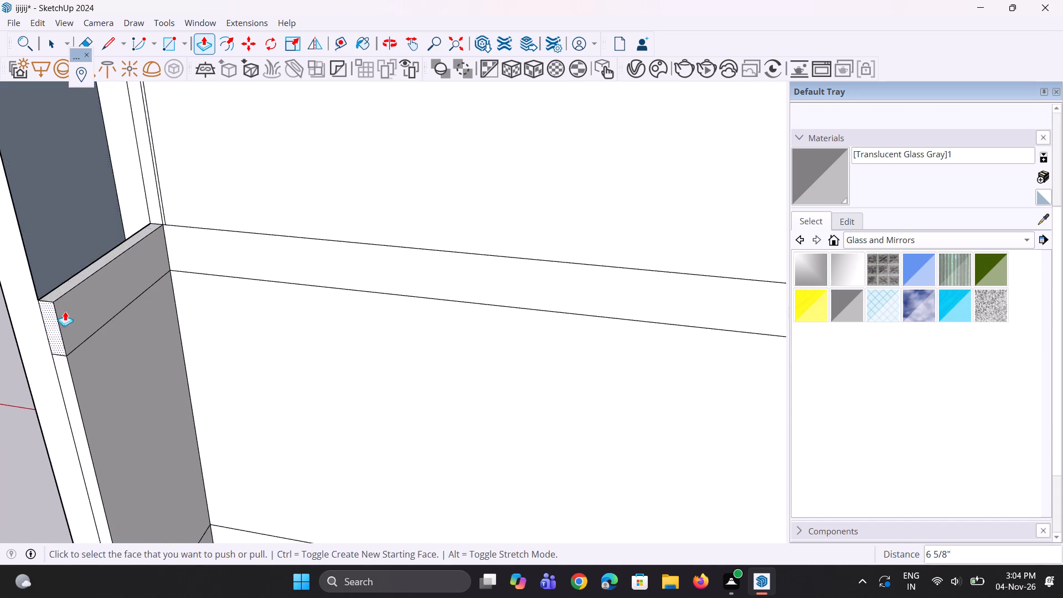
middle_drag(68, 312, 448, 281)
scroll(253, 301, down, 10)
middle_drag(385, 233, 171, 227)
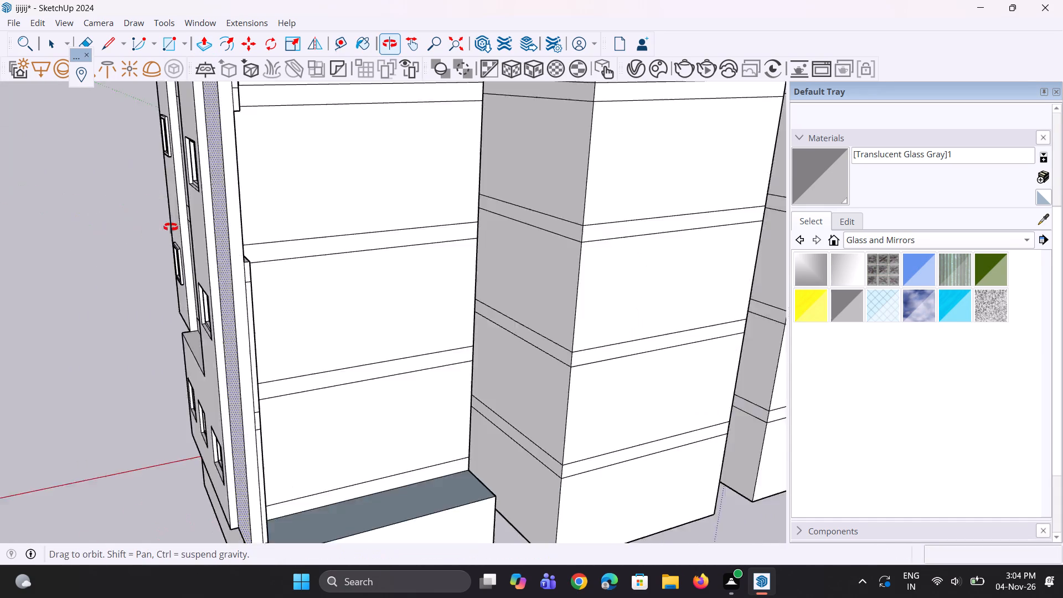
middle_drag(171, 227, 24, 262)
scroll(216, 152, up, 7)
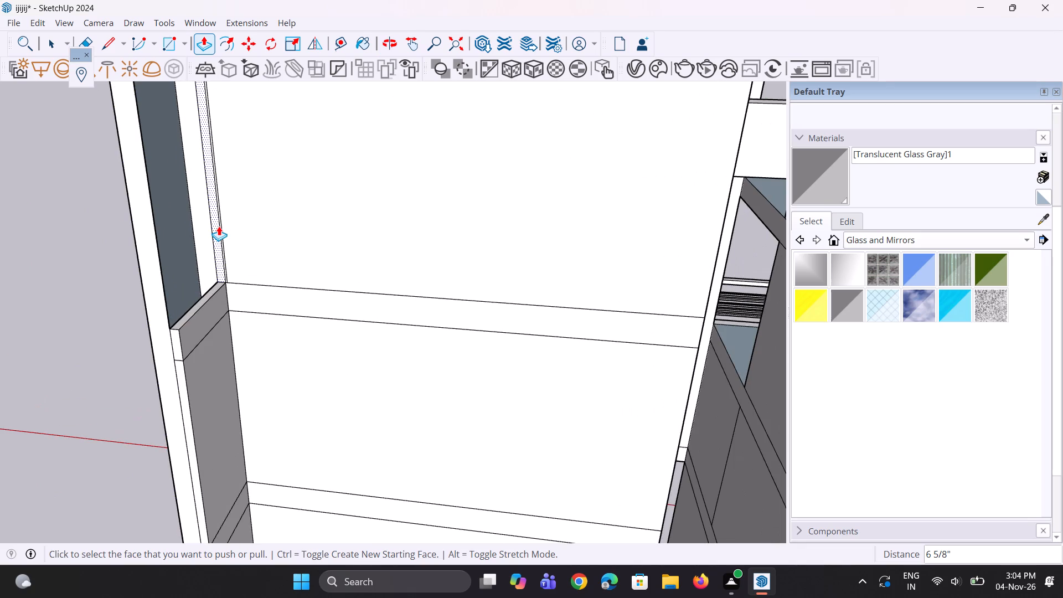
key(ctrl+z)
Erase the floor-band and strip lines on the side wall strip's edge and inner face between the third and fourth storeys from the top.
scroll(157, 301, up, 7)
key(e)
click(171, 302)
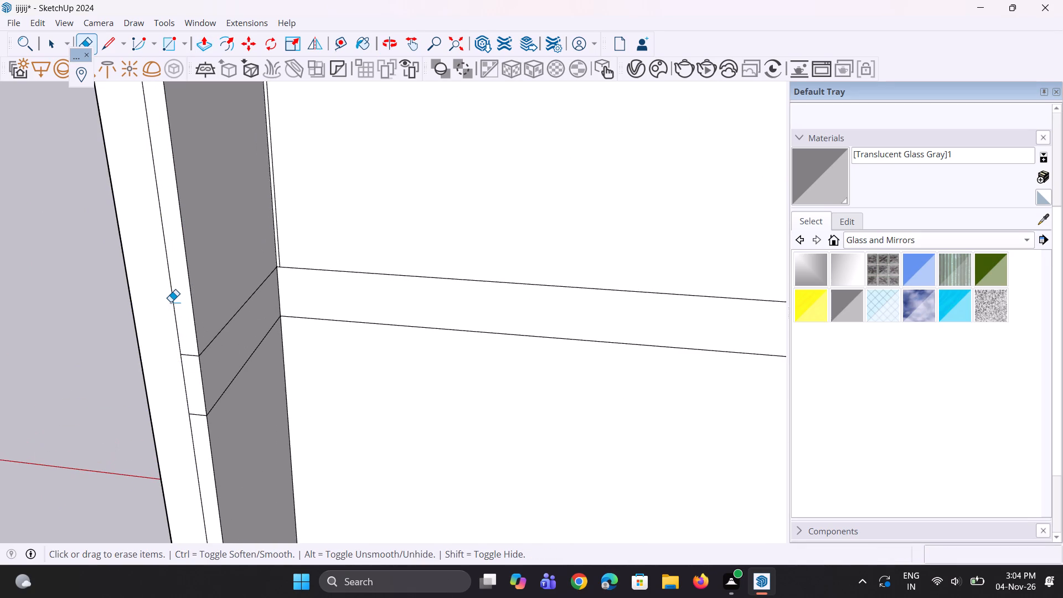
drag(183, 330, 184, 368)
drag(185, 372, 198, 424)
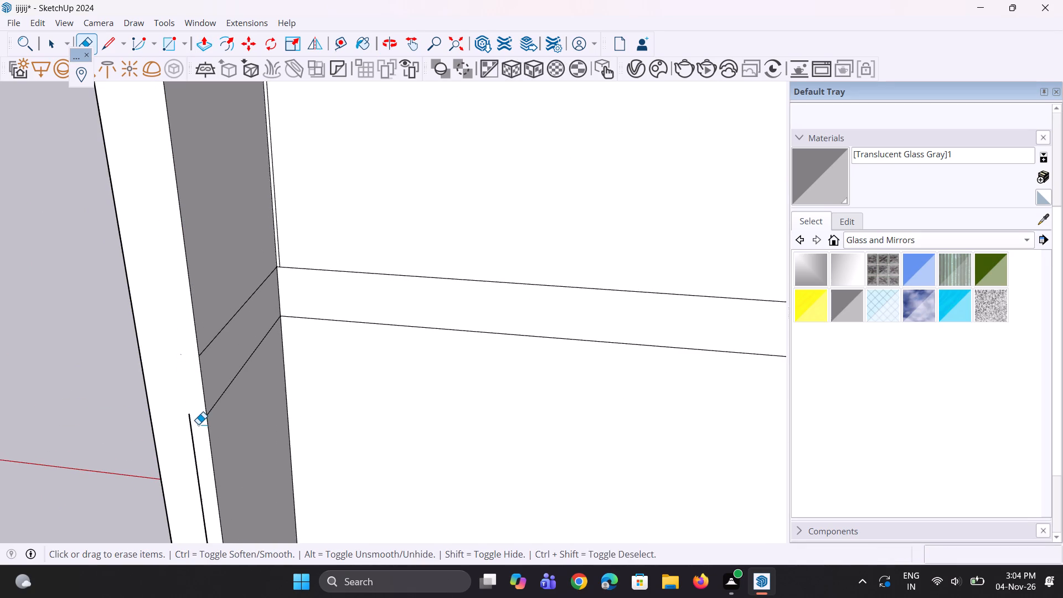
drag(205, 326, 224, 383)
drag(224, 383, 221, 434)
drag(179, 432, 194, 437)
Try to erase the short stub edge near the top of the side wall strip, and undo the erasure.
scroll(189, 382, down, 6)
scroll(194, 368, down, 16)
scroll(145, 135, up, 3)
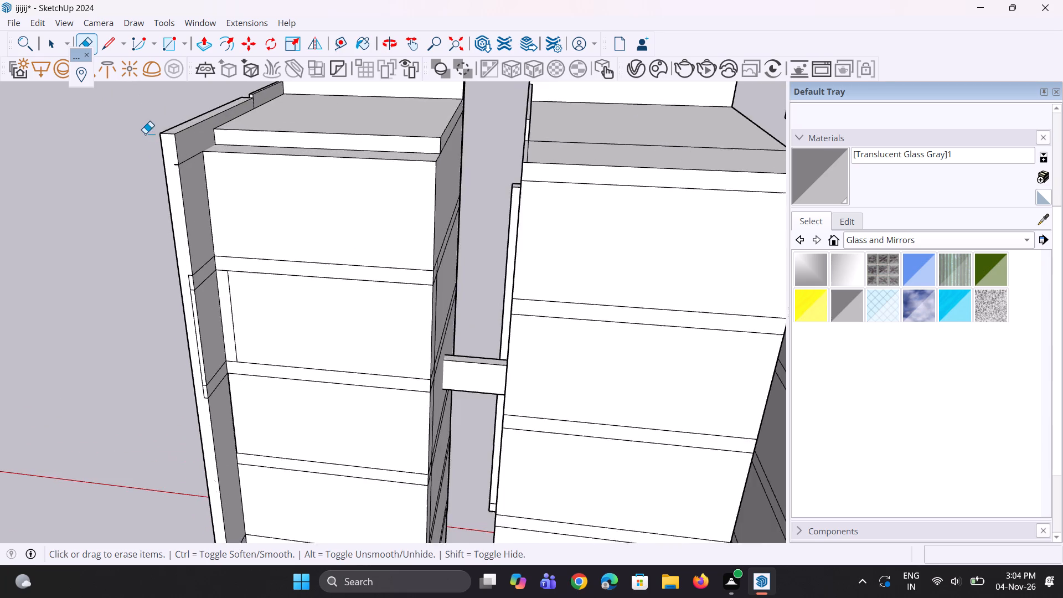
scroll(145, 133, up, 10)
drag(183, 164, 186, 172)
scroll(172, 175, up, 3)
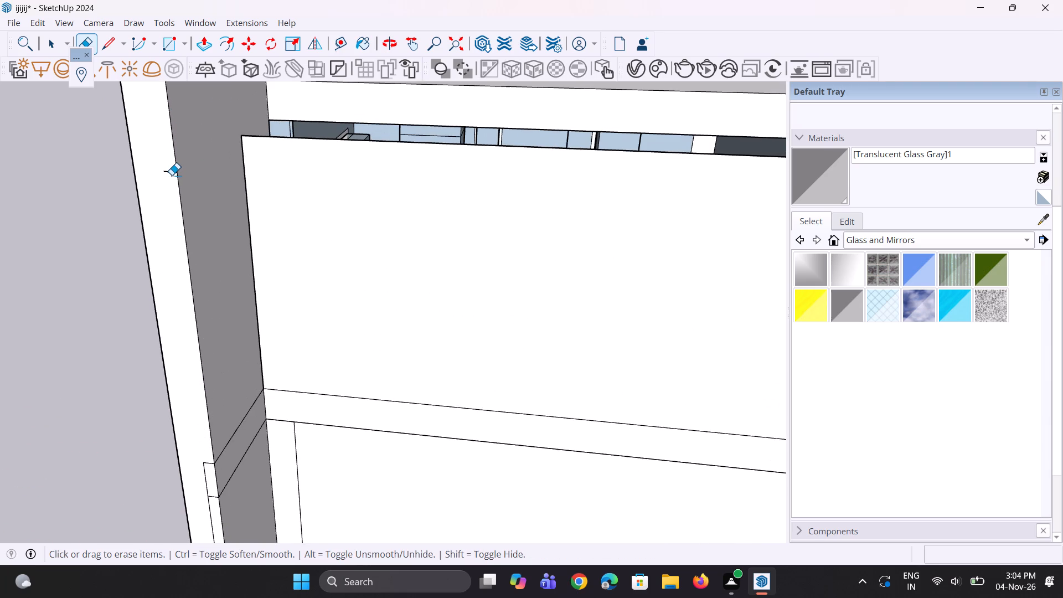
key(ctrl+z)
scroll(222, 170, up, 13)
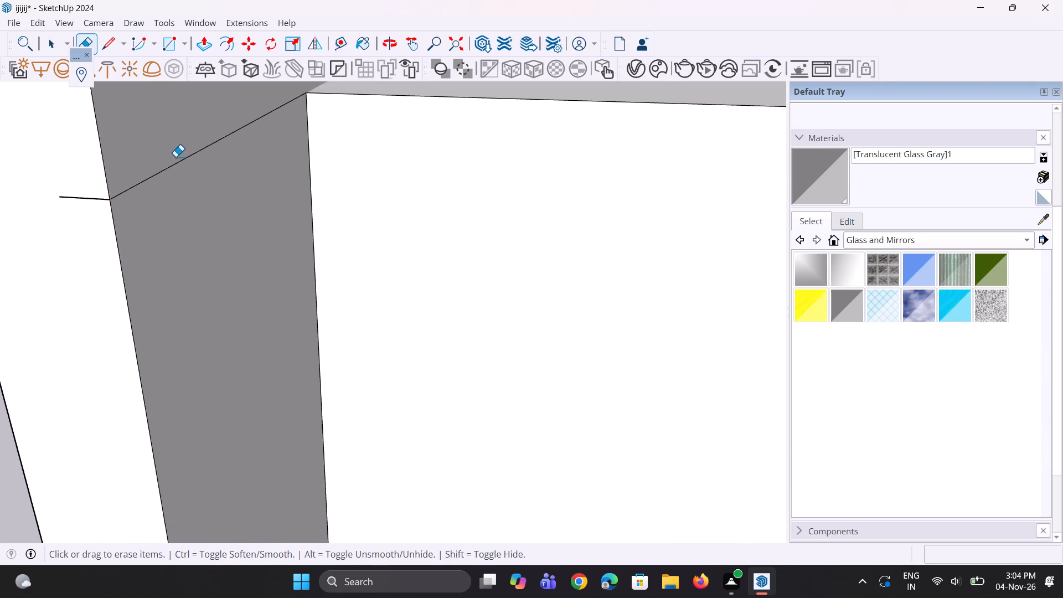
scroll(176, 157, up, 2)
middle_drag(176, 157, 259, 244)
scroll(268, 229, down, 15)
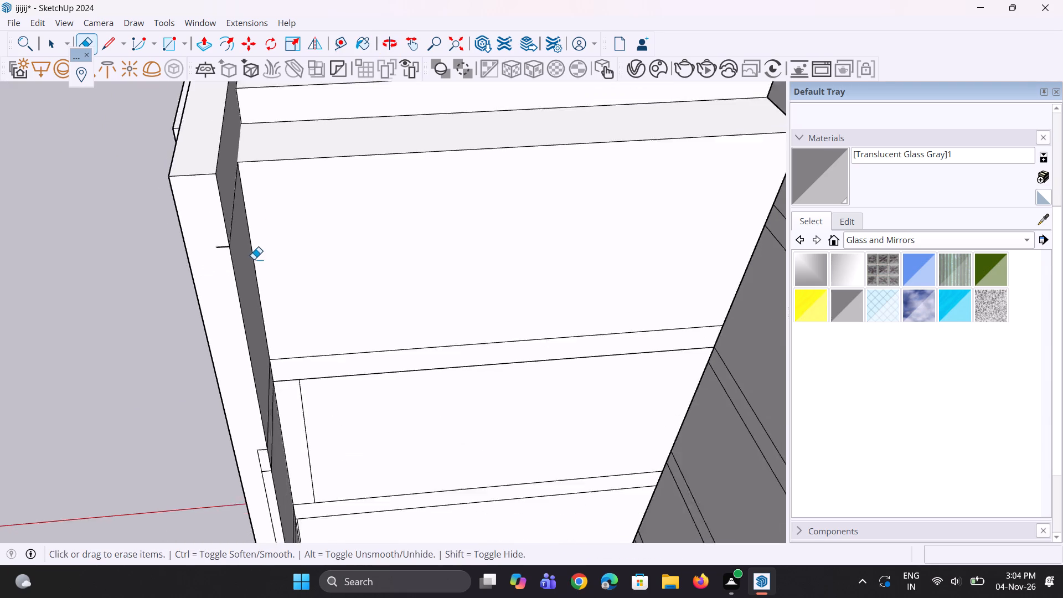
Erase the leftover band and strip lines on the side wall strip's edge and inner face between the top two storeys.
scroll(254, 259, down, 2)
middle_drag(239, 193, 201, 93)
scroll(238, 194, up, 3)
scroll(220, 327, up, 5)
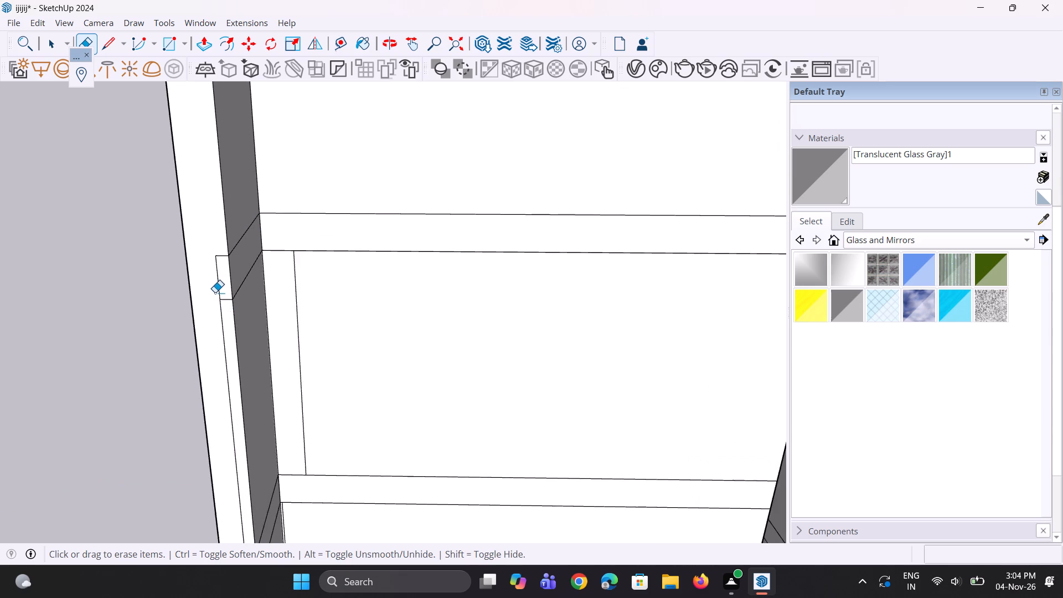
scroll(215, 292, up, 2)
drag(218, 241, 223, 255)
drag(223, 266, 227, 303)
drag(242, 226, 245, 237)
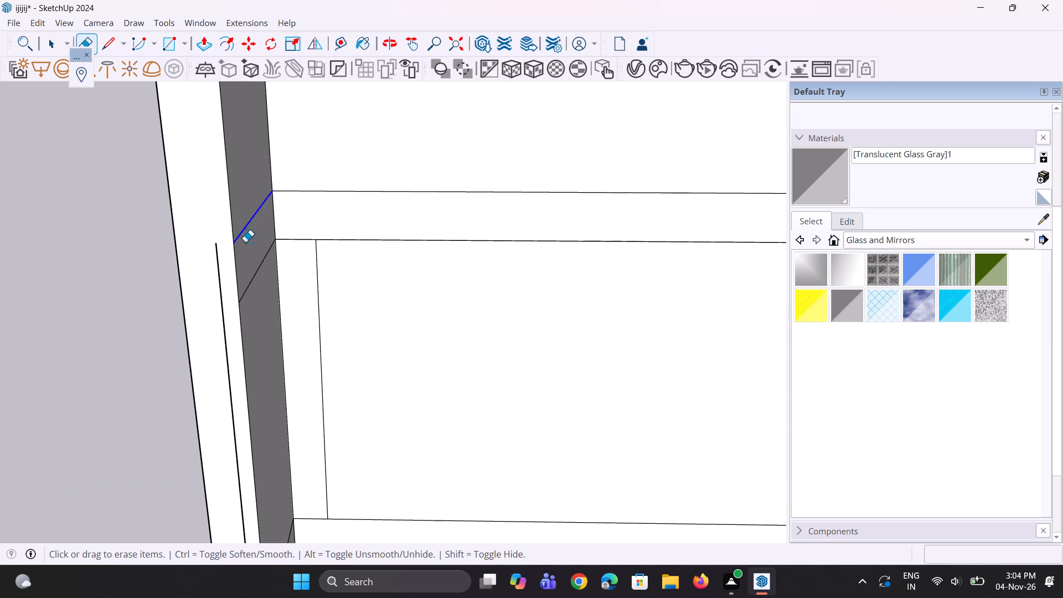
drag(251, 261, 258, 290)
drag(209, 301, 223, 302)
scroll(188, 195, down, 2)
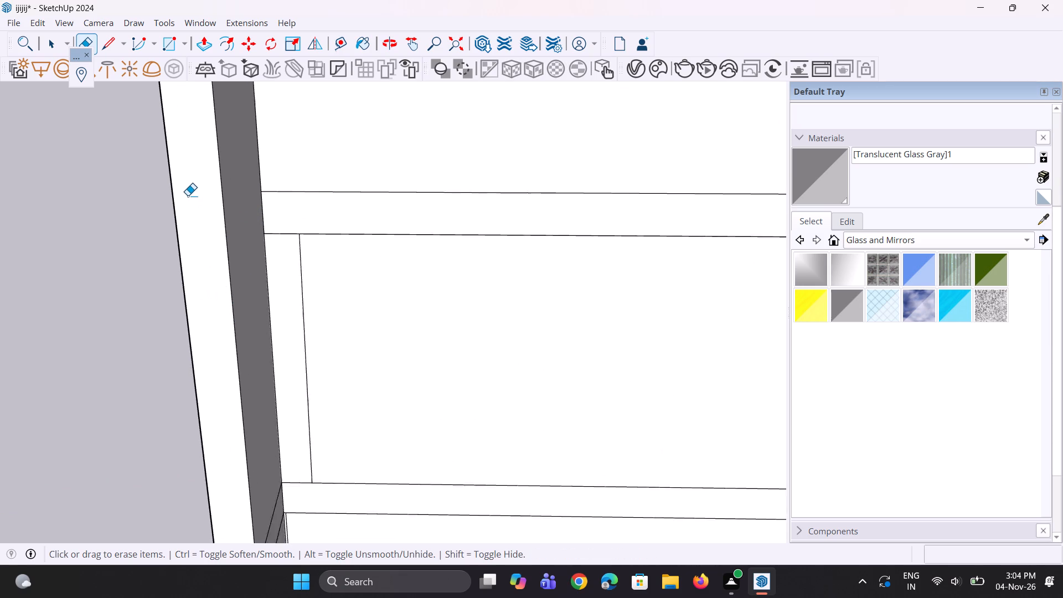
Erase the remaining band outline on the side wall strip's edge and inner face between the second and third storeys from the top.
scroll(188, 195, down, 14)
scroll(207, 409, up, 6)
scroll(220, 287, up, 5)
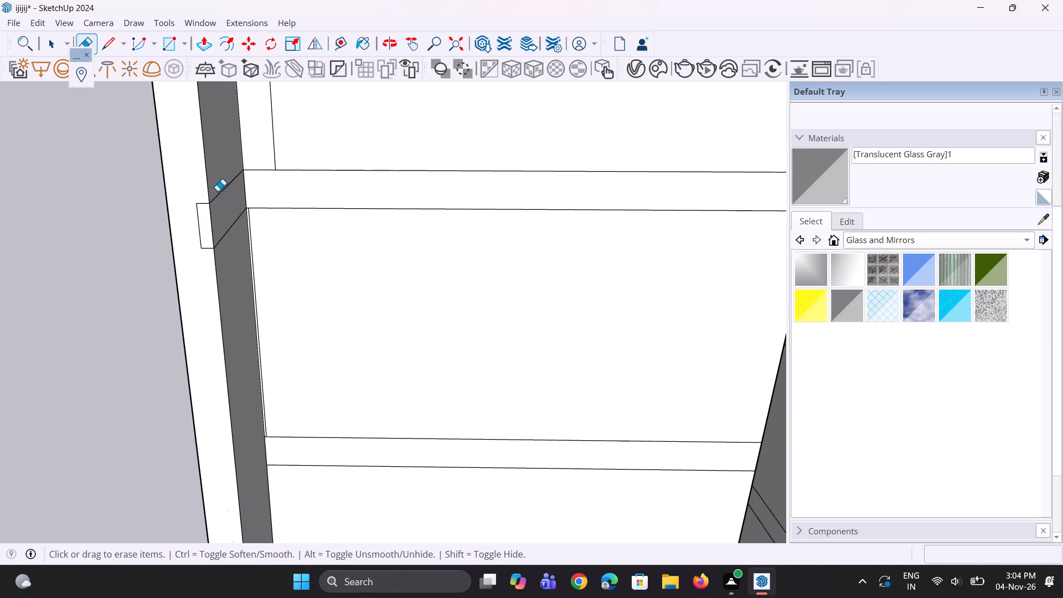
drag(218, 191, 223, 210)
drag(223, 210, 234, 245)
drag(210, 245, 211, 255)
drag(199, 235, 199, 236)
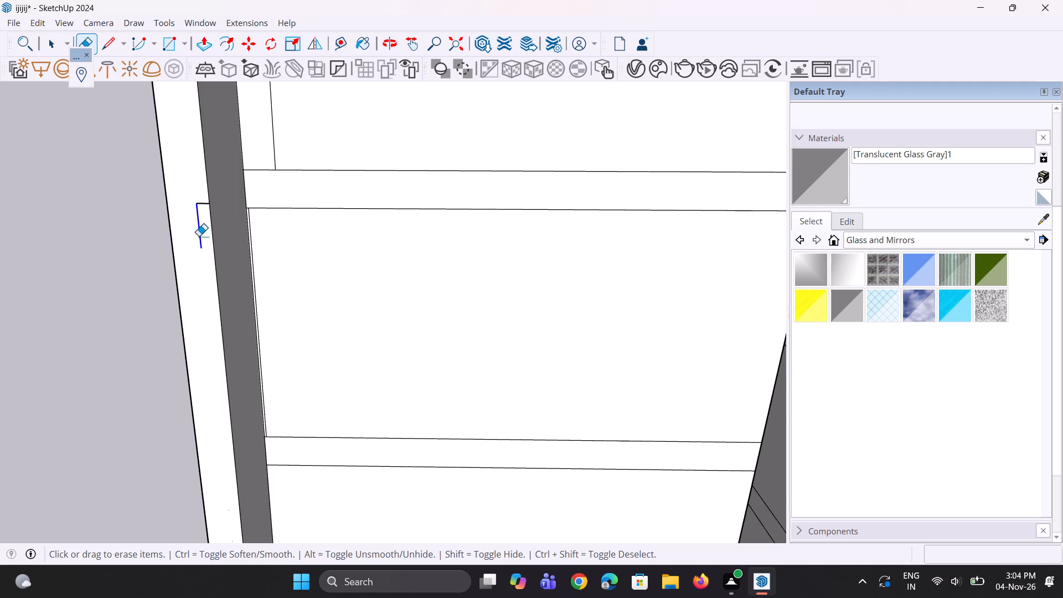
drag(199, 236, 198, 243)
drag(200, 201, 203, 212)
Erase the band and strip lines on the side wall strip's edge and inner face between the fourth and fifth storeys from the top.
scroll(198, 205, down, 14)
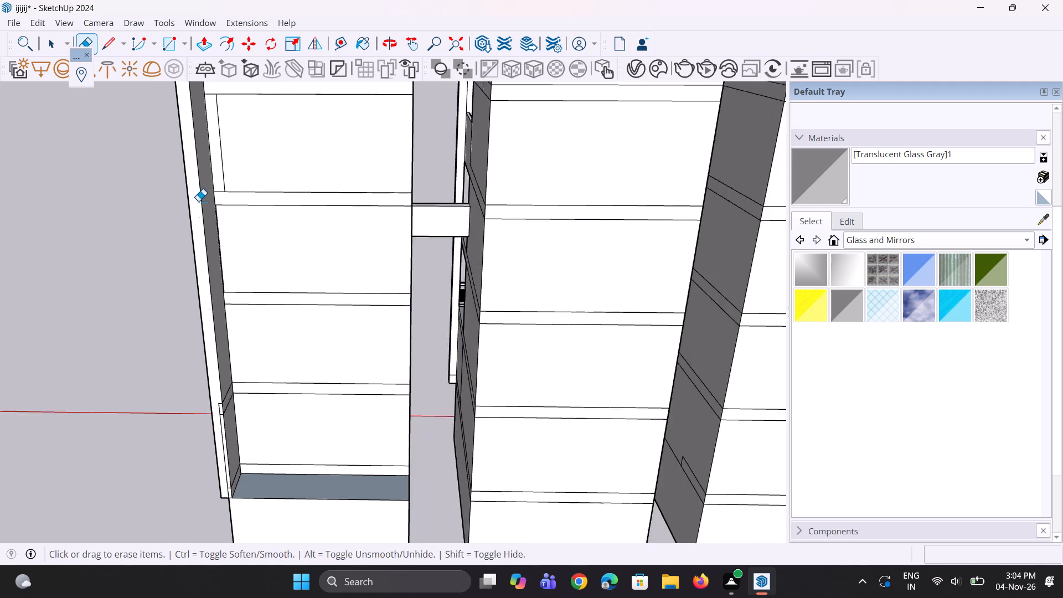
scroll(198, 201, down, 4)
scroll(179, 410, up, 20)
scroll(179, 410, up, 2)
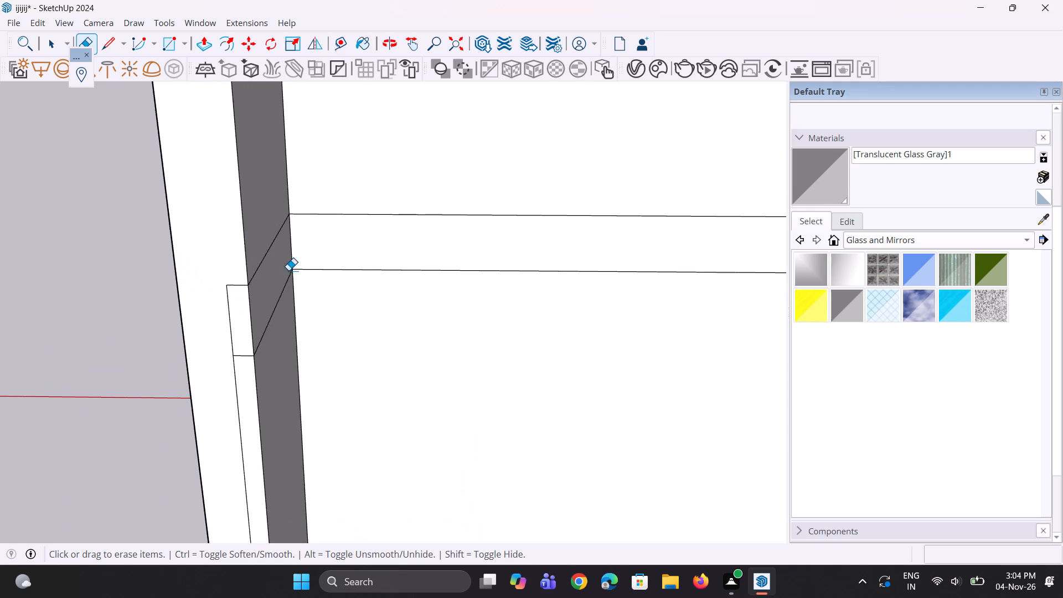
scroll(290, 269, up, 4)
drag(258, 224, 259, 236)
drag(283, 310, 270, 315)
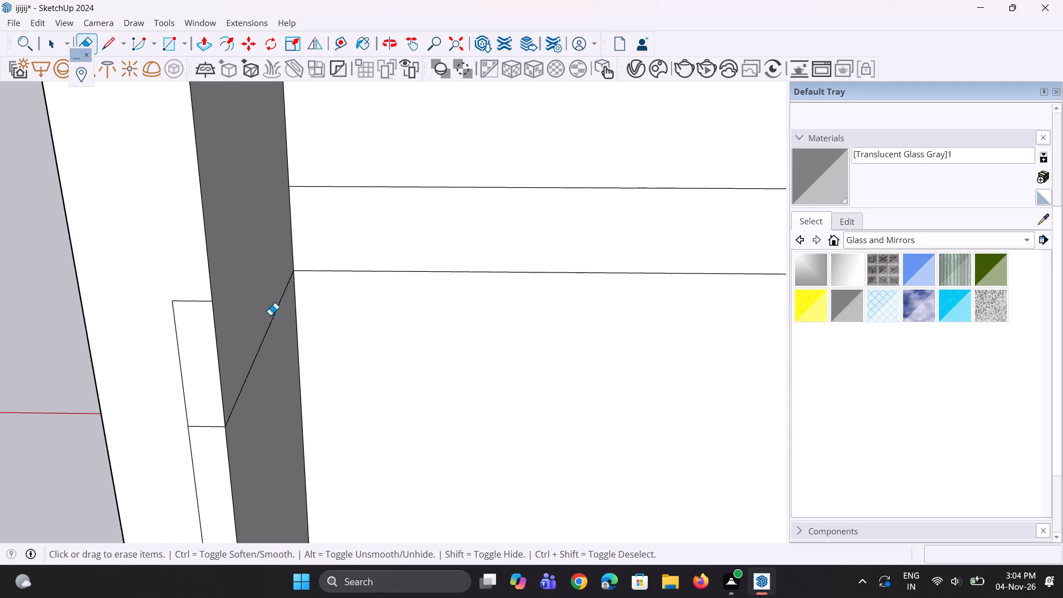
drag(270, 315, 266, 321)
drag(194, 294, 197, 328)
drag(190, 344, 182, 386)
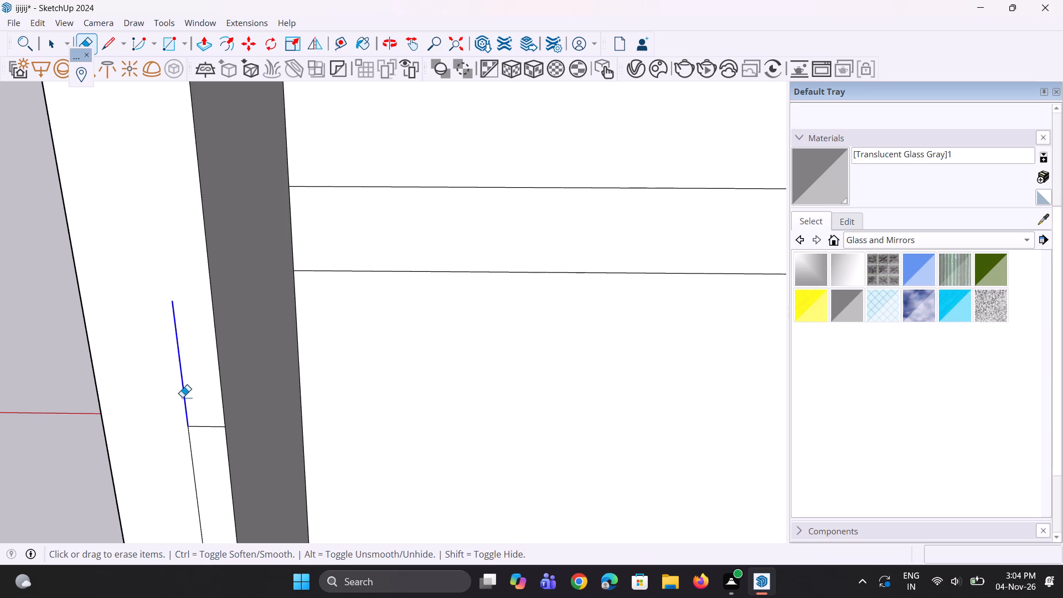
drag(191, 412, 195, 428)
drag(195, 429, 193, 448)
Erase the last band lines at the foot of the side wall strip, just above the ground-floor ledge.
scroll(207, 328, down, 11)
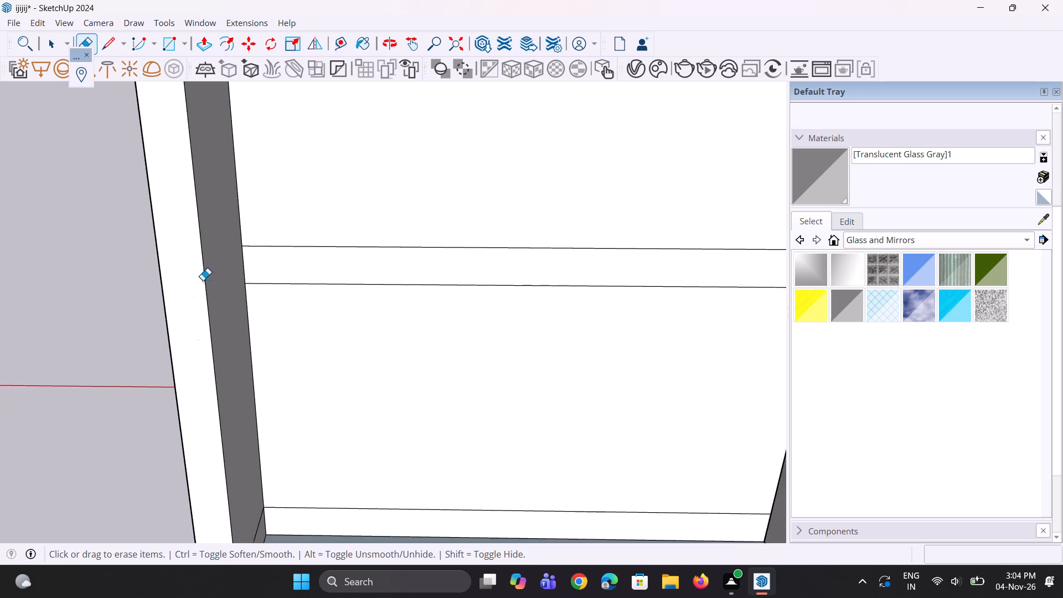
scroll(203, 280, down, 7)
scroll(190, 540, up, 4)
scroll(236, 457, up, 10)
drag(221, 462, 228, 463)
drag(235, 402, 238, 416)
drag(258, 377, 265, 395)
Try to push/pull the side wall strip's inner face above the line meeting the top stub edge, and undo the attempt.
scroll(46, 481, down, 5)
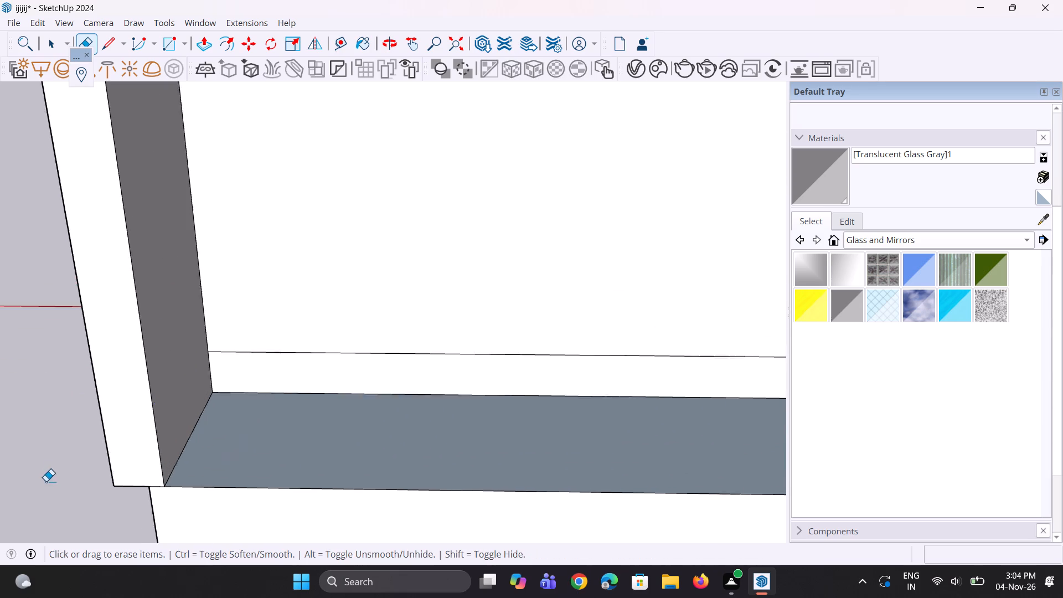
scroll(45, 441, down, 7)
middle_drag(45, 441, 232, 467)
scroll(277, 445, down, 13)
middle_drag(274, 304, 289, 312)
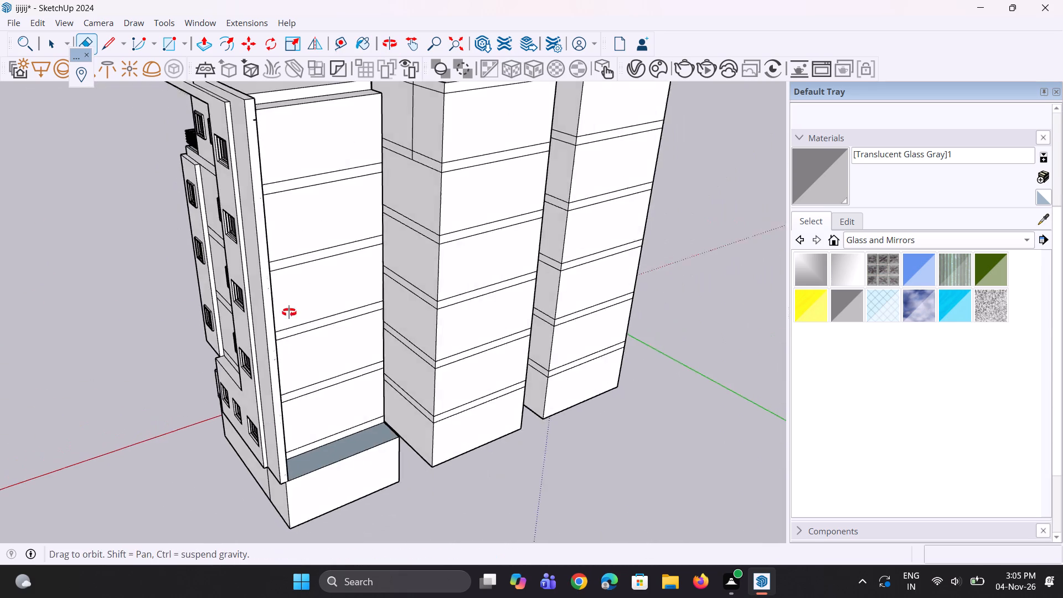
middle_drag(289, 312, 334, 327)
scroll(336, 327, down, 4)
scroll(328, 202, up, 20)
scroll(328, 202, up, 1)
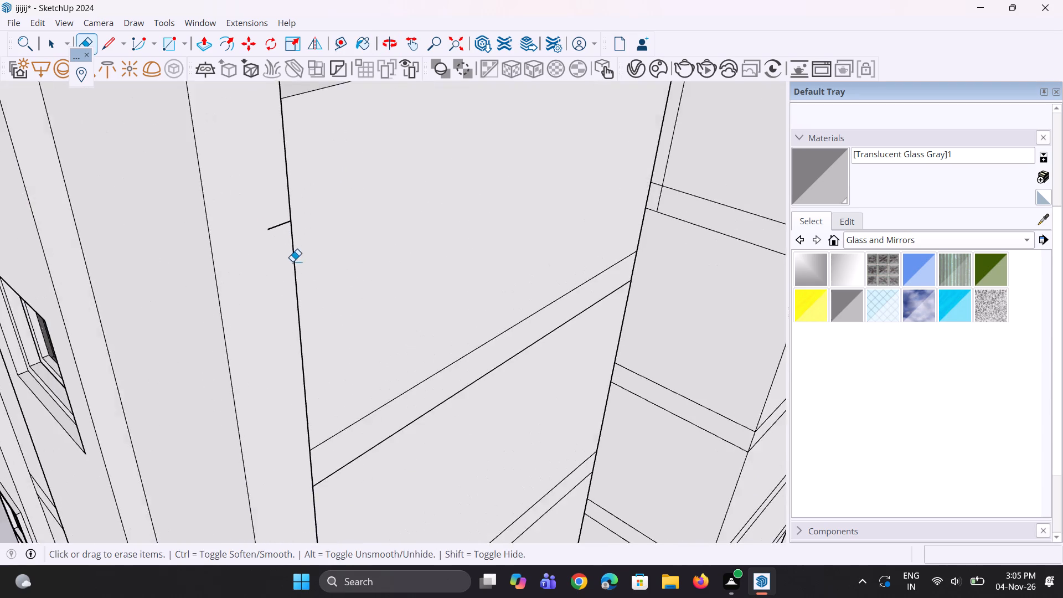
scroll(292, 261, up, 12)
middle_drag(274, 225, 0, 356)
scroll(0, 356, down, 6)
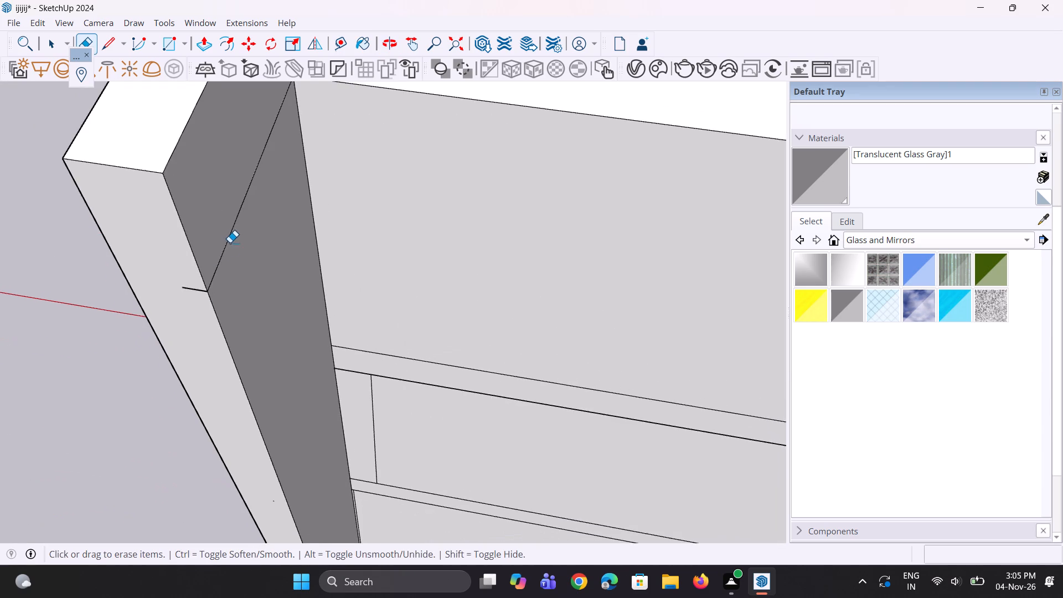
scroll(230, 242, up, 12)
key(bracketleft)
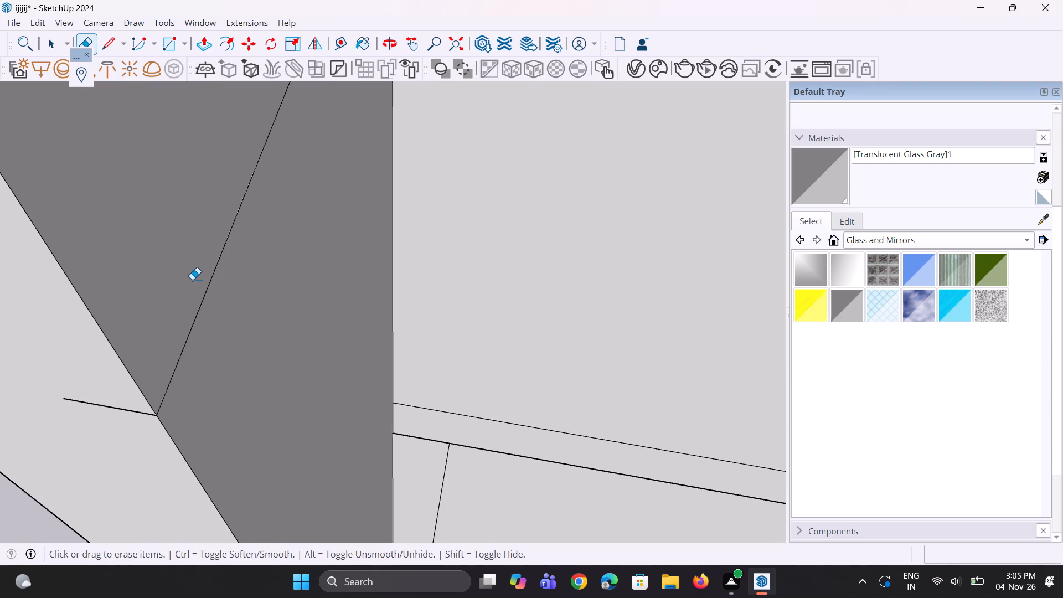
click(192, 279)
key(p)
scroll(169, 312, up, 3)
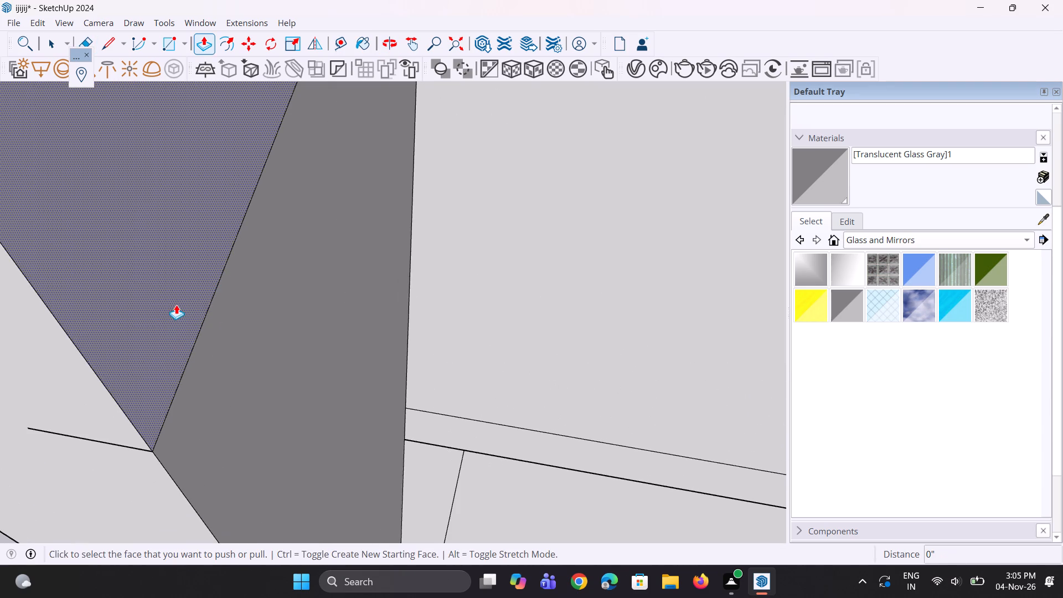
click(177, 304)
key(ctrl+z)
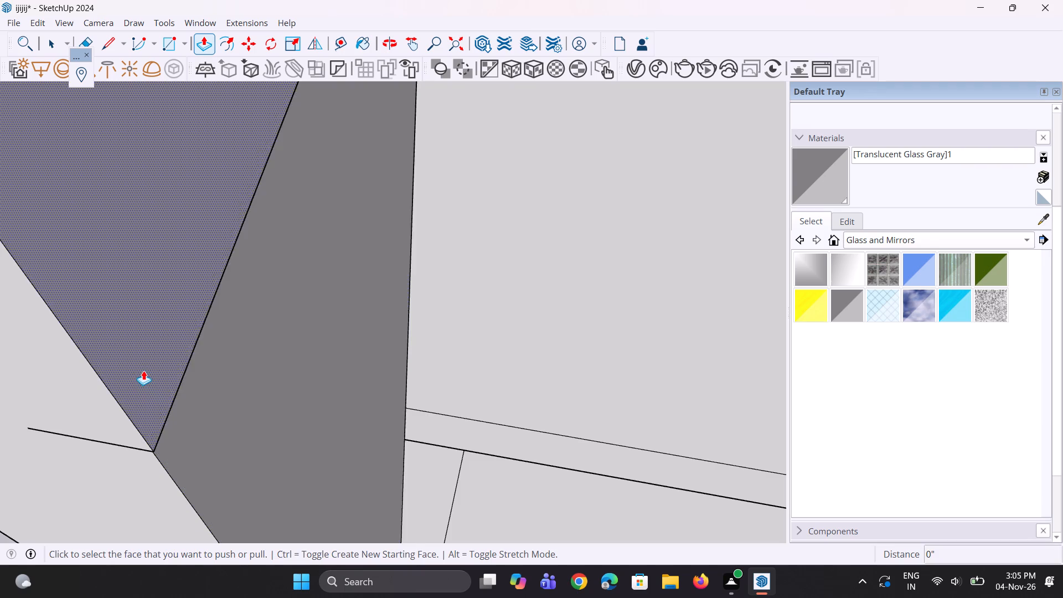
Push/pull the side wall strip's inner face above the slanted line near its top, and the strip's edge face by about 11/16".
click(145, 370)
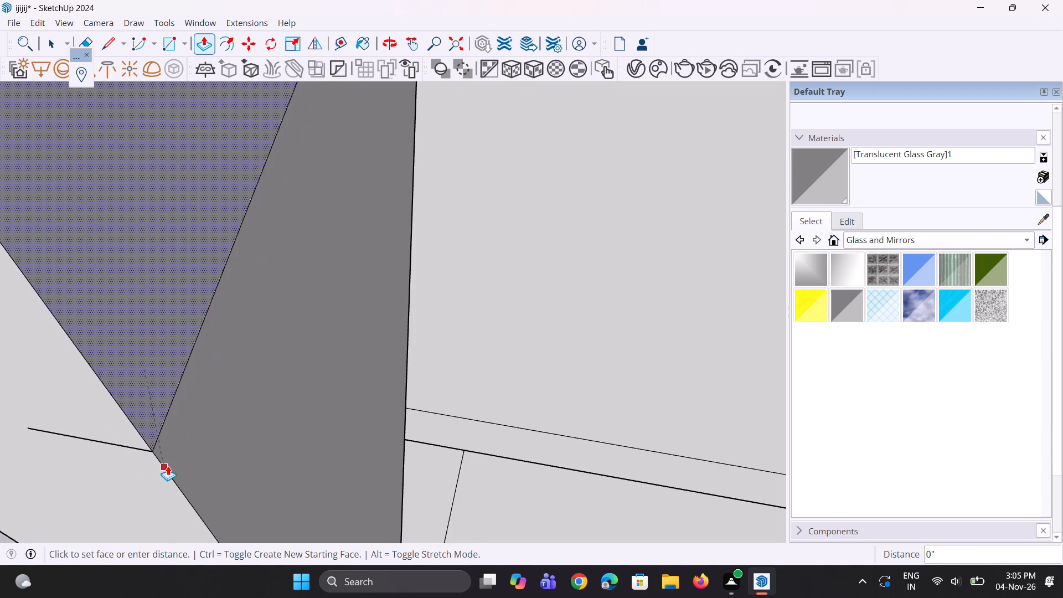
click(168, 466)
scroll(138, 459, up, 3)
click(107, 409)
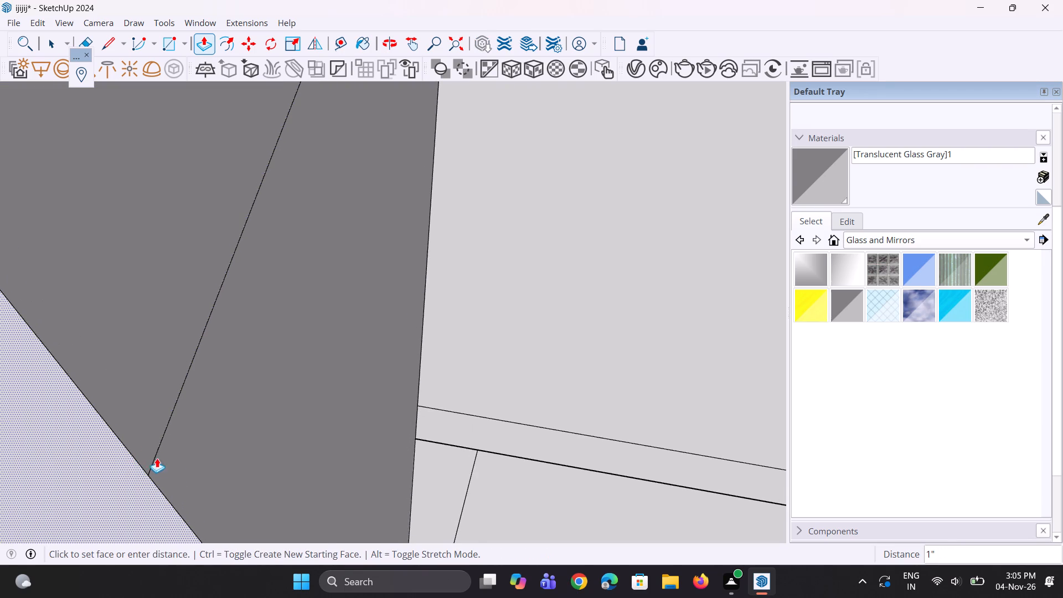
click(204, 460)
scroll(234, 451, down, 11)
scroll(219, 432, up, 1)
middle_drag(215, 431, 213, 429)
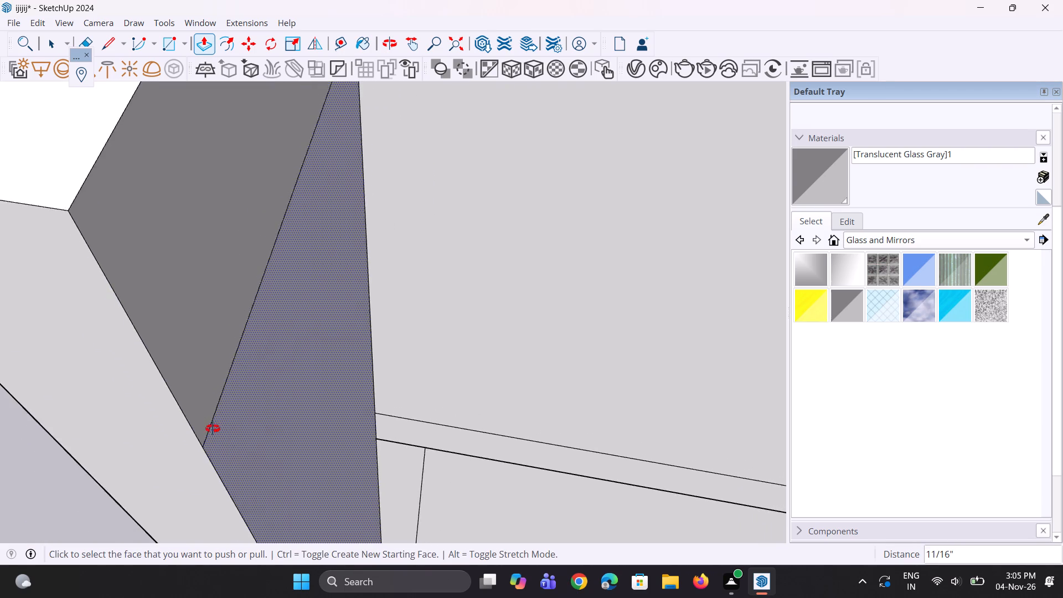
middle_drag(213, 429, 207, 417)
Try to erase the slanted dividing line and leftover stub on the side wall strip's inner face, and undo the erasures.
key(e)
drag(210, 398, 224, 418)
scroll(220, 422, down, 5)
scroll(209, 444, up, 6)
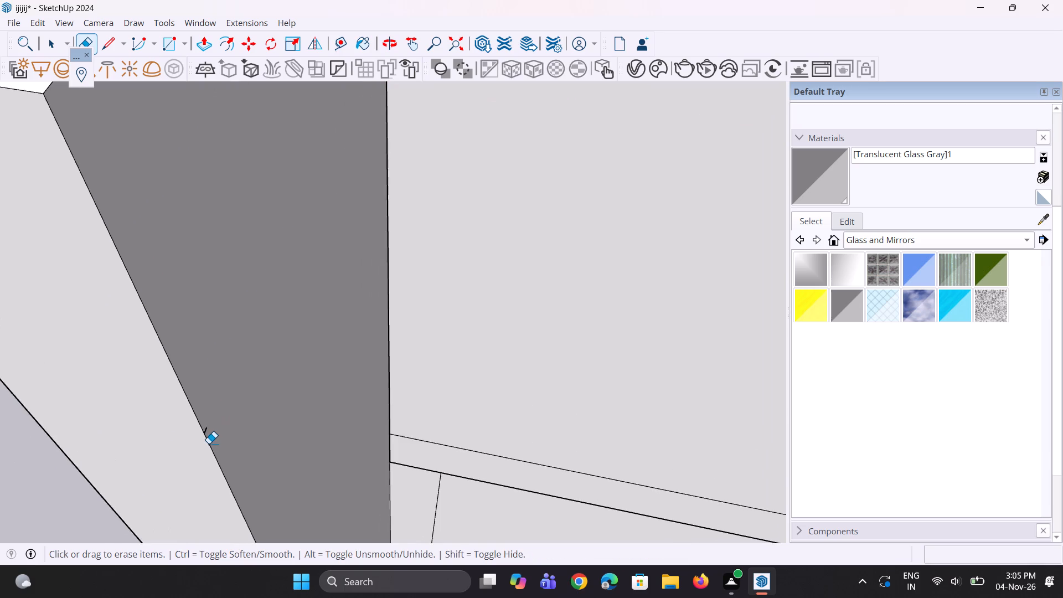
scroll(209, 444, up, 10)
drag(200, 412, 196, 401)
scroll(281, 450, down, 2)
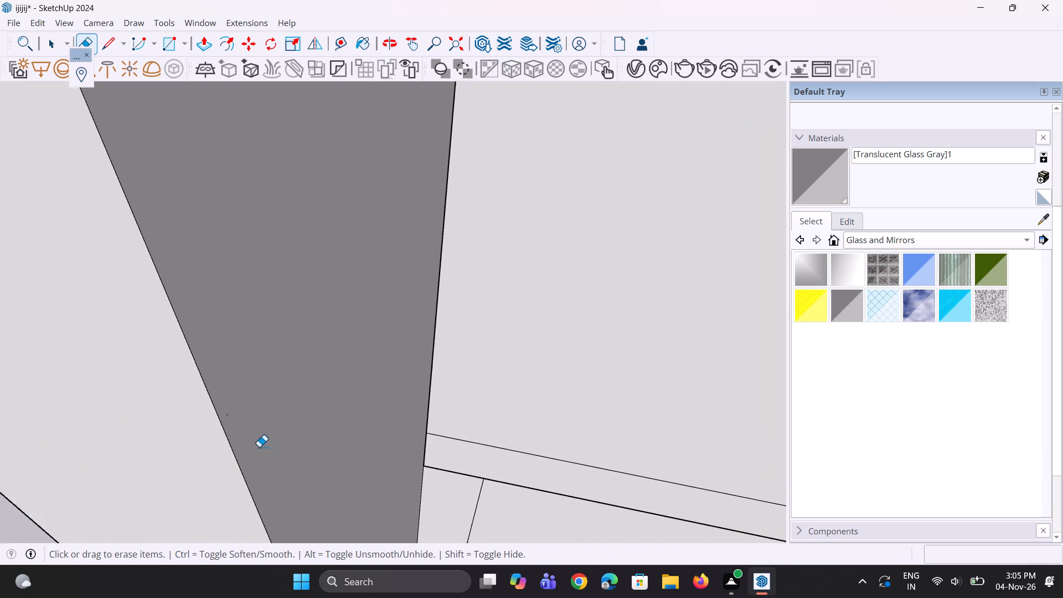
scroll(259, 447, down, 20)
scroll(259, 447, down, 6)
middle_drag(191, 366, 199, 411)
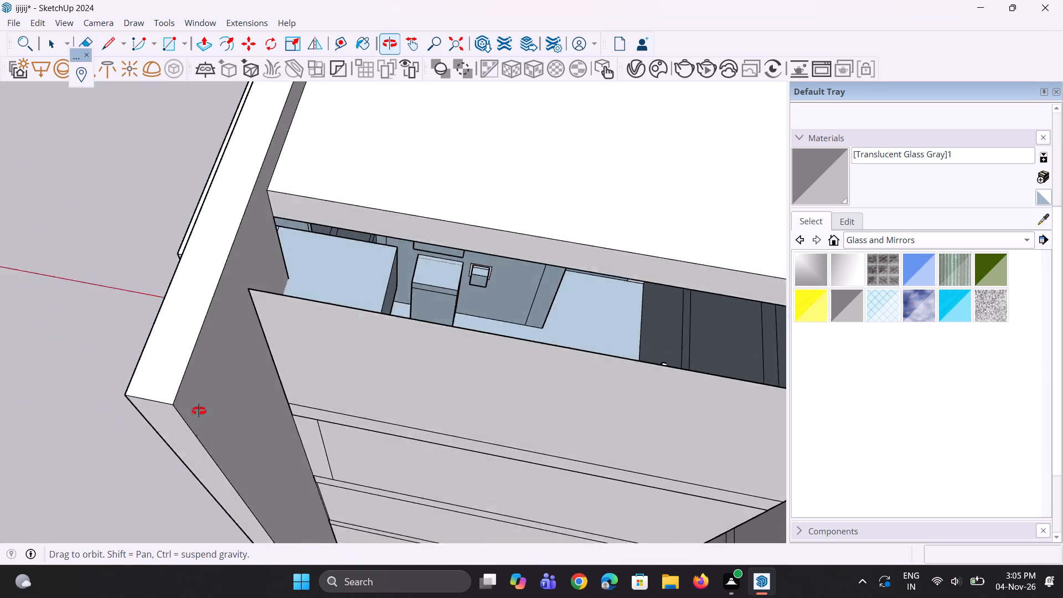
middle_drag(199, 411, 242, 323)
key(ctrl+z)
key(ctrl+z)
Push/pull the side wall strip's inner face above the slanted line 1' 9 13/16" through to the strip's outer side.
scroll(251, 307, up, 12)
scroll(214, 332, up, 3)
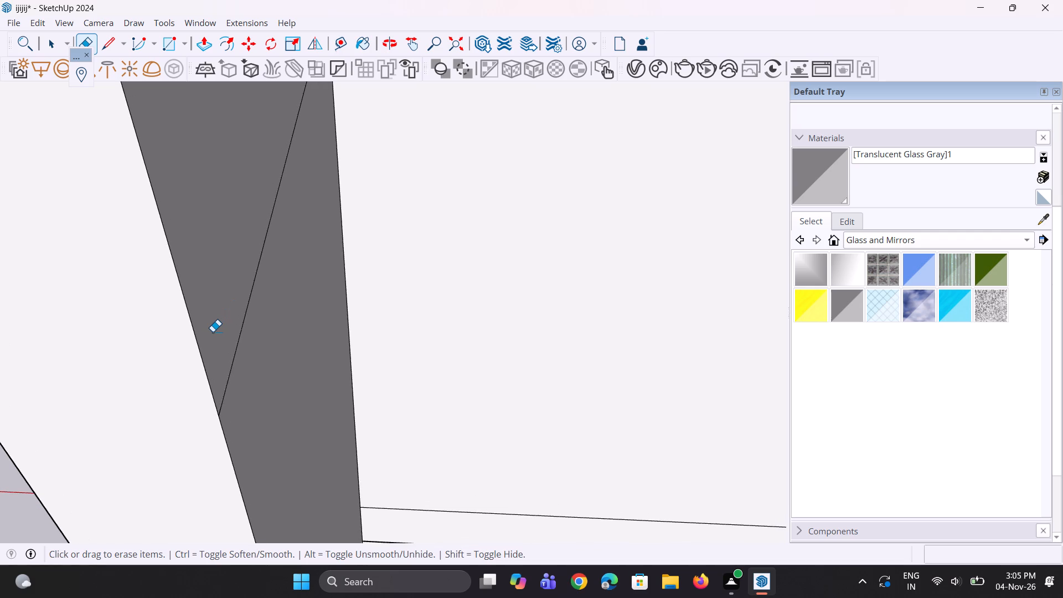
key(p)
click(215, 308)
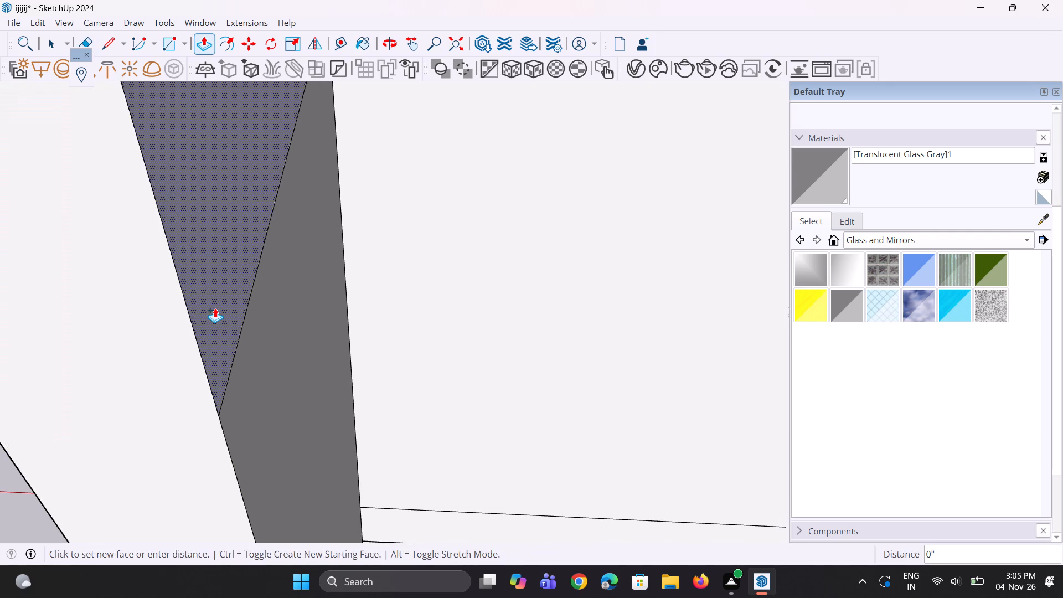
scroll(138, 365, down, 9)
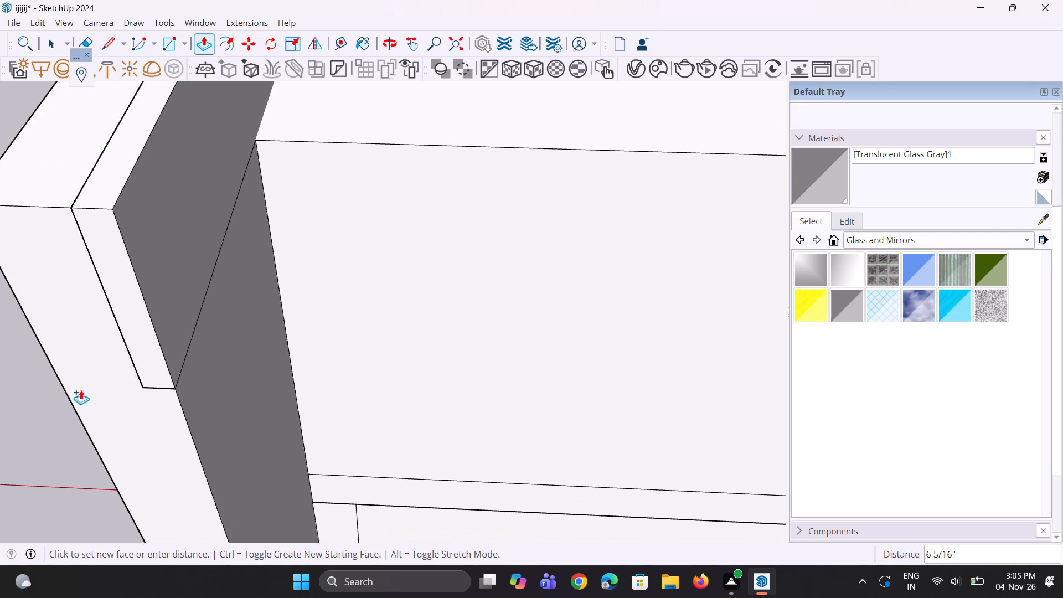
click(79, 409)
scroll(237, 361, up, 2)
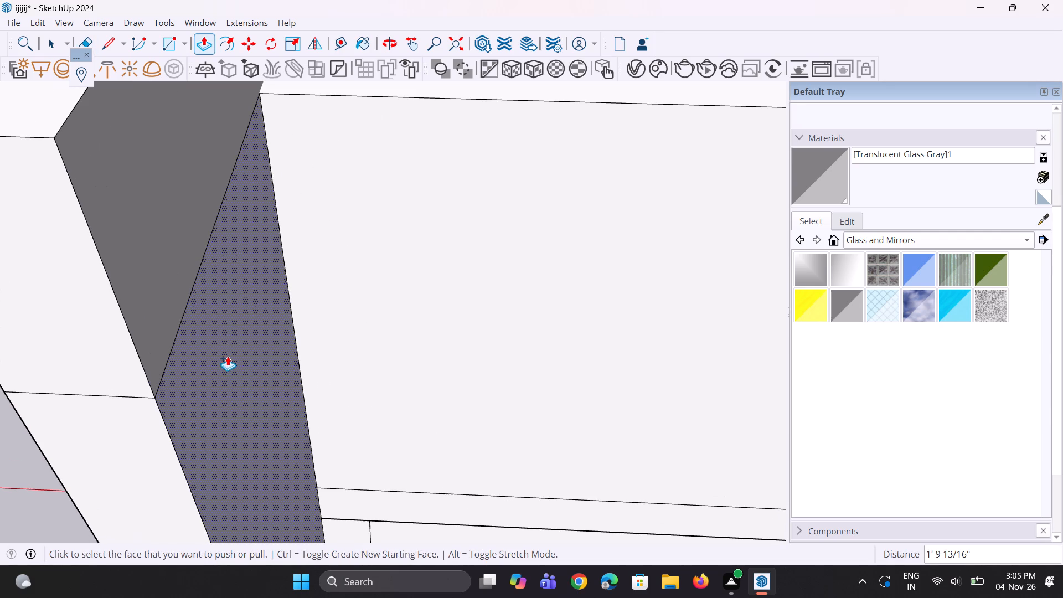
Erase the dividing lines near the top of the side wall strip on its inner face, edge and outer face.
key(e)
drag(164, 296, 176, 341)
scroll(176, 346, down, 7)
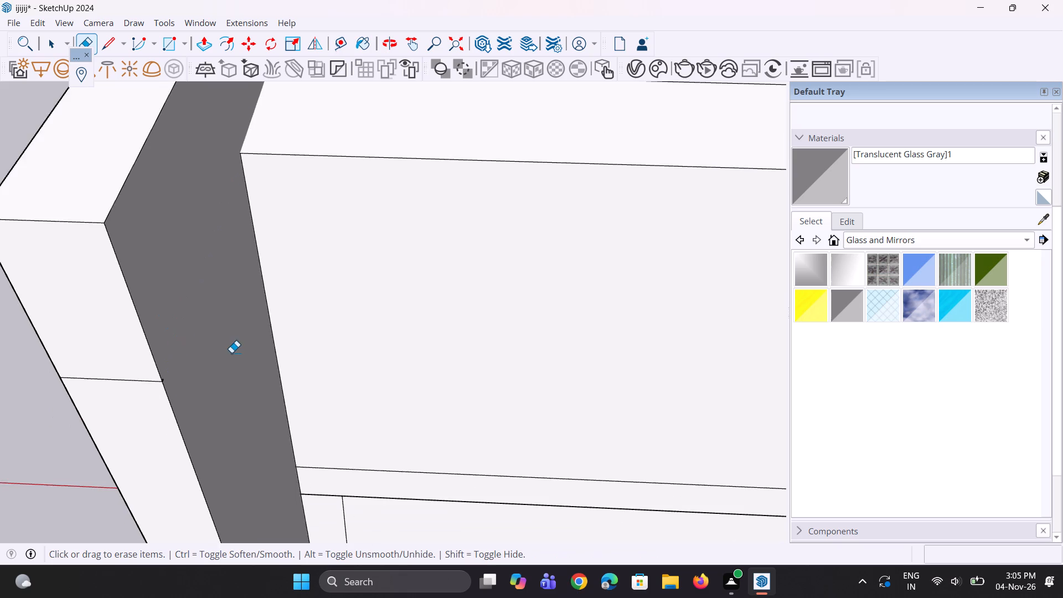
scroll(231, 353, down, 2)
drag(182, 365, 185, 386)
middle_drag(174, 372, 402, 235)
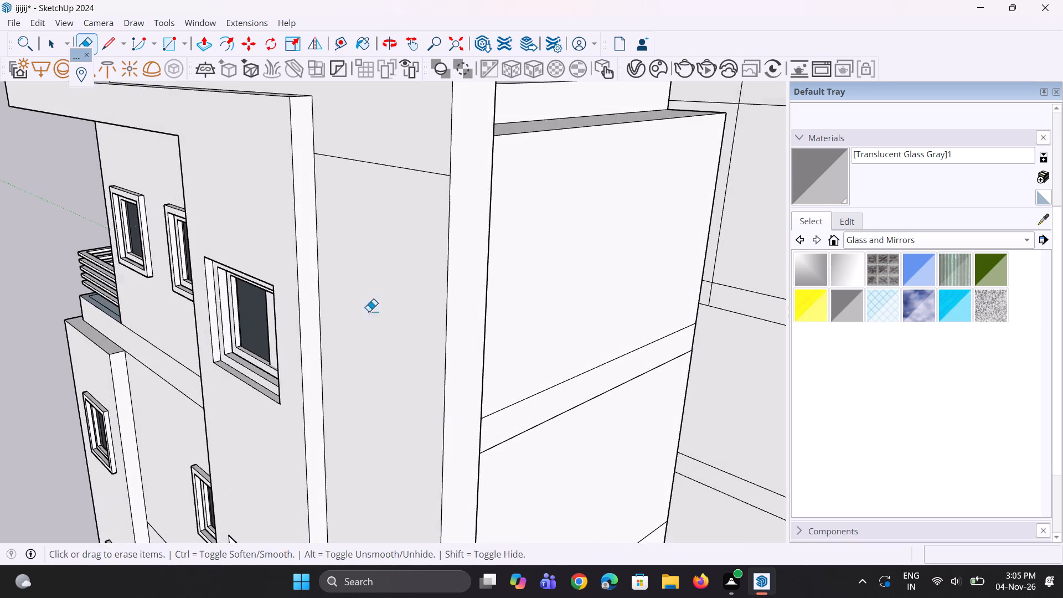
scroll(363, 338, down, 5)
scroll(391, 236, up, 3)
drag(391, 236, 393, 246)
Draw a rectangular window outline about 5' 11 1/2" by 3' 8" on the strip's outer face beside the top-storey windows.
middle_drag(363, 279, 207, 333)
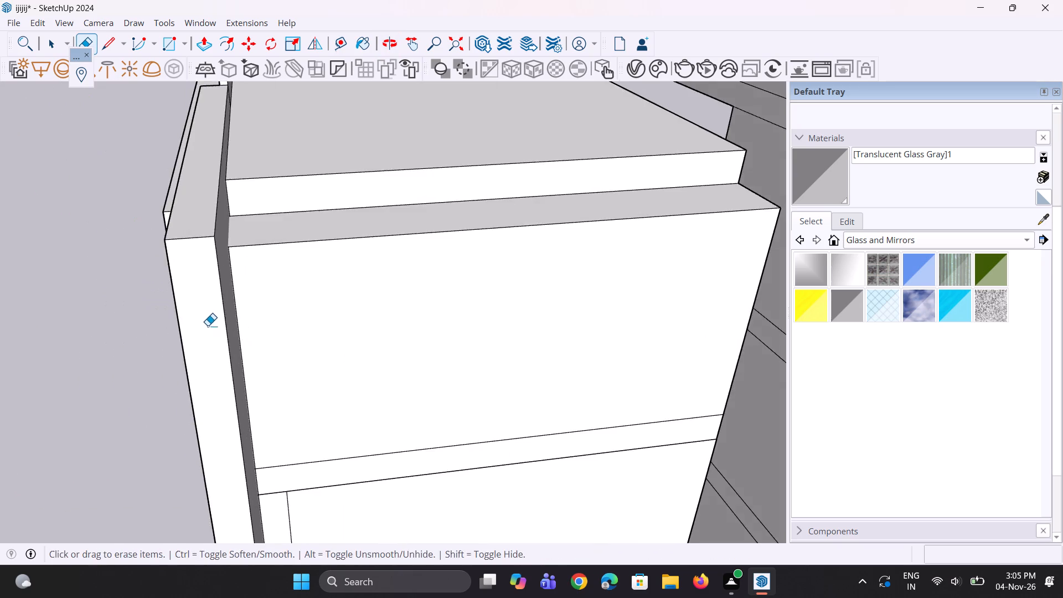
scroll(208, 326, down, 5)
middle_drag(222, 311, 374, 281)
scroll(340, 259, down, 5)
middle_drag(428, 279, 451, 190)
scroll(438, 183, up, 3)
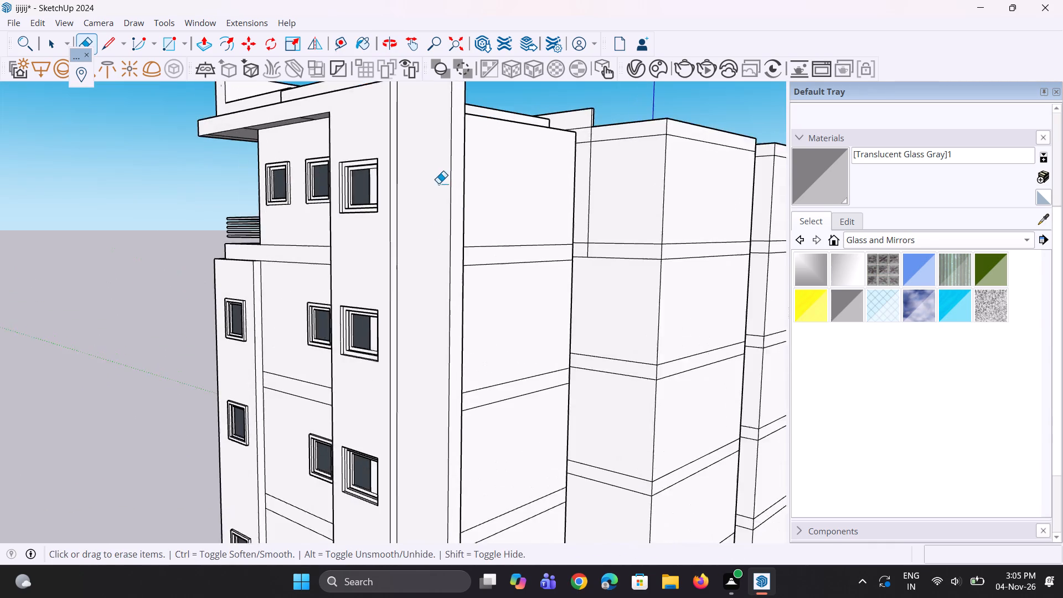
scroll(443, 450, down, 4)
key(space)
key(space)
middle_drag(360, 342, 572, 420)
scroll(498, 258, down, 4)
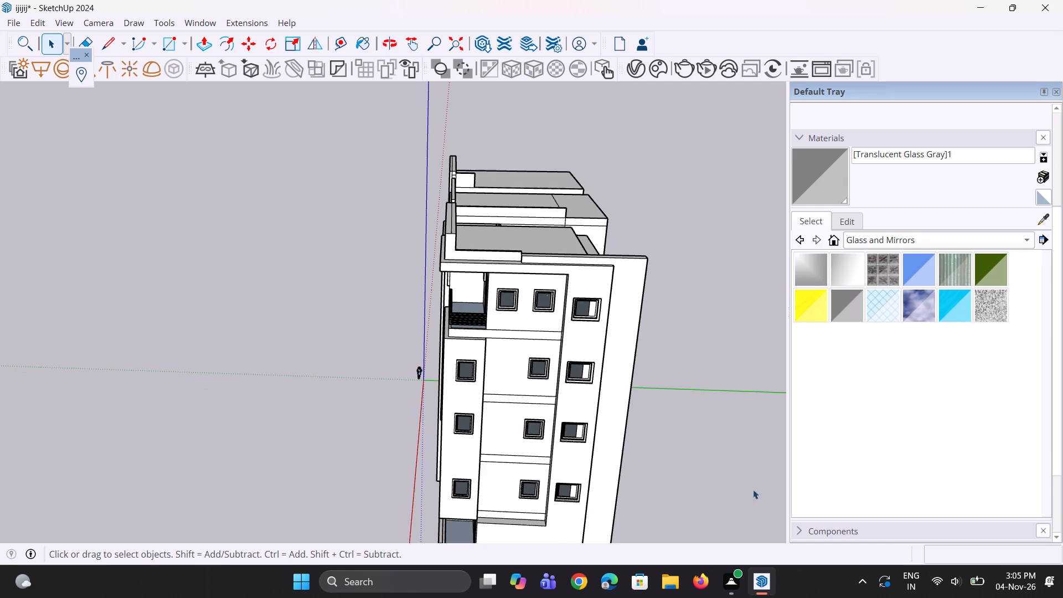
scroll(736, 481, up, 1)
middle_drag(736, 481, 714, 450)
key(r)
scroll(585, 295, up, 7)
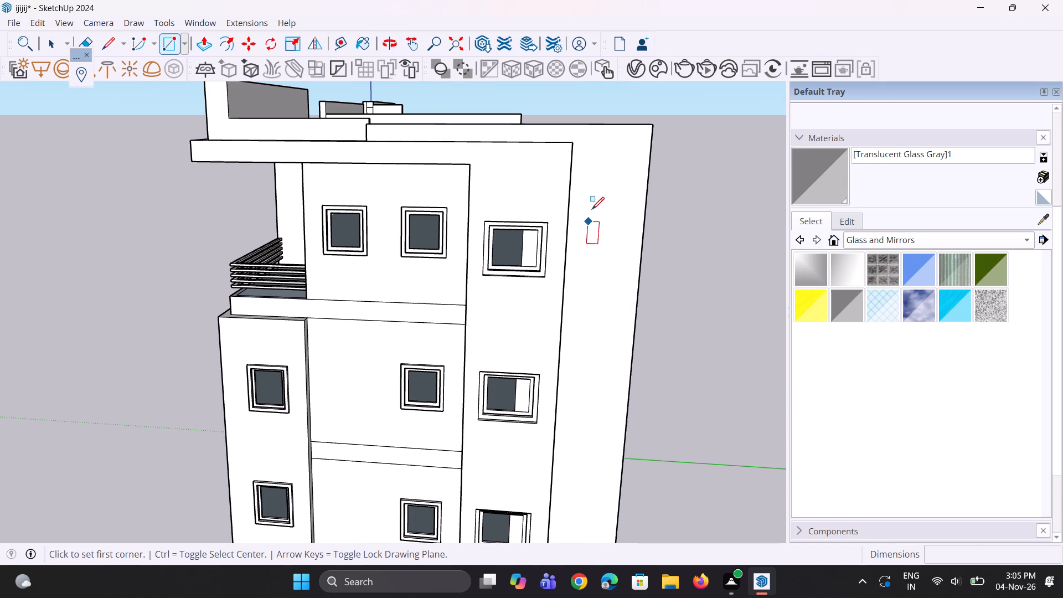
click(589, 195)
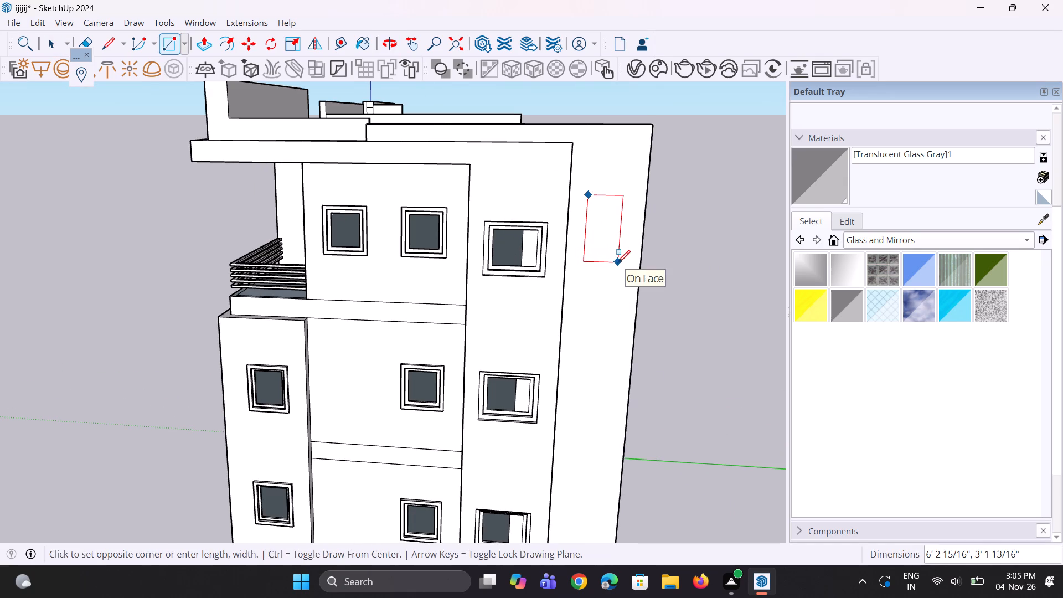
click(625, 260)
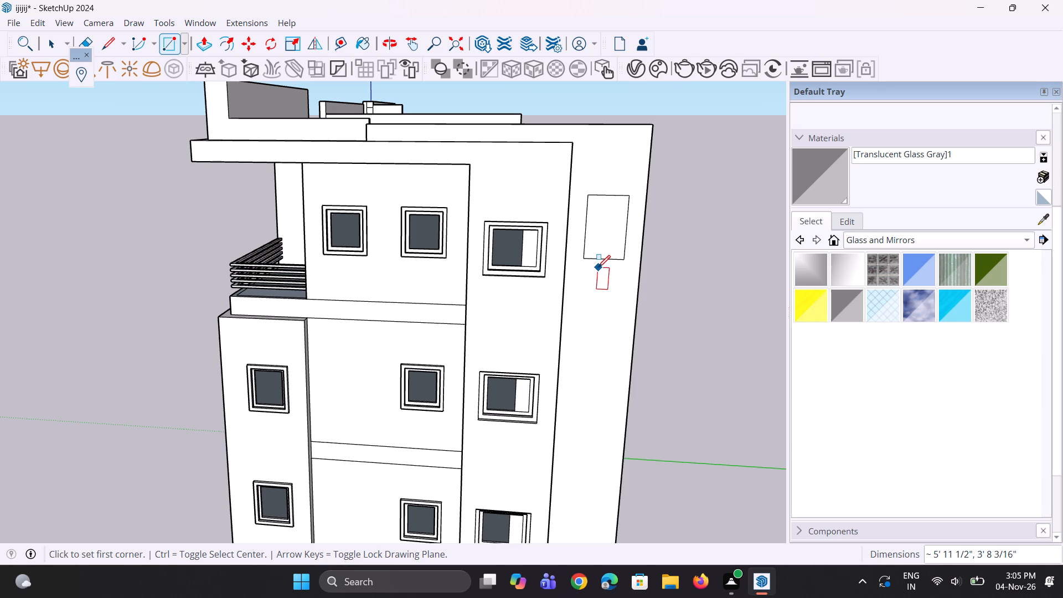
key(space)
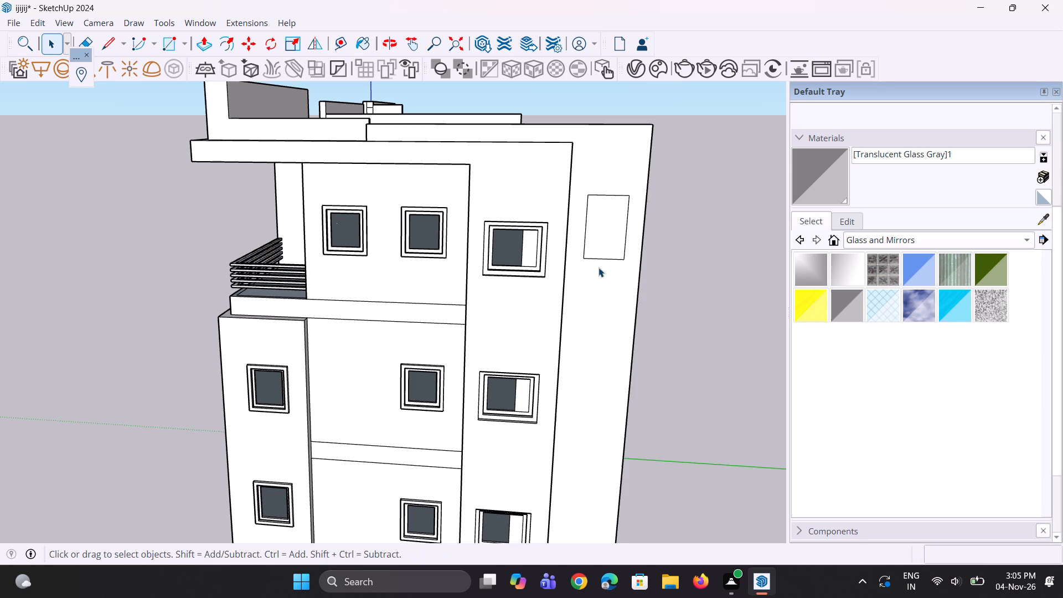
key(space)
Copy the window outline about 17' 11" down the strip's outer face, beside the second window row from the top.
scroll(584, 257, up, 1)
scroll(592, 214, down, 11)
middle_drag(554, 308, 559, 266)
scroll(555, 304, up, 1)
scroll(543, 191, up, 4)
click(601, 144)
key(m)
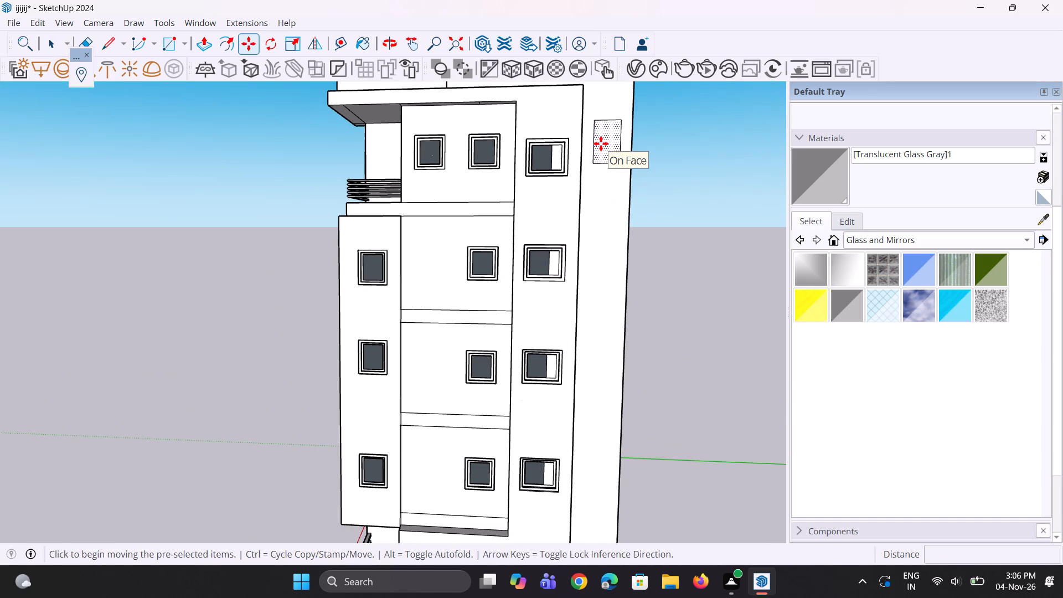
click(601, 143)
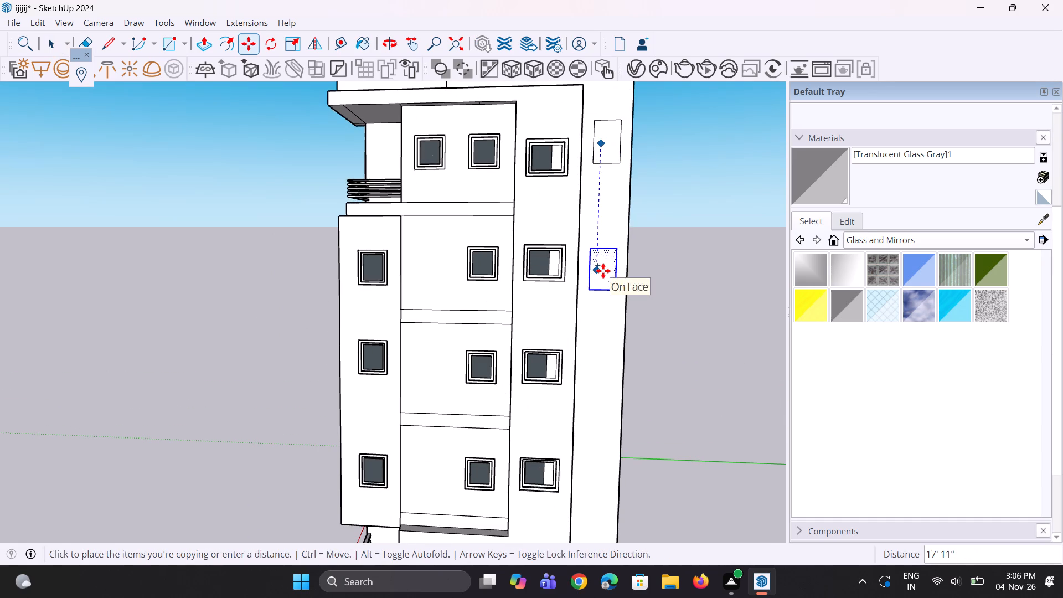
click(603, 270)
Copy the new window outline about 13' 9" further down the strip, beside the third window row from the top.
scroll(563, 182, down, 6)
scroll(601, 452, up, 5)
scroll(555, 173, up, 3)
scroll(607, 273, down, 9)
scroll(580, 166, up, 5)
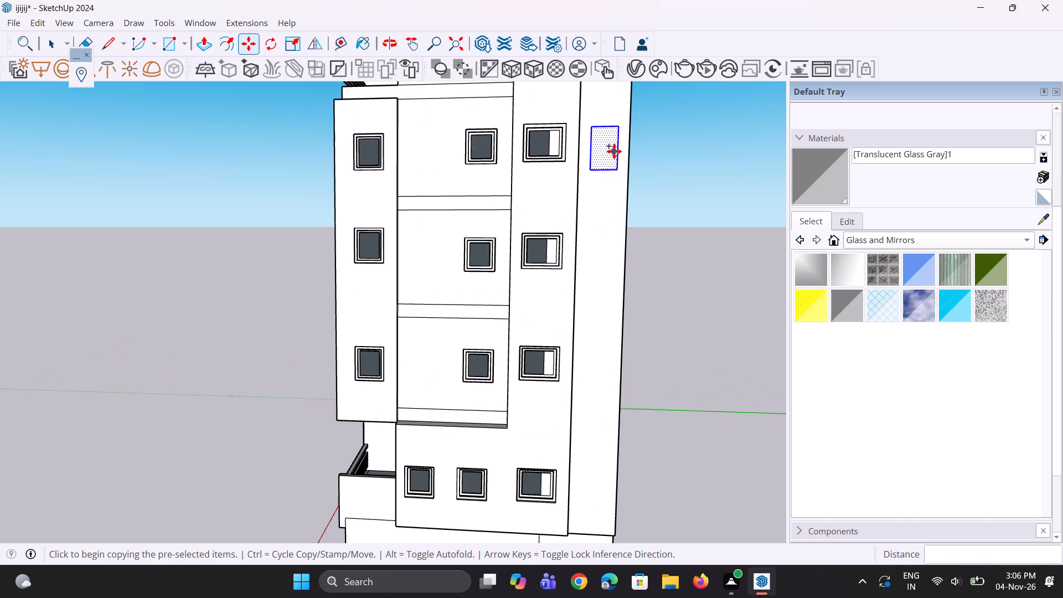
click(607, 150)
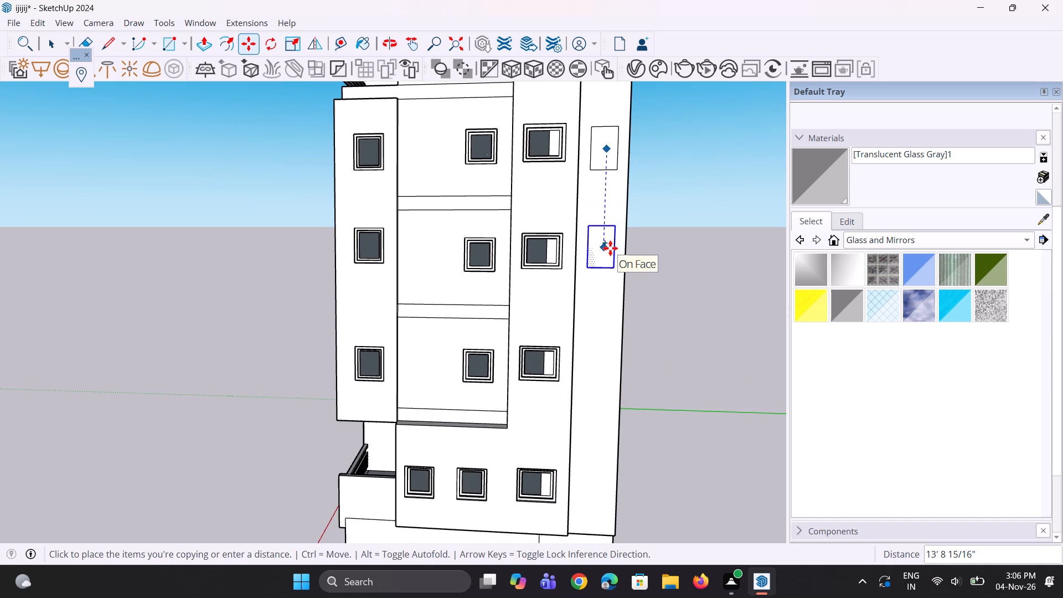
click(610, 248)
Copy the third outline down the strip beside the two lowest window rows, placing the lowest copy about 33' 8" below it.
scroll(592, 183, down, 5)
scroll(594, 222, up, 9)
click(594, 224)
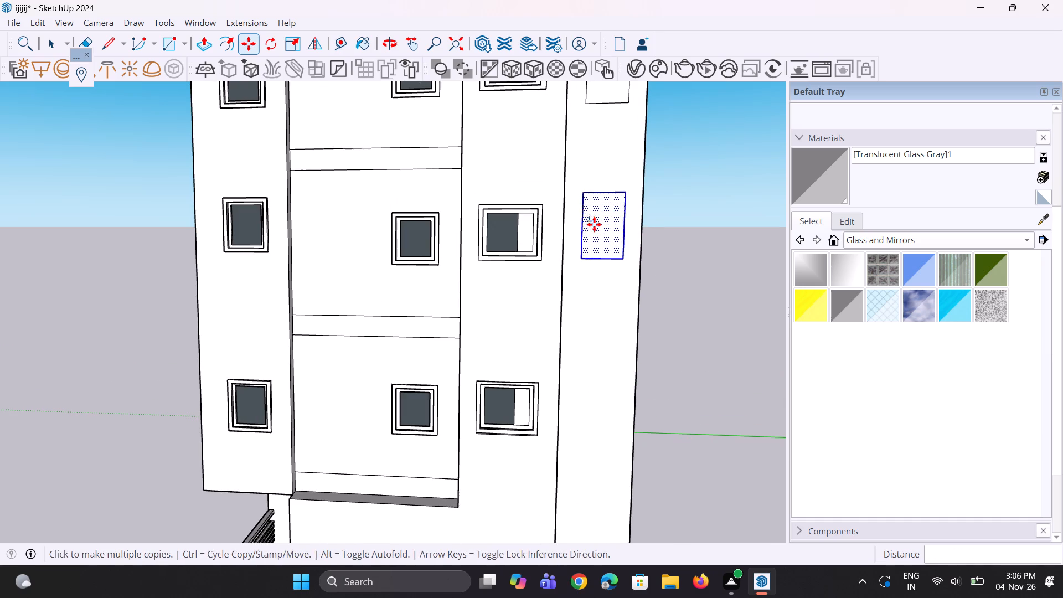
click(591, 411)
scroll(579, 261, down, 6)
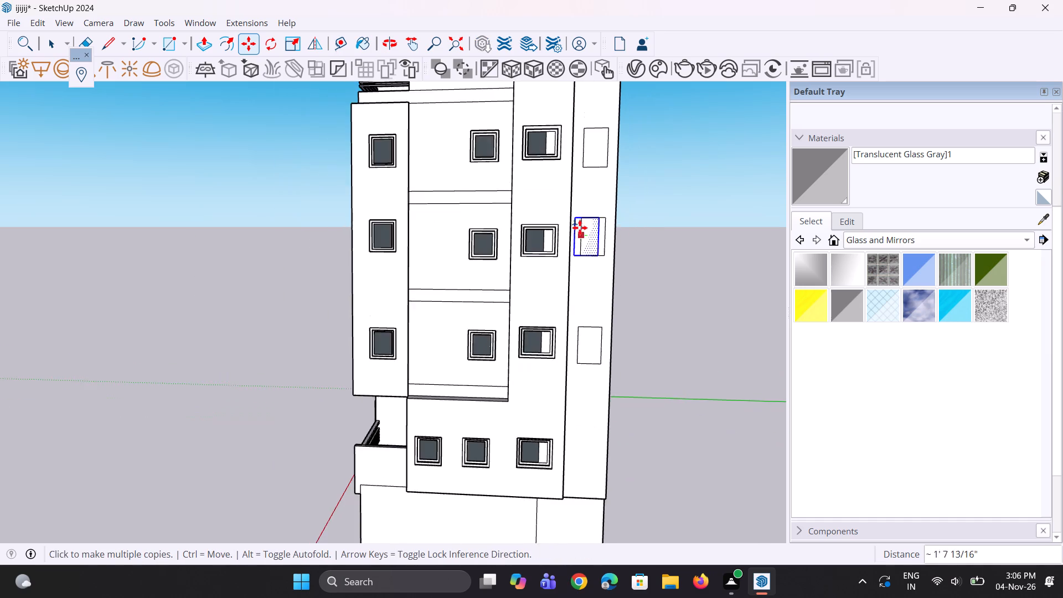
scroll(580, 227, down, 6)
scroll(584, 349, up, 6)
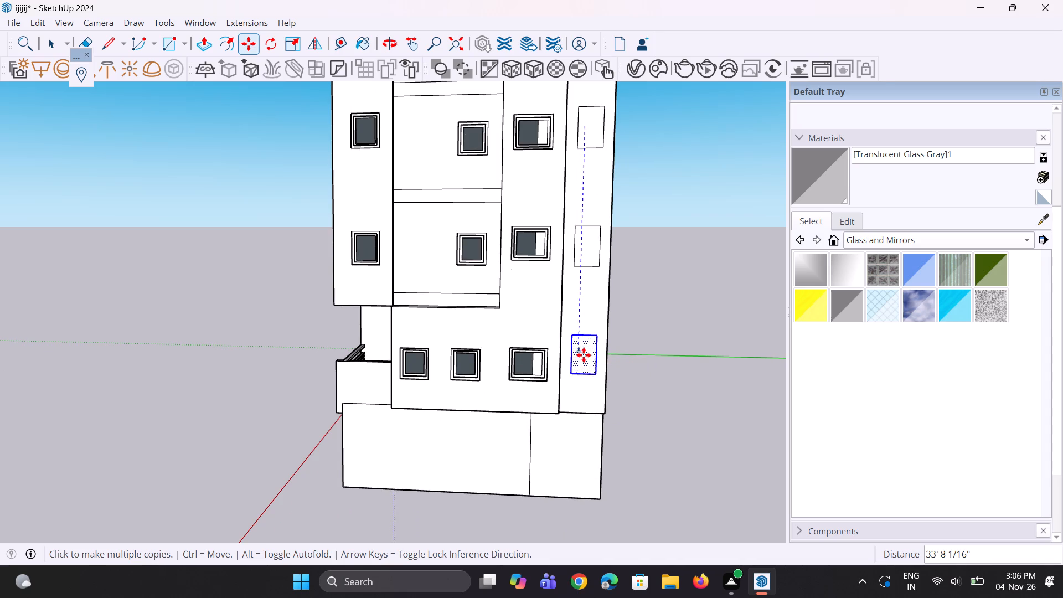
click(583, 355)
key(space)
key(space)
drag(595, 351, 608, 352)
scroll(685, 339, down, 12)
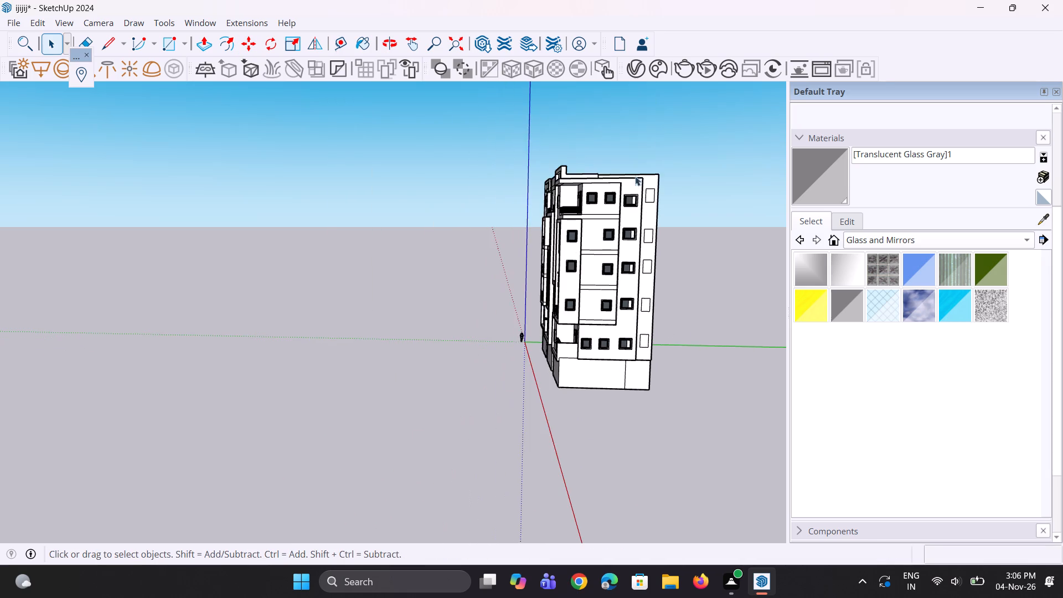
Push the top window outline 1' 9 13/16" through the side wall strip to cut an opening.
middle_drag(636, 168, 502, 316)
key(p)
scroll(541, 311, up, 10)
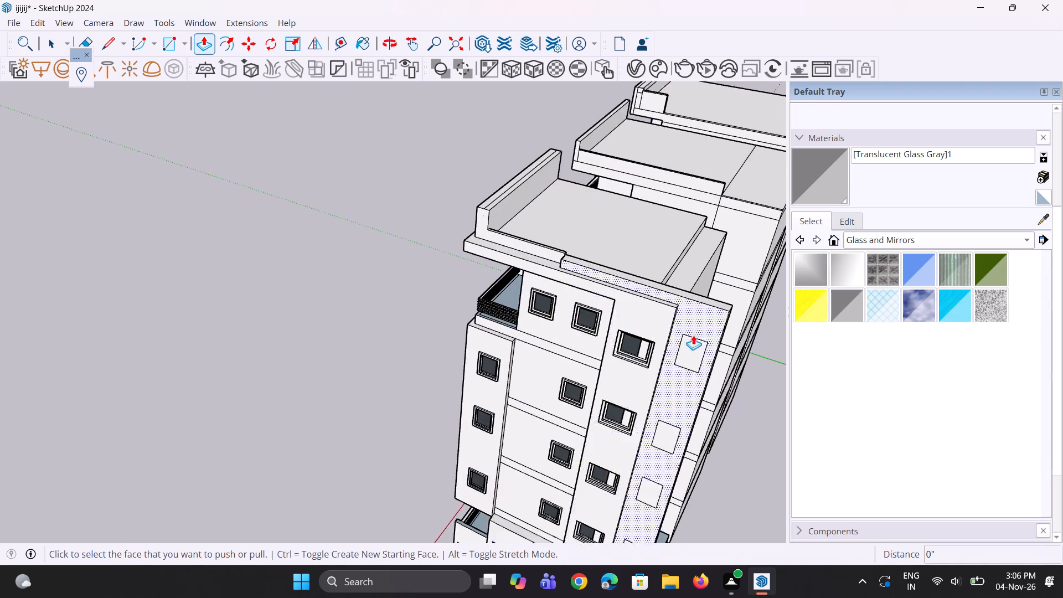
scroll(693, 335, up, 2)
click(693, 357)
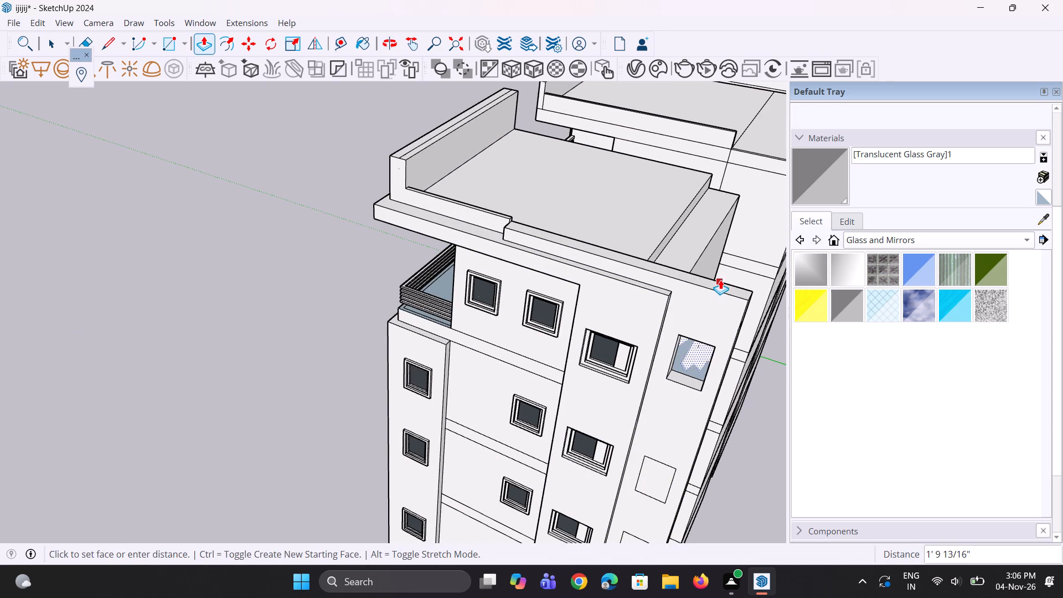
click(720, 280)
Cut the second and third openings from the top through the side wall strip to the same 1' 9 13/16" depth.
middle_drag(628, 350, 634, 229)
scroll(625, 209, down, 6)
scroll(644, 306, up, 4)
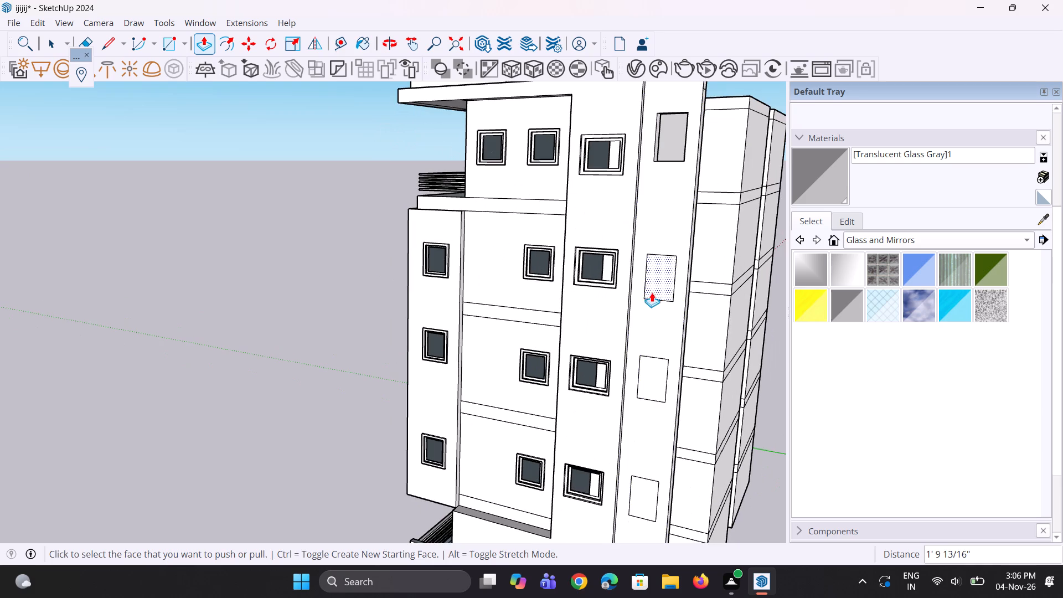
double_click(652, 291)
scroll(583, 247, down, 5)
scroll(634, 357, up, 4)
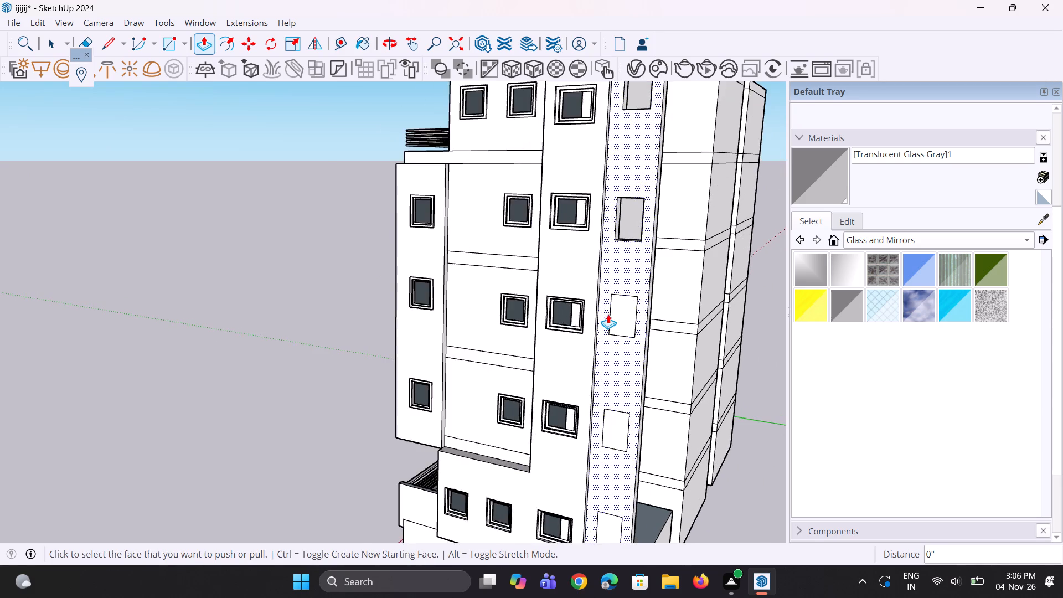
scroll(608, 314, up, 4)
double_click(617, 314)
scroll(601, 283, down, 11)
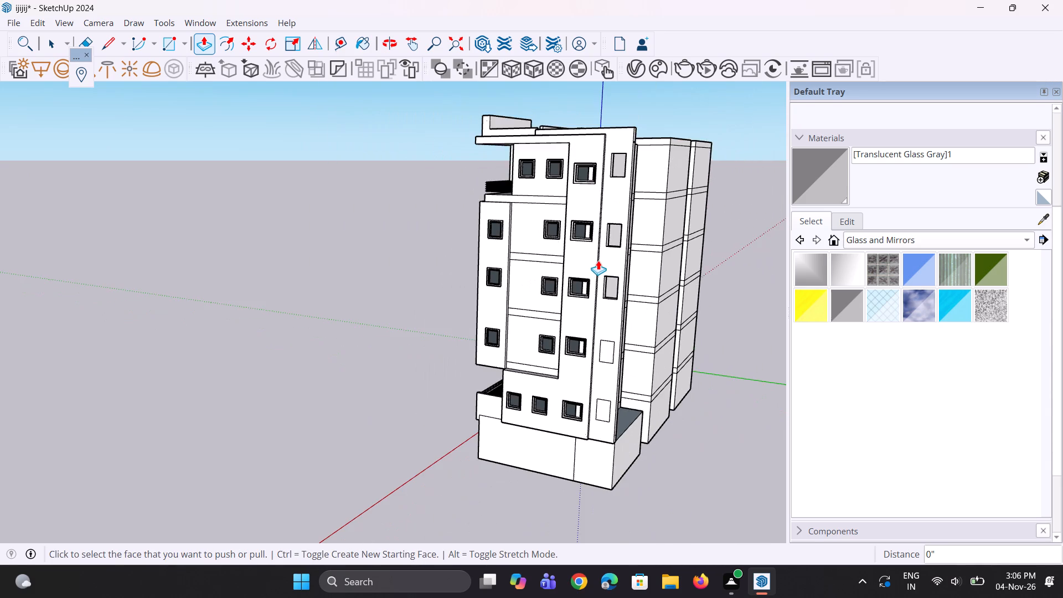
Cut the two lowest window outlines through the side wall strip to the same 1' 9 13/16" depth.
scroll(617, 326, up, 8)
double_click(598, 347)
scroll(598, 313, down, 5)
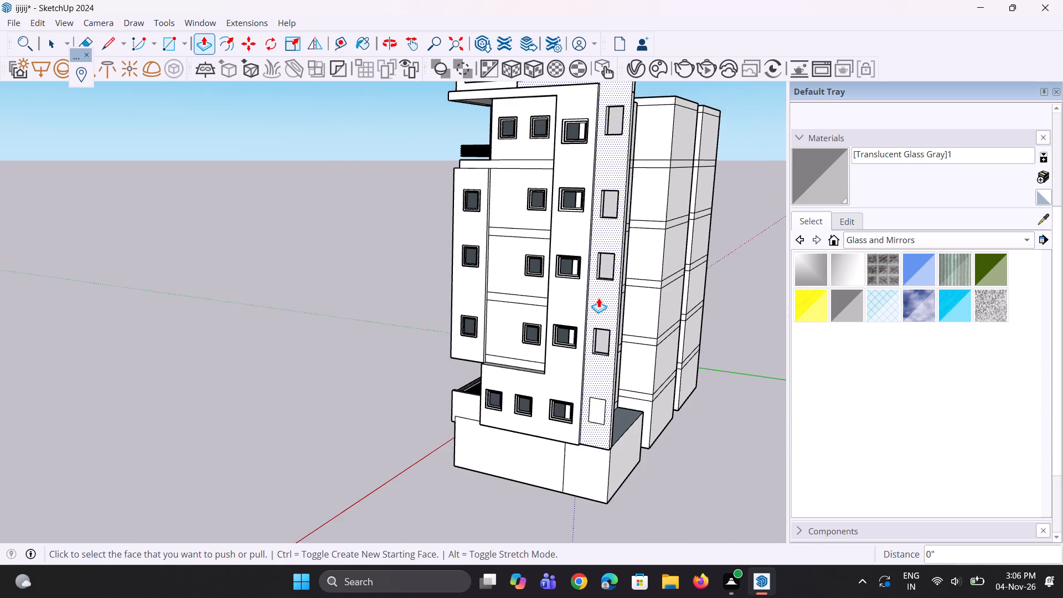
scroll(598, 298, down, 8)
scroll(603, 364, up, 9)
double_click(592, 362)
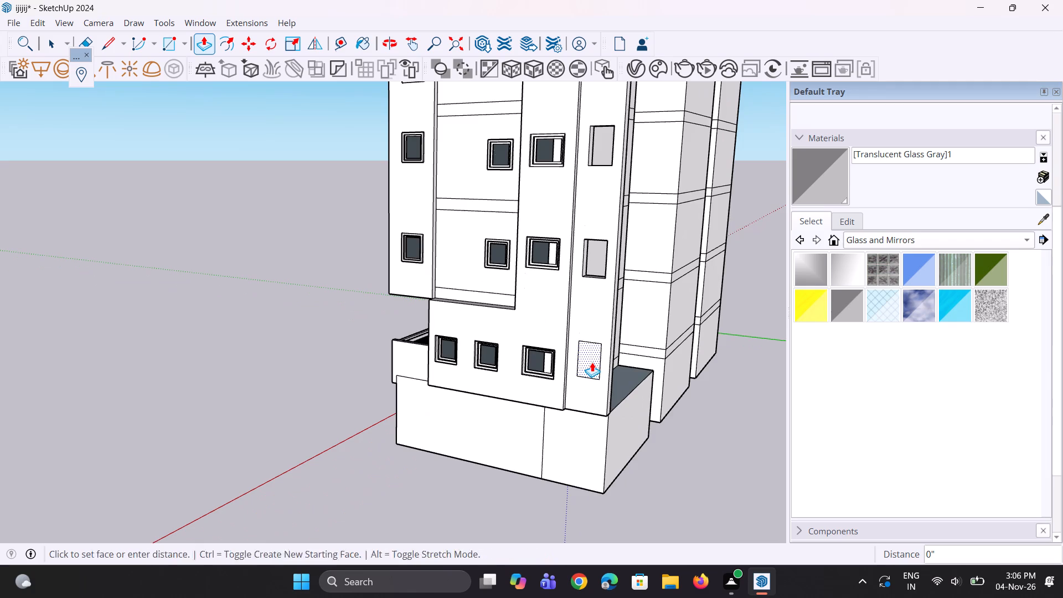
scroll(534, 319, down, 6)
middle_drag(474, 272, 649, 291)
scroll(637, 235, up, 10)
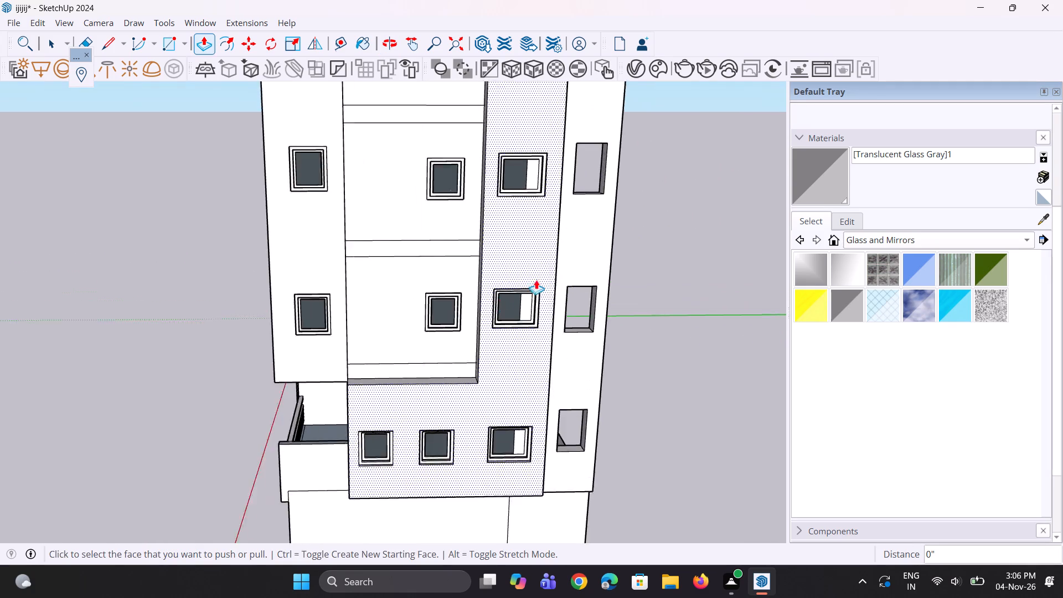
Inspect the framed windows and cut openings on the end building's side wall up close and from several angles.
scroll(536, 280, up, 11)
middle_drag(473, 302, 424, 188)
scroll(591, 147, up, 3)
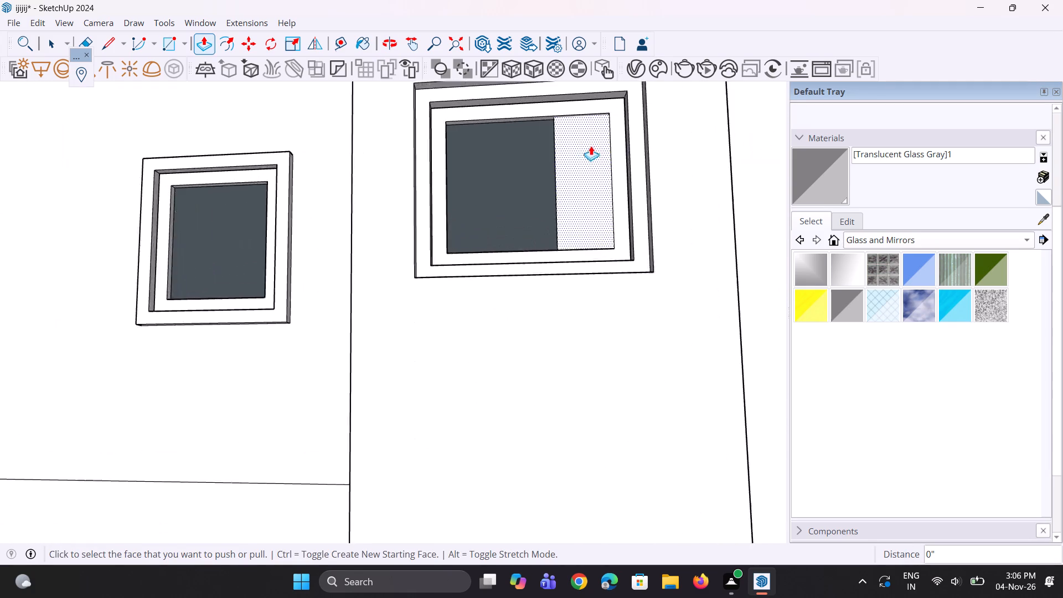
scroll(591, 146, up, 8)
scroll(496, 221, down, 1)
middle_drag(497, 221, 480, 471)
scroll(576, 305, up, 2)
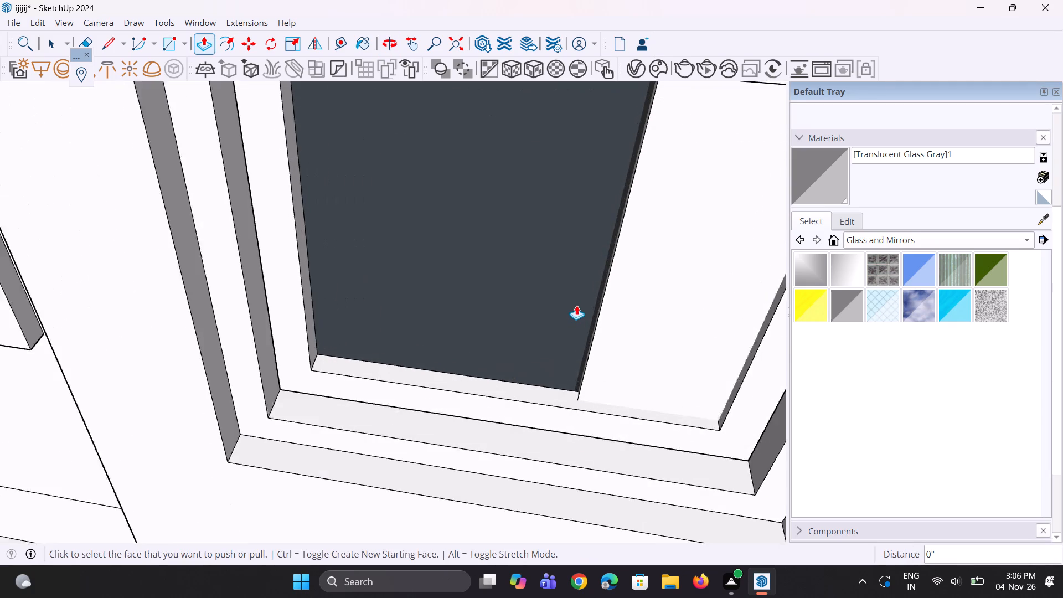
scroll(576, 305, up, 9)
middle_drag(587, 370, 649, 238)
scroll(577, 276, down, 10)
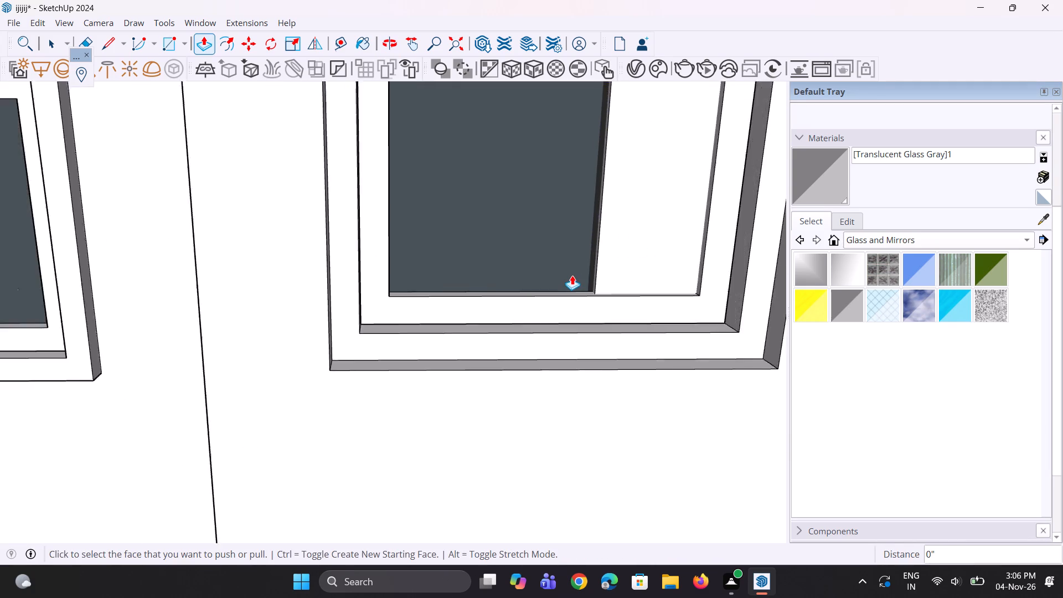
scroll(572, 275, down, 14)
scroll(498, 303, down, 6)
middle_drag(555, 241, 553, 219)
scroll(553, 219, up, 1)
scroll(527, 272, down, 4)
middle_drag(537, 249, 283, 265)
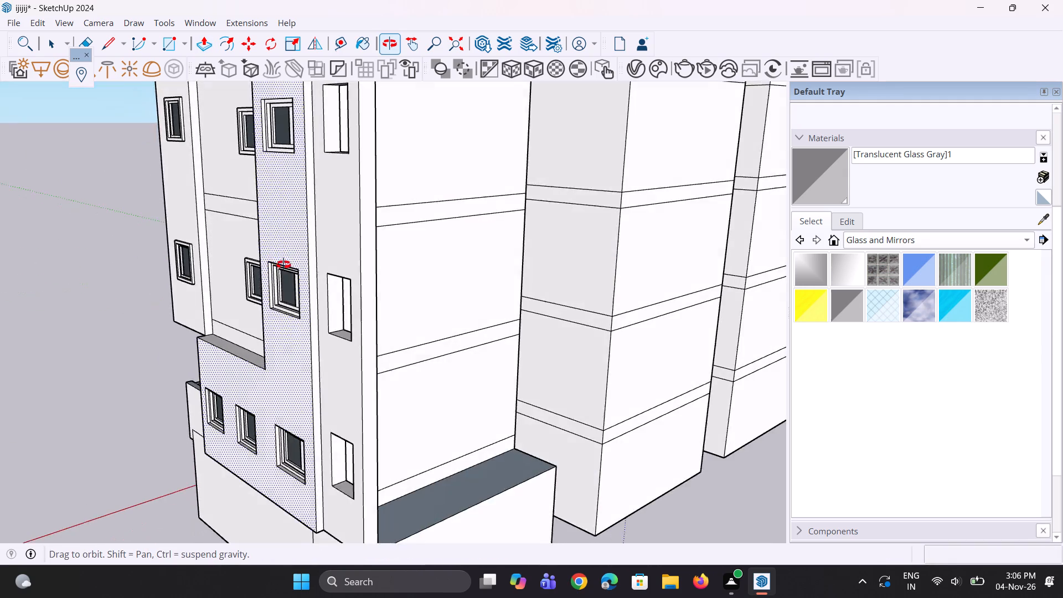
middle_drag(283, 265, 560, 179)
scroll(557, 184, up, 1)
scroll(550, 189, down, 7)
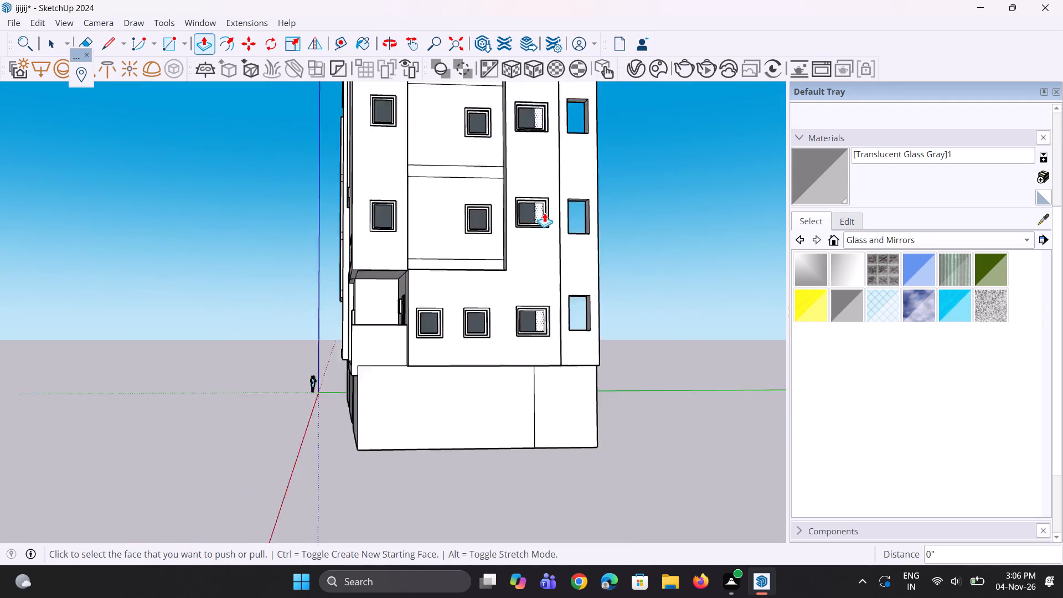
scroll(544, 213, down, 10)
scroll(540, 207, up, 1)
Review the fronts and side walls of all three apartment buildings as a whole.
middle_drag(542, 208, 778, 324)
scroll(555, 137, up, 7)
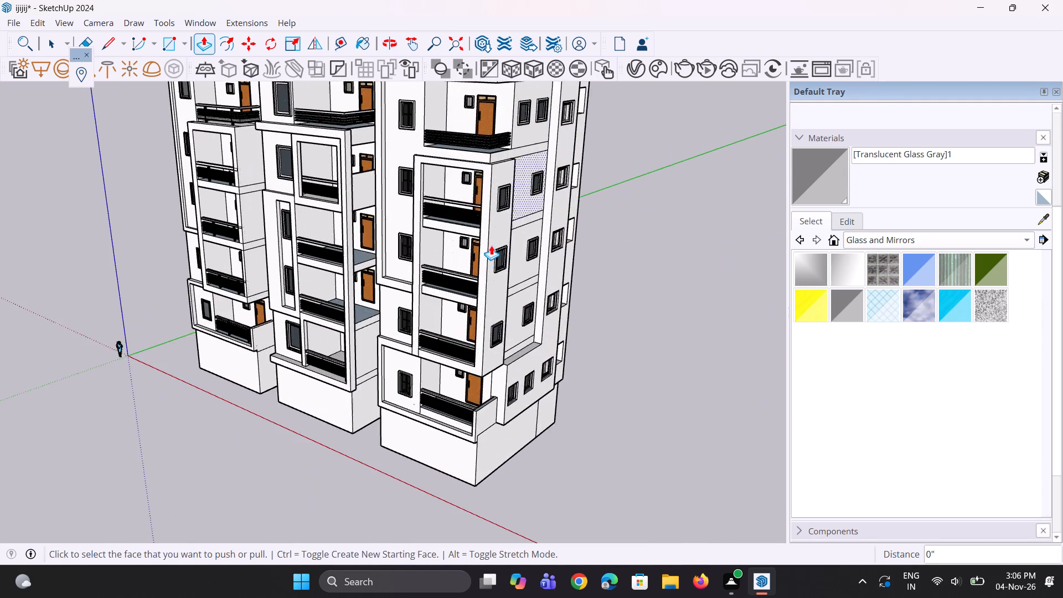
scroll(491, 245, up, 5)
middle_drag(503, 244, 521, 238)
scroll(512, 292, down, 12)
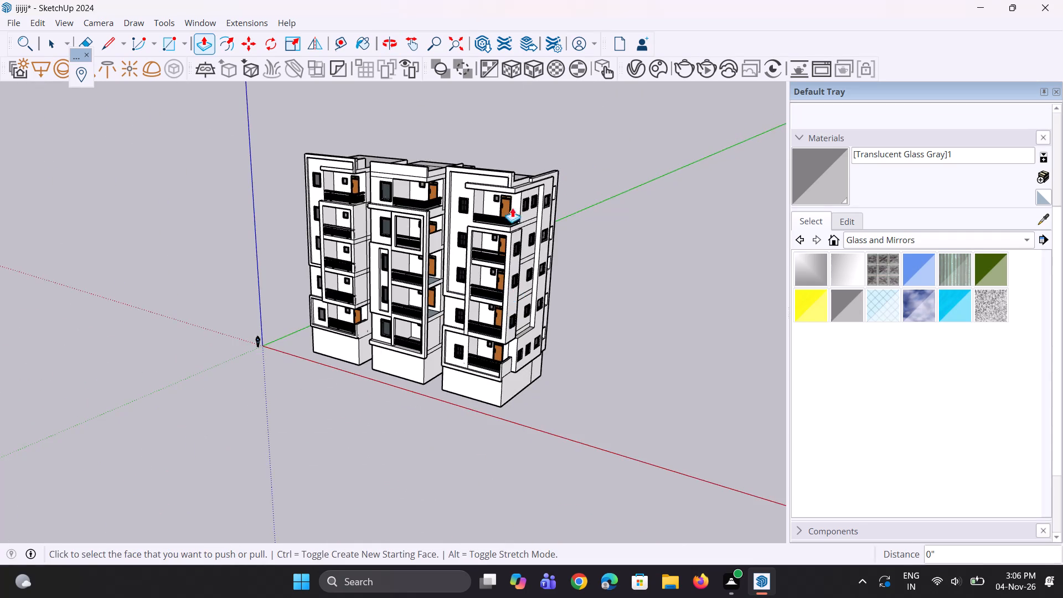
middle_drag(512, 201, 513, 174)
scroll(502, 146, up, 5)
scroll(519, 208, up, 1)
middle_drag(519, 209, 505, 196)
scroll(505, 196, up, 1)
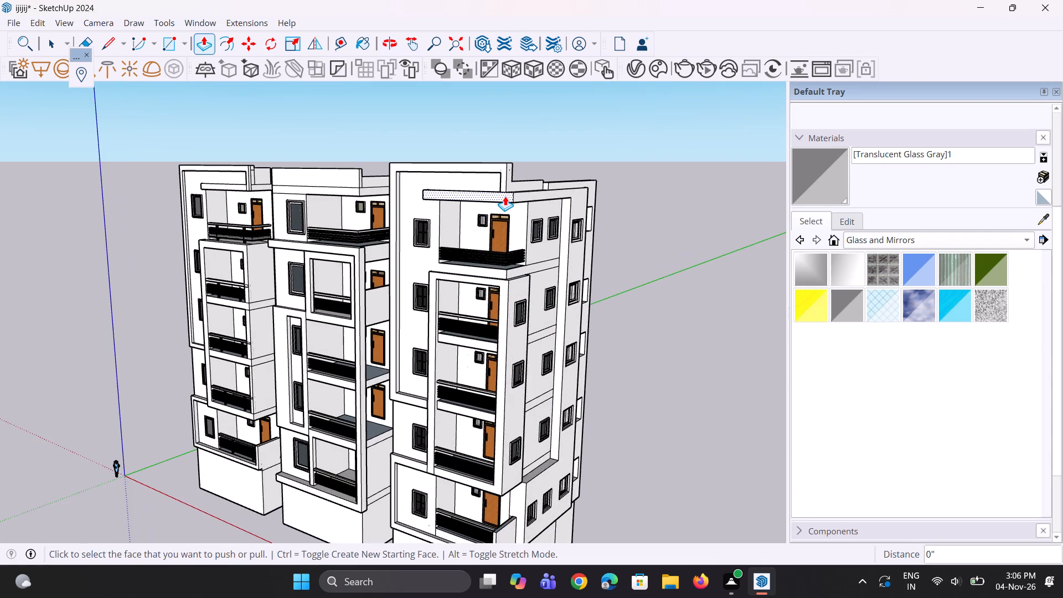
scroll(505, 195, down, 5)
scroll(523, 240, up, 1)
middle_drag(523, 241, 507, 233)
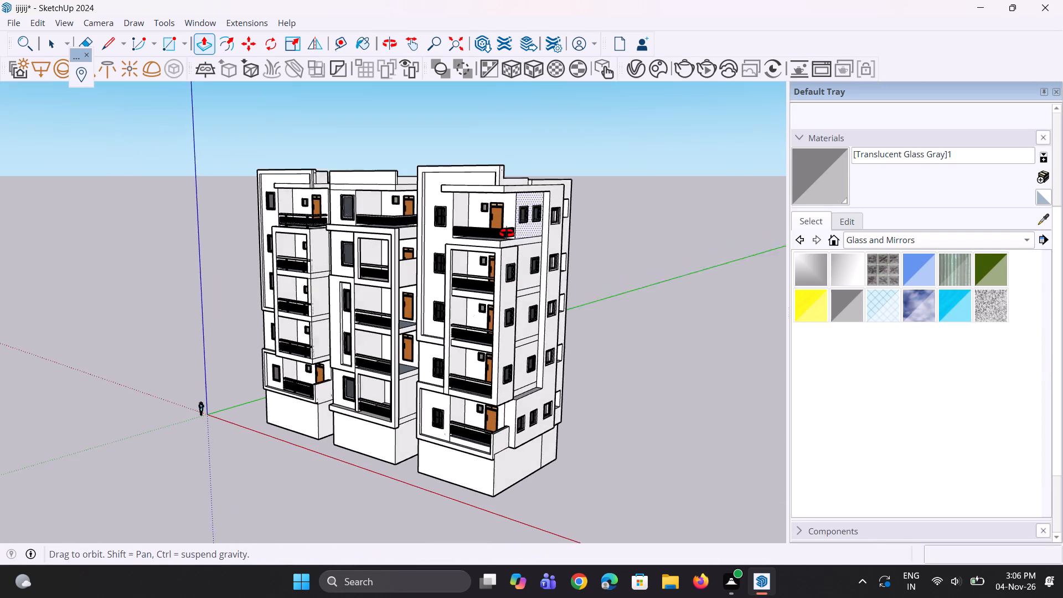
middle_drag(507, 233, 482, 224)
scroll(479, 215, up, 5)
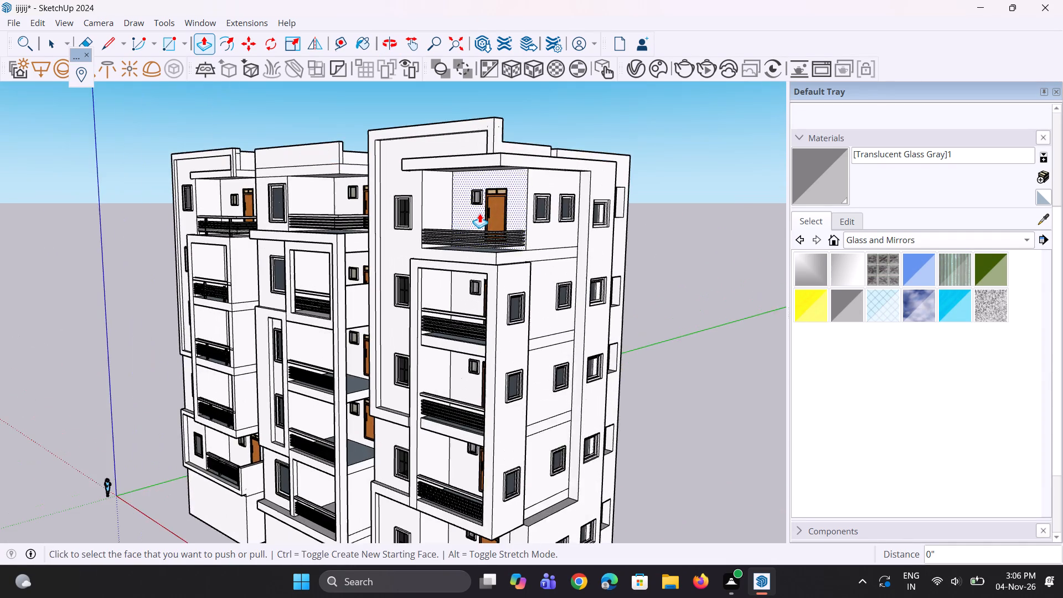
scroll(483, 213, down, 4)
key(space)
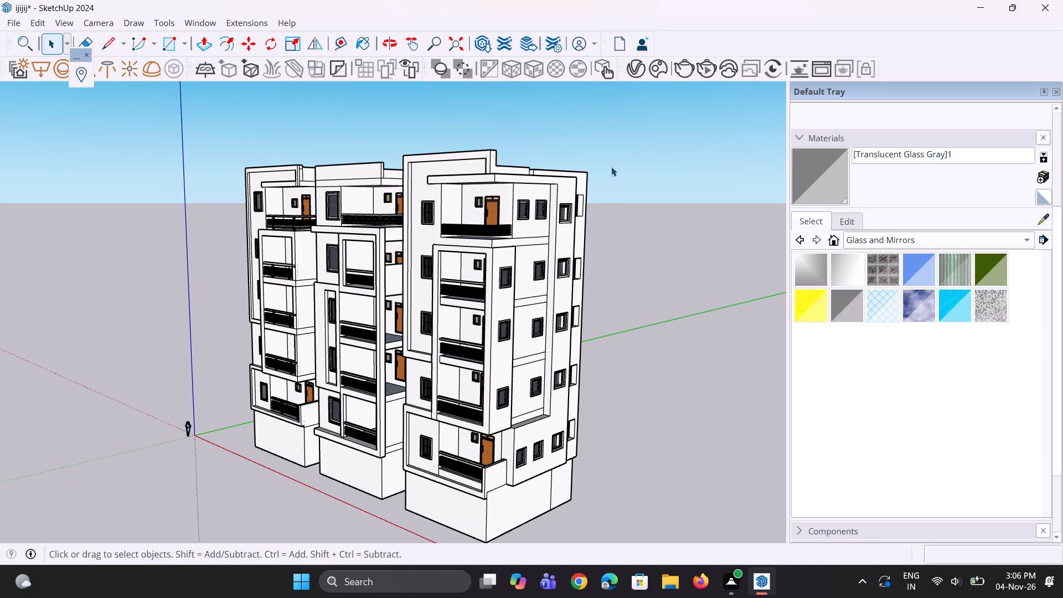
key(space)
Erase the vertical line dividing the end building's plain ground-level base side wall.
scroll(576, 127, down, 3)
middle_drag(529, 313, 557, 256)
key(p)
scroll(531, 369, up, 3)
scroll(507, 457, up, 4)
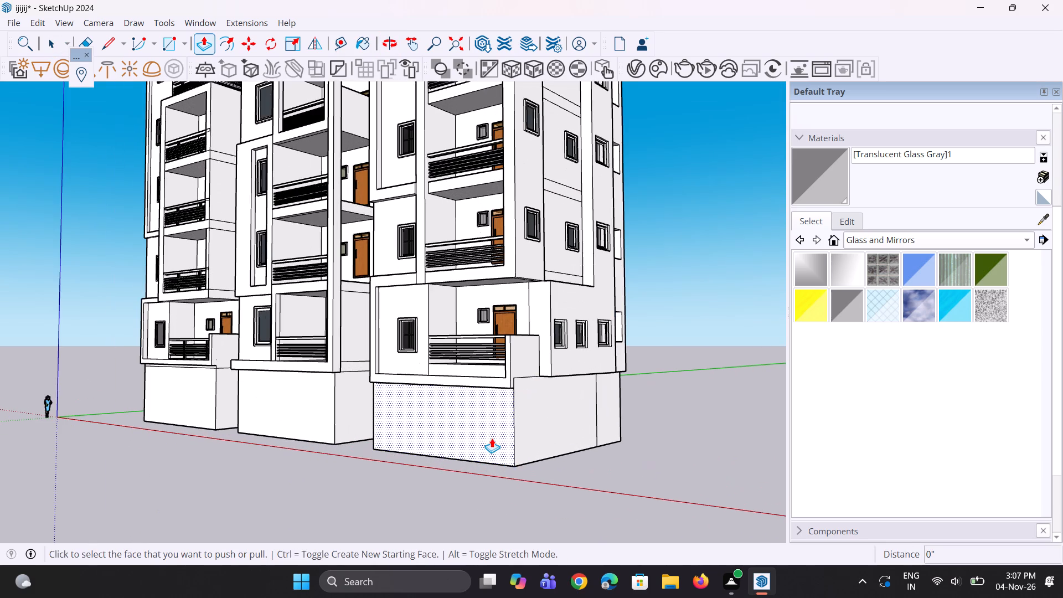
click(492, 437)
key(Escape)
scroll(600, 429, up, 2)
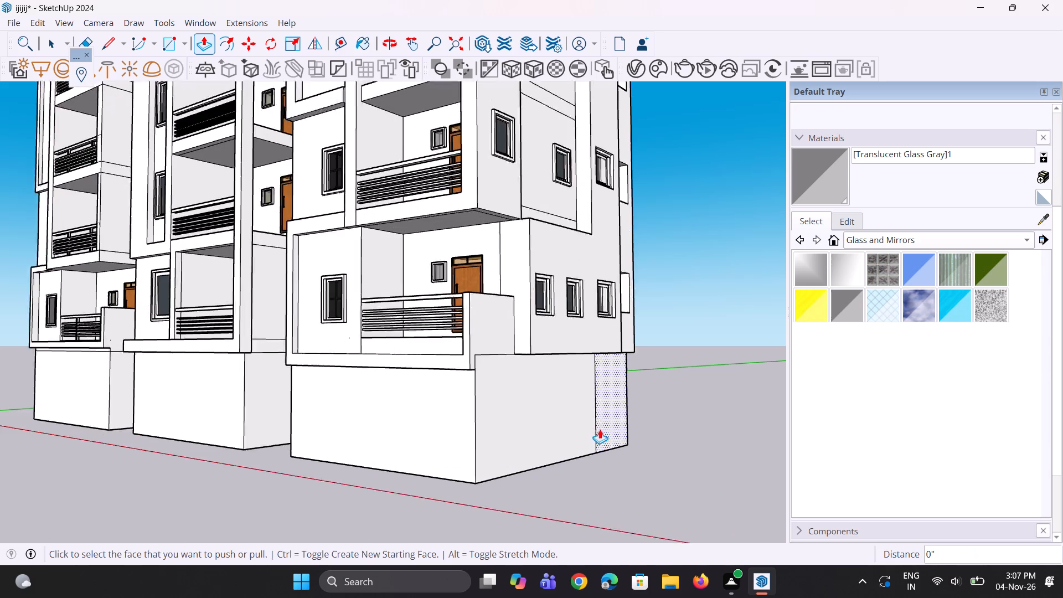
scroll(600, 429, up, 2)
scroll(586, 362, up, 2)
middle_drag(577, 354, 438, 375)
scroll(438, 370, up, 1)
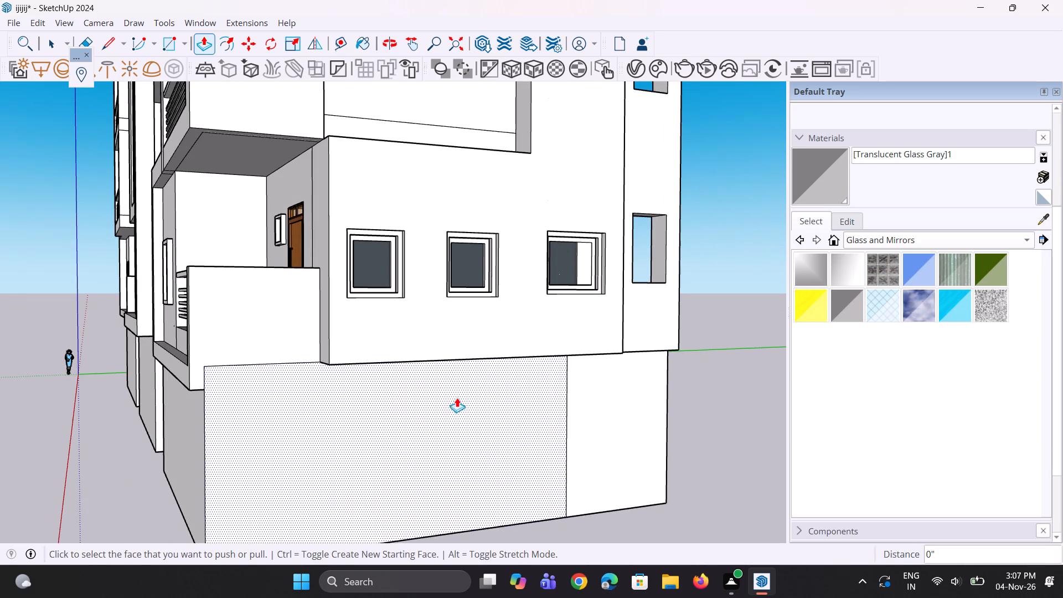
key(e)
drag(542, 419, 609, 399)
Erase the leftover dividing line across the underside of the end building's base.
scroll(587, 372, down, 7)
scroll(230, 456, up, 1)
middle_drag(244, 440, 411, 264)
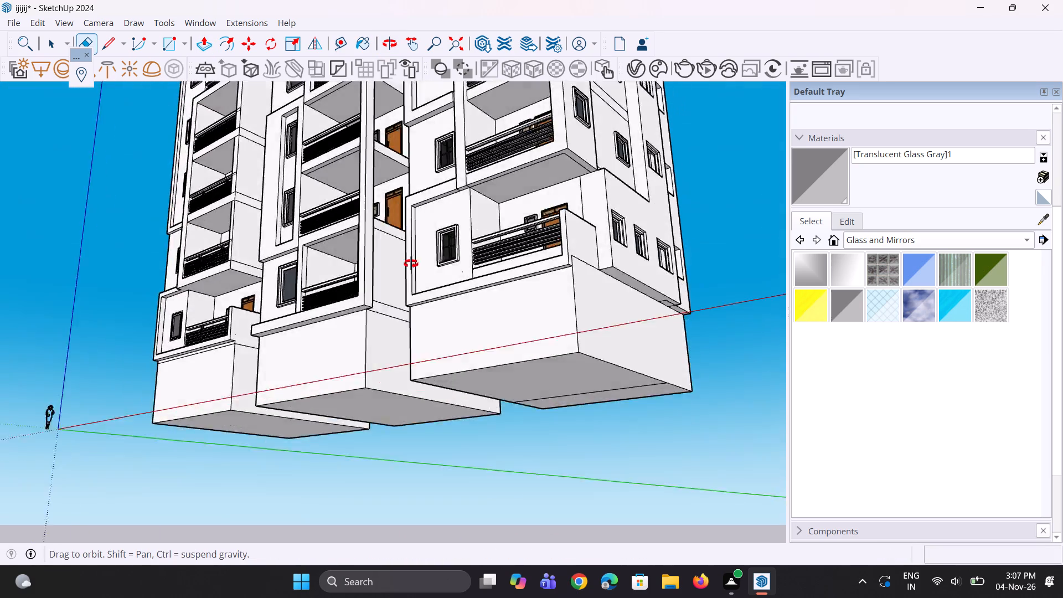
middle_drag(411, 264, 410, 203)
click(647, 339)
Push the front wall of the end building's base 30' inward beneath the lowest storey.
middle_drag(515, 182, 496, 197)
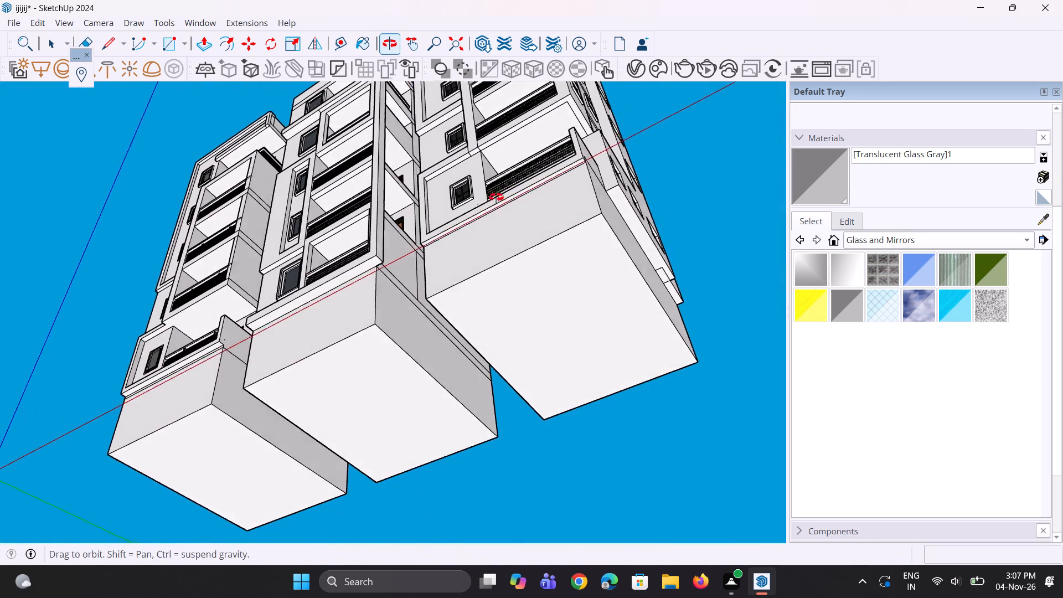
middle_drag(496, 197, 394, 318)
key(p)
scroll(397, 312, up, 3)
click(404, 344)
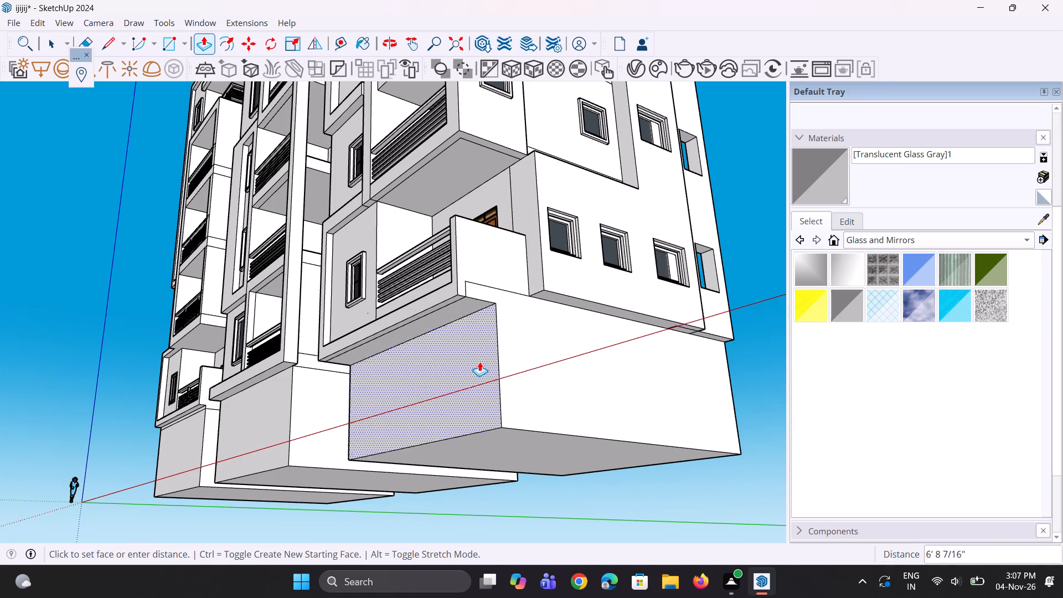
click(640, 357)
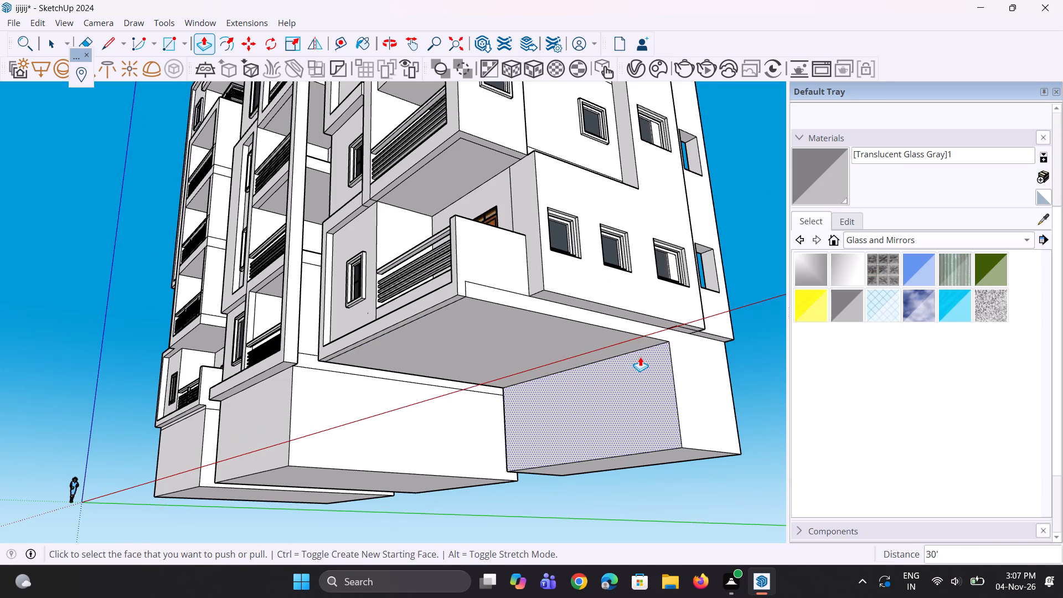
Push the front walls of the other two buildings' bases inward by the same 30'.
middle_drag(446, 401, 627, 393)
scroll(627, 393, down, 4)
double_click(449, 413)
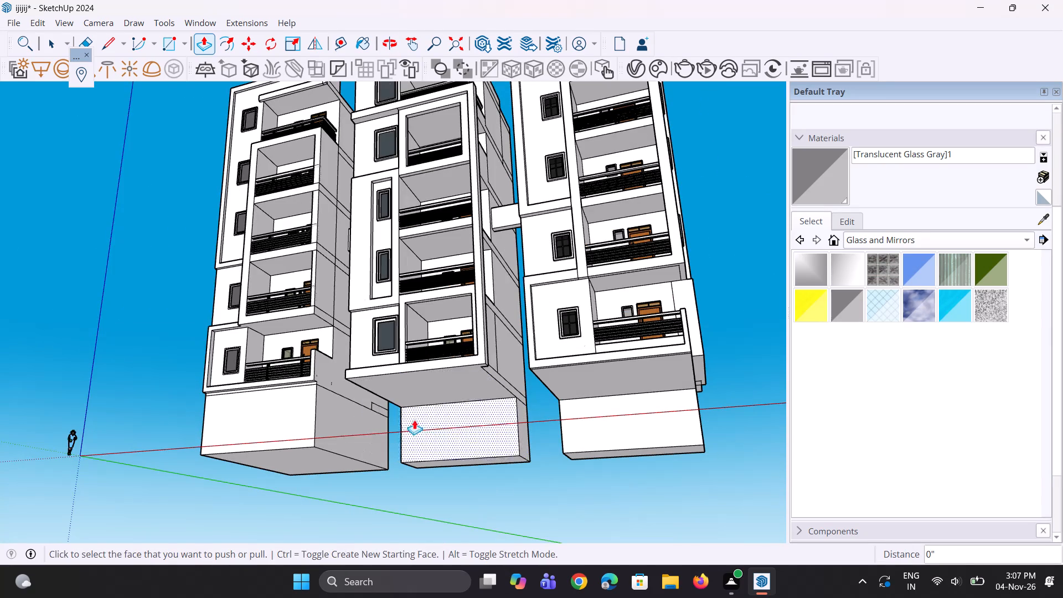
double_click(251, 417)
Extrude the undersides of all three base blocks 1' 6 7/16" downward as new volumes, keeping their original bottom edges.
scroll(333, 403, down, 7)
middle_drag(529, 413, 447, 430)
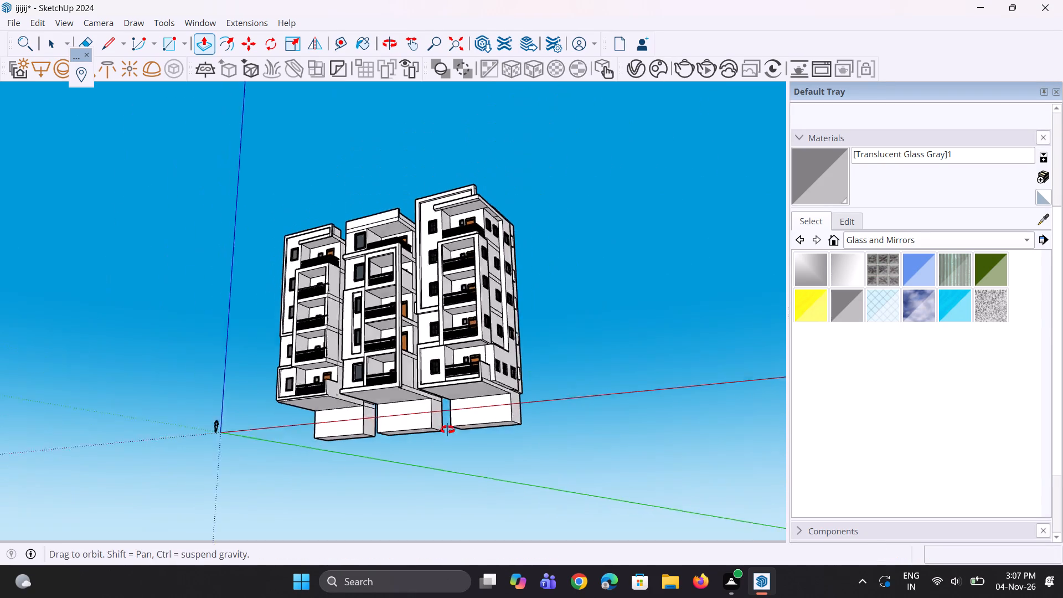
middle_drag(447, 430, 441, 430)
scroll(448, 423, up, 6)
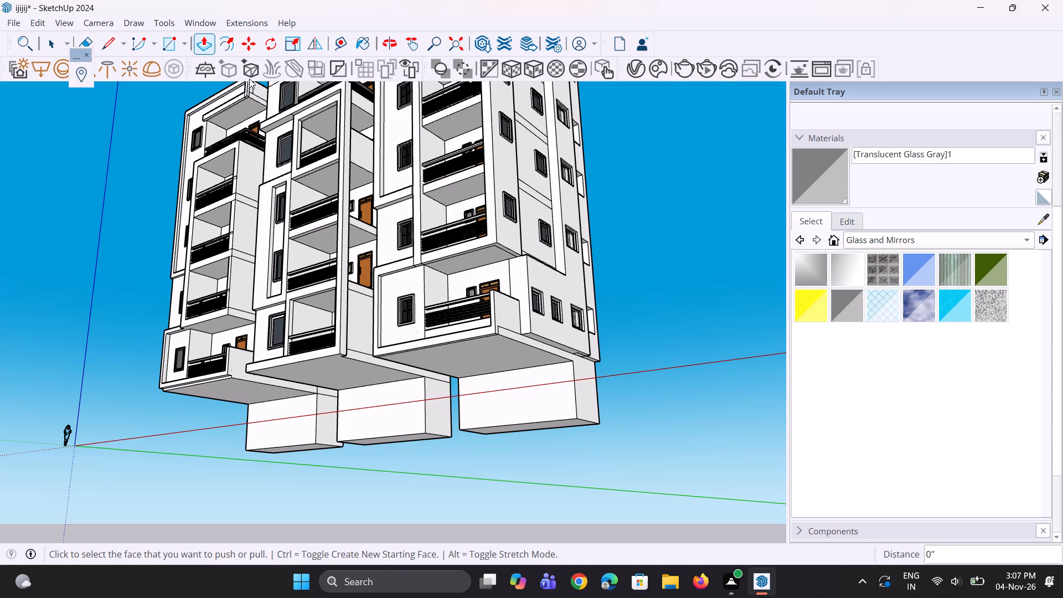
scroll(235, 121, up, 3)
scroll(250, 61, down, 16)
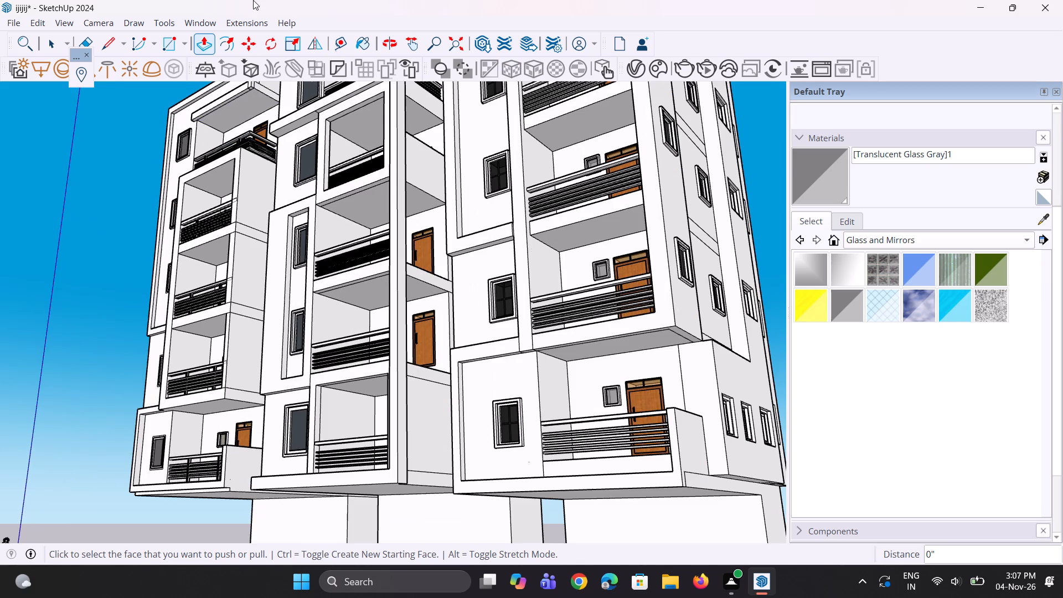
scroll(260, 285, down, 10)
middle_drag(371, 384, 386, 306)
scroll(428, 379, up, 7)
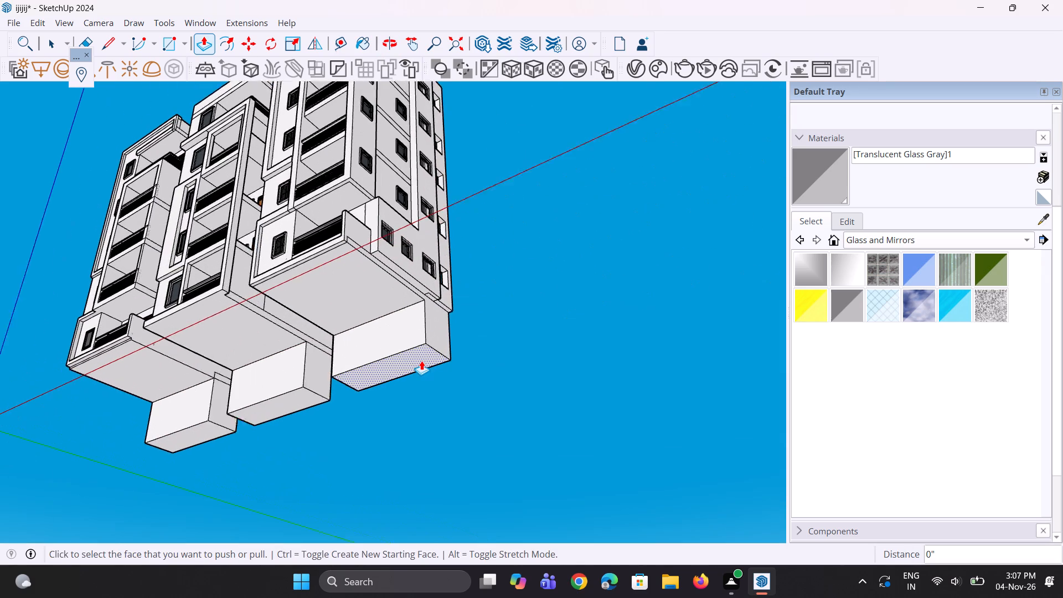
click(420, 357)
click(421, 363)
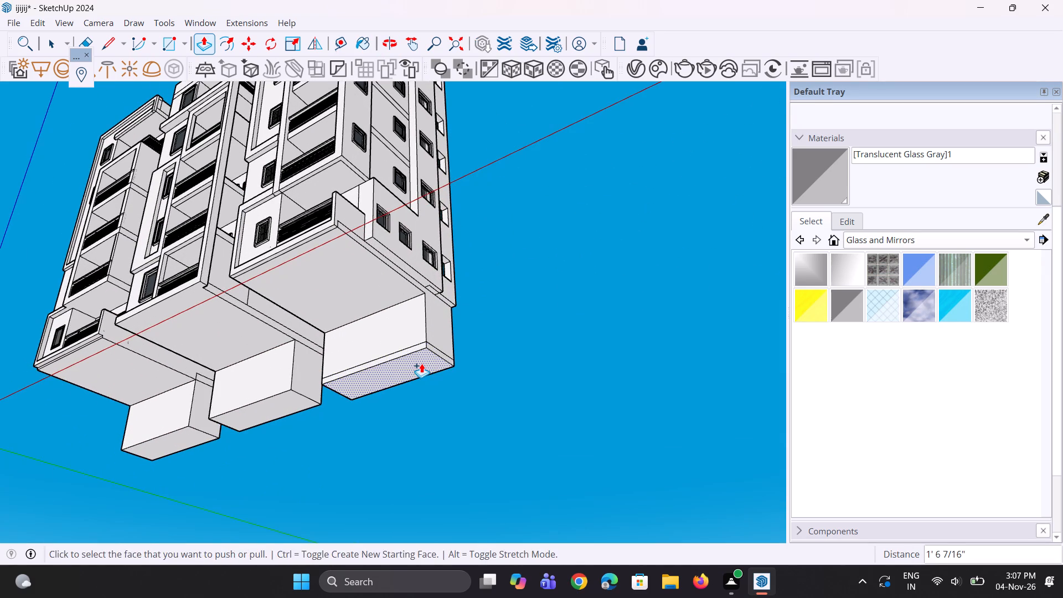
double_click(292, 402)
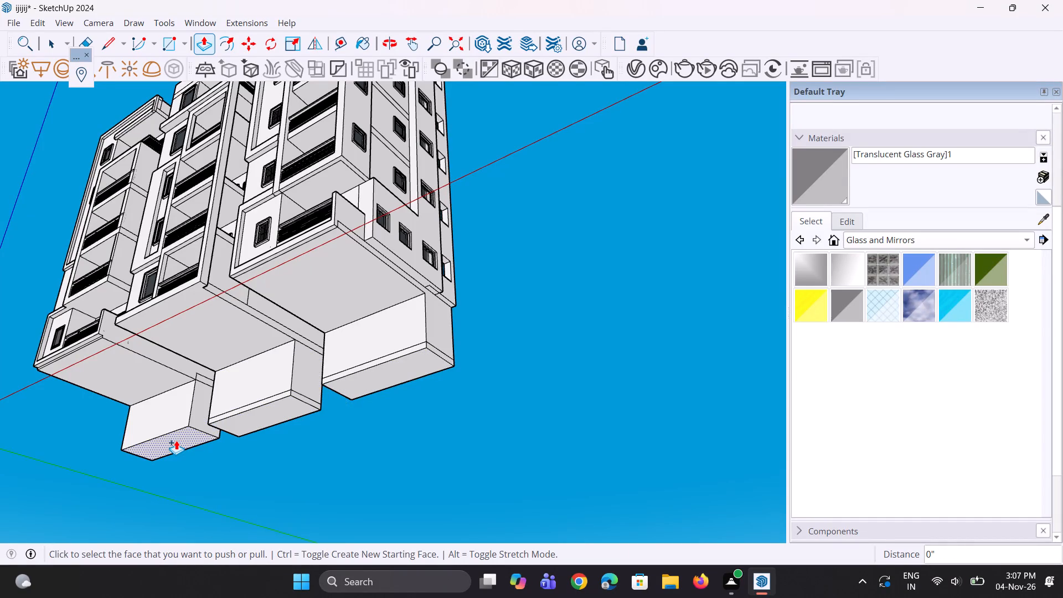
double_click(176, 440)
Pull the front band at the bottom of the end building's base 30' 11 13/16" forward to form a ground slab.
middle_drag(270, 377, 302, 451)
scroll(328, 400, up, 7)
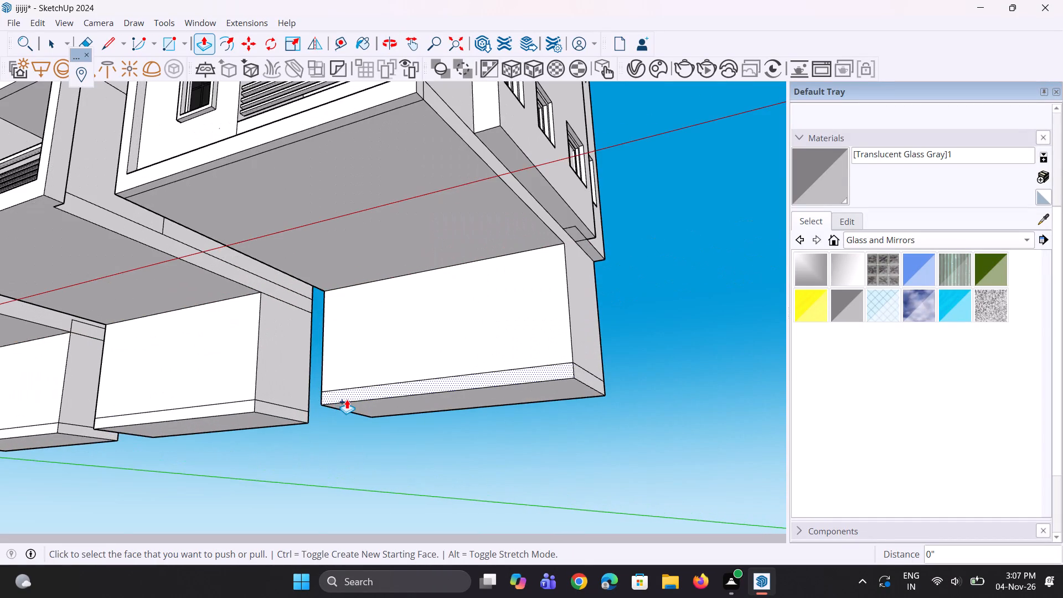
key(l)
key(p)
click(399, 391)
scroll(339, 324, down, 4)
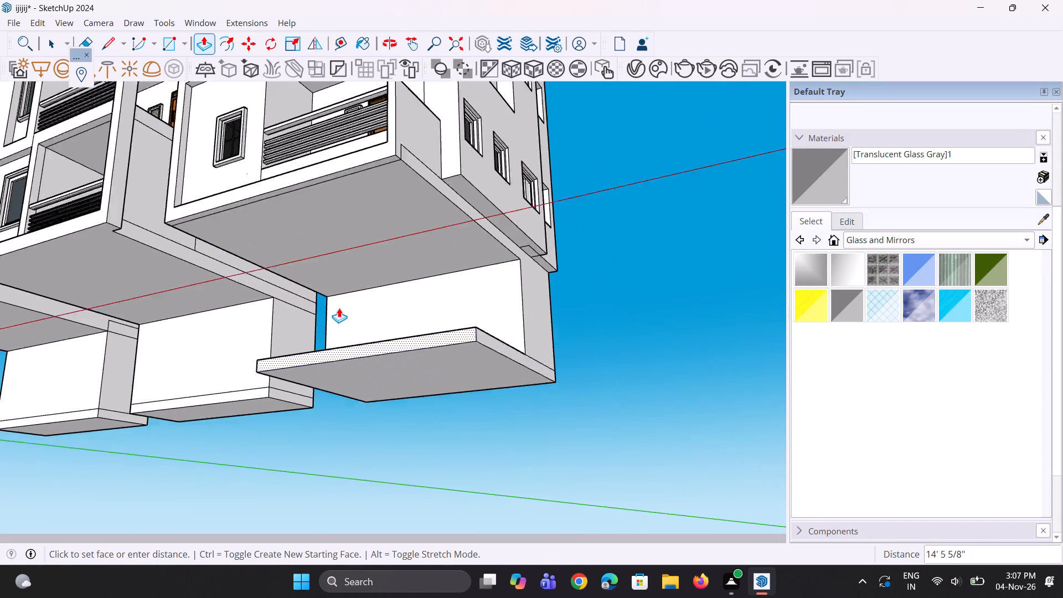
click(340, 210)
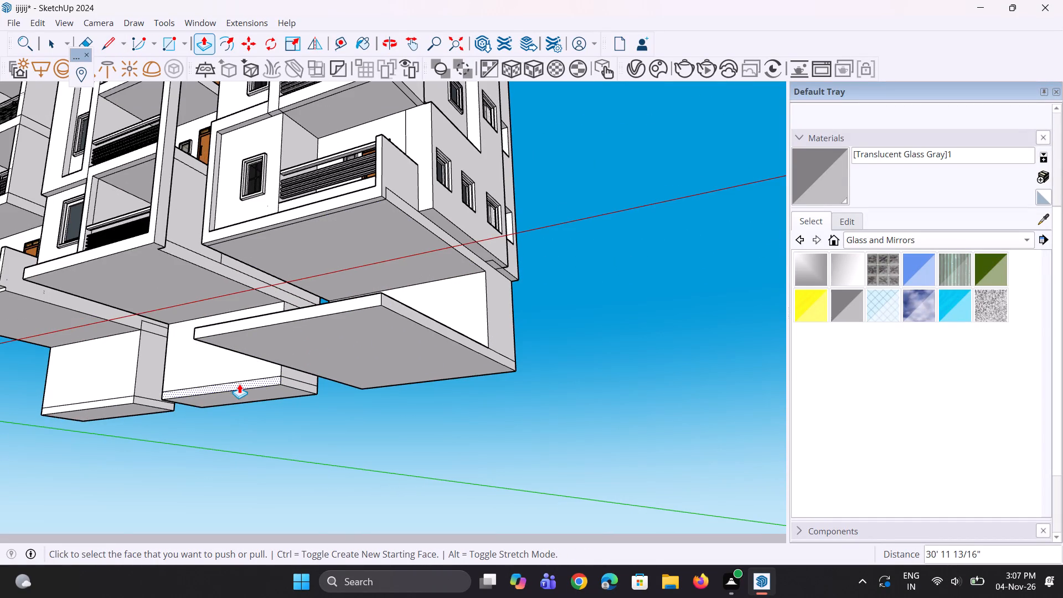
Pull the bottom front bands of the other two buildings' bases forward by the same 30' 11 13/16".
double_click(239, 384)
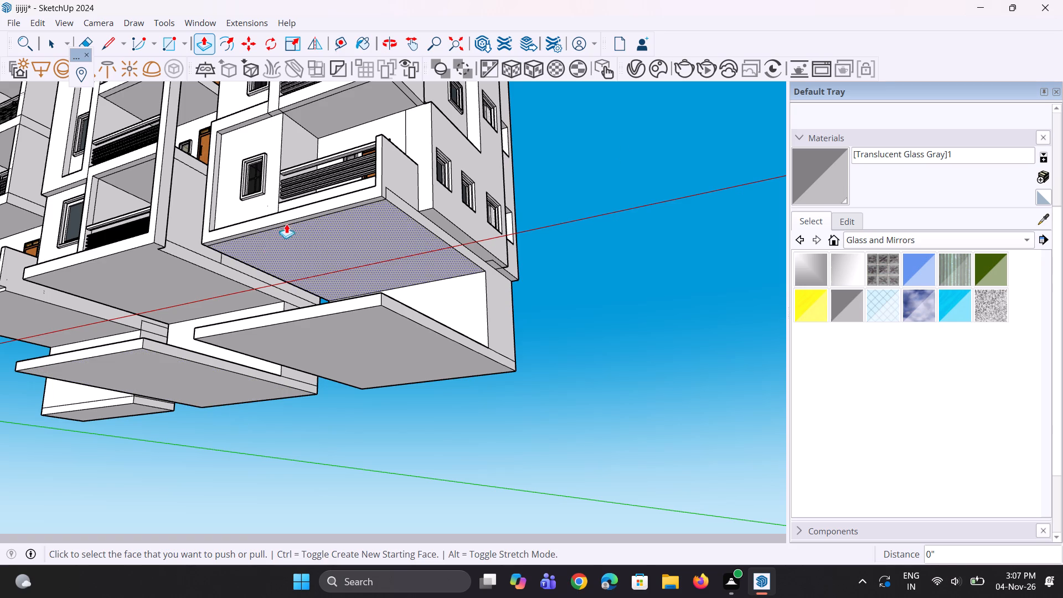
scroll(290, 221, down, 6)
middle_drag(161, 254, 448, 385)
scroll(358, 374, up, 7)
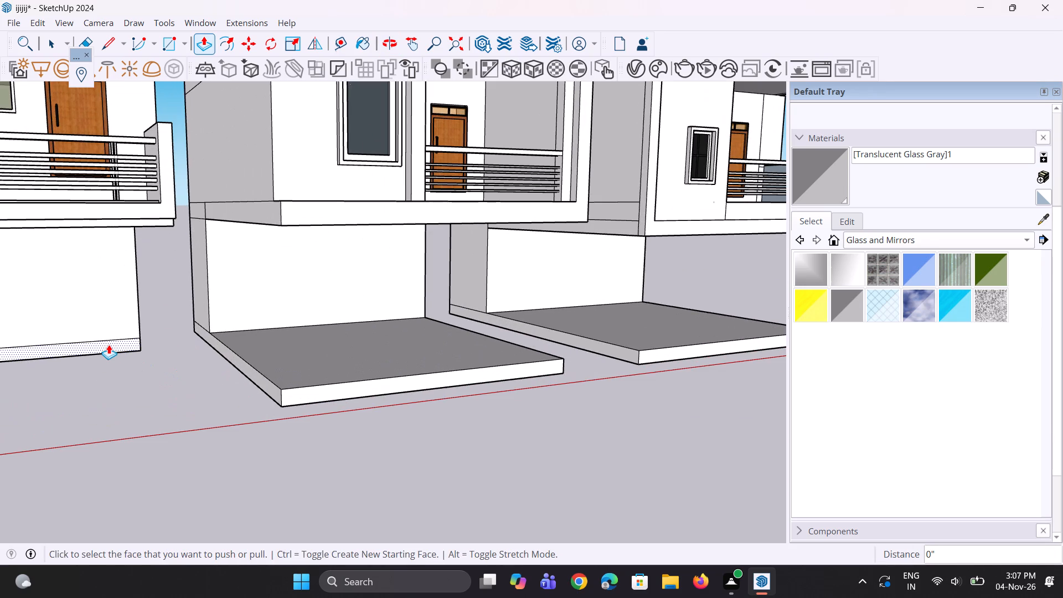
double_click(109, 344)
Extend the side of the middle building's ground slab about 8' 2 5/8" to meet the slab of the building nearest the origin.
scroll(204, 327, up, 1)
middle_drag(204, 327, 174, 334)
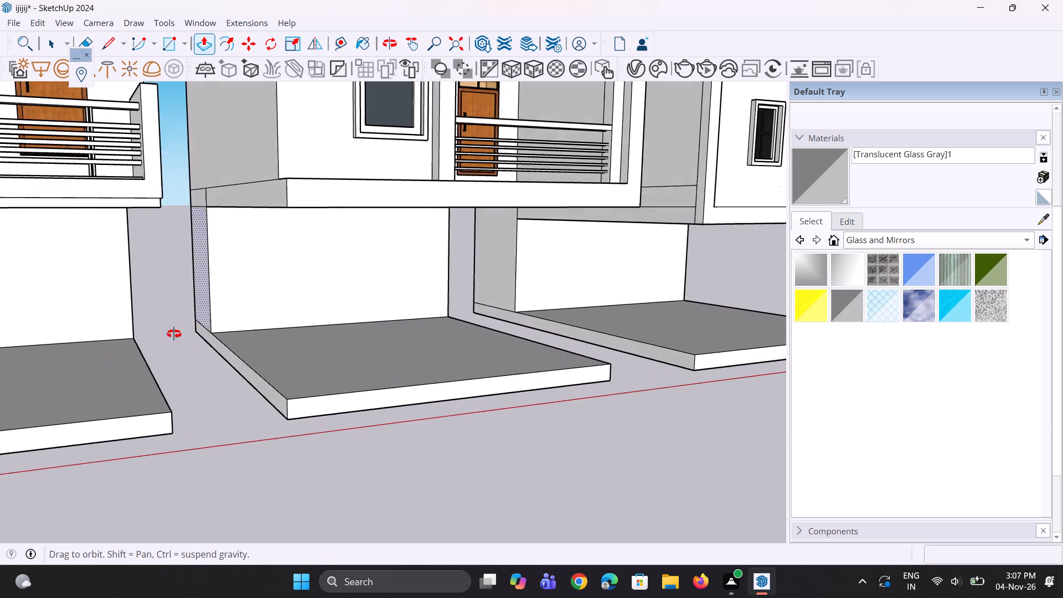
middle_drag(174, 334, 109, 343)
middle_drag(188, 352, 371, 344)
click(284, 423)
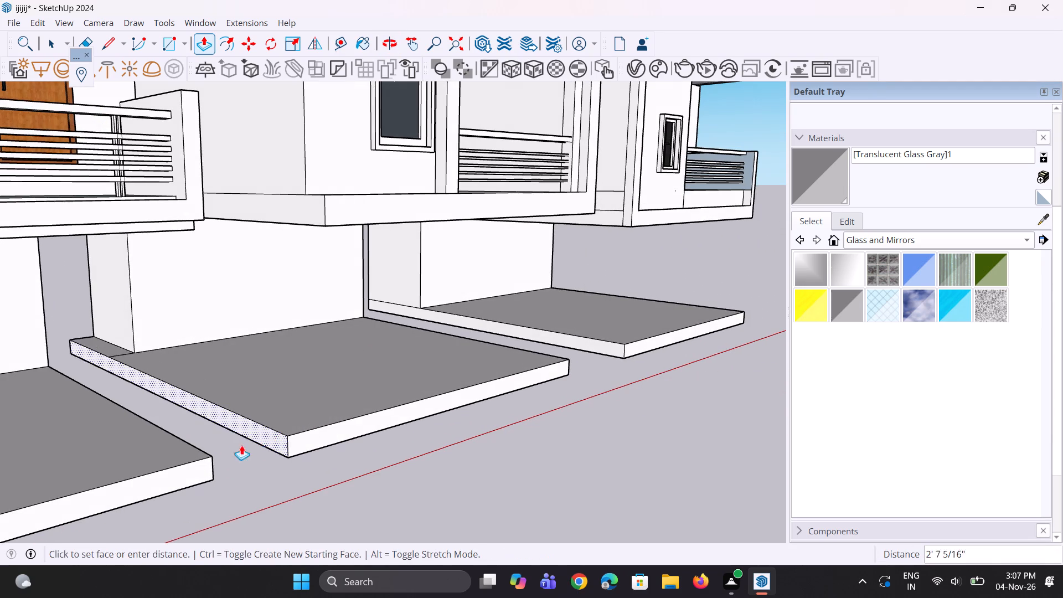
click(214, 457)
Extend the side of the end building's ground slab about 1' 11 1/8" to meet the middle building's slab.
scroll(569, 354, up, 2)
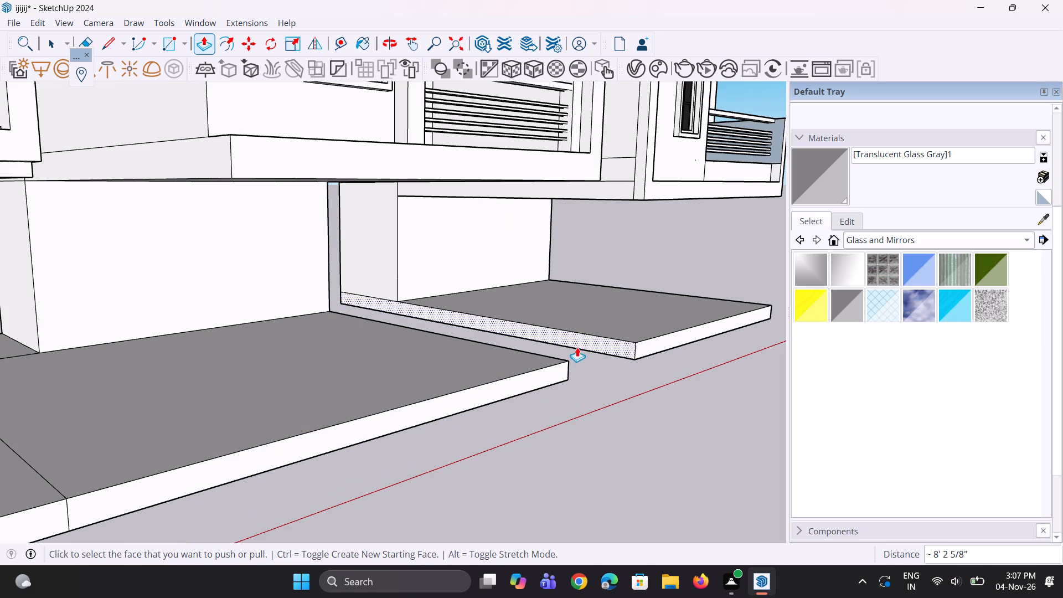
double_click(579, 343)
scroll(576, 369, up, 3)
click(577, 369)
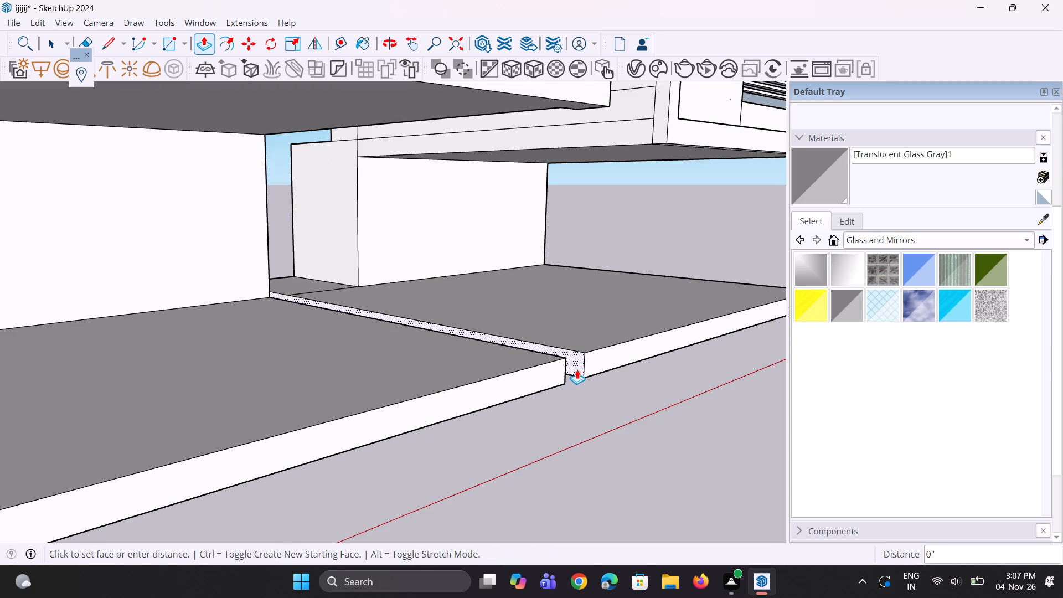
click(567, 355)
scroll(386, 415, down, 11)
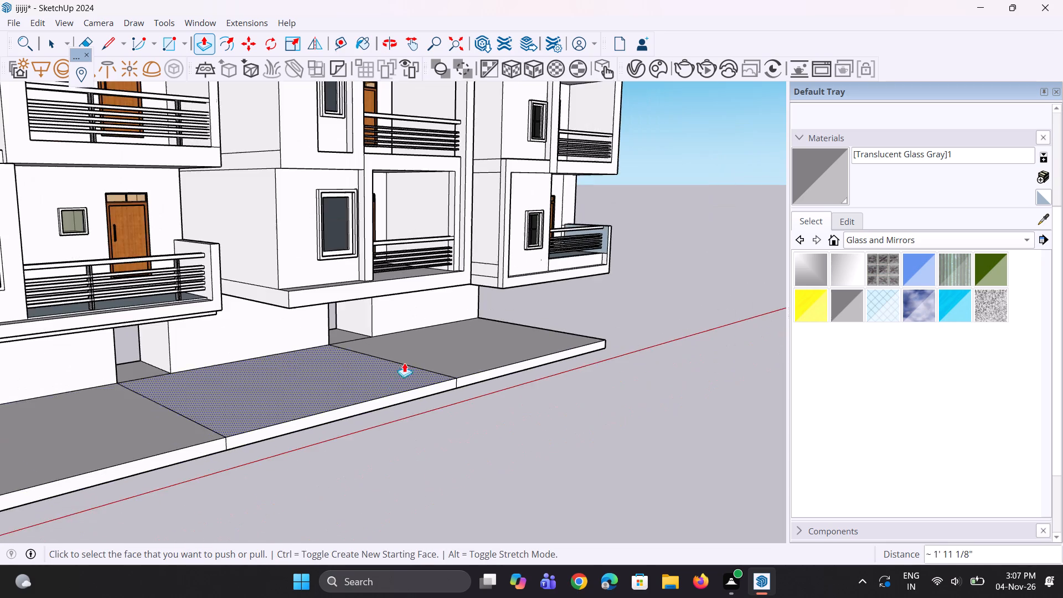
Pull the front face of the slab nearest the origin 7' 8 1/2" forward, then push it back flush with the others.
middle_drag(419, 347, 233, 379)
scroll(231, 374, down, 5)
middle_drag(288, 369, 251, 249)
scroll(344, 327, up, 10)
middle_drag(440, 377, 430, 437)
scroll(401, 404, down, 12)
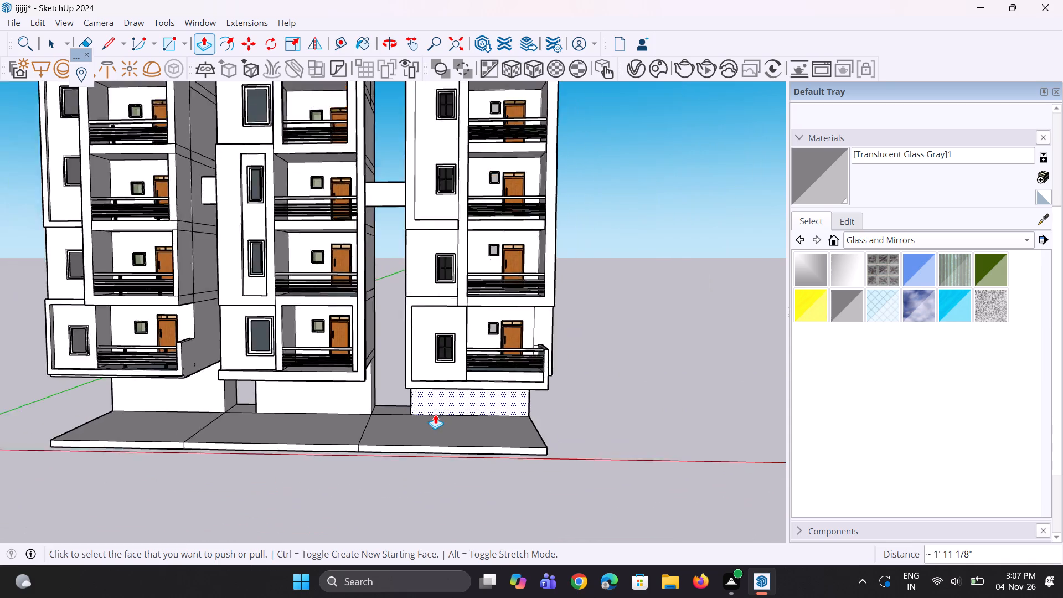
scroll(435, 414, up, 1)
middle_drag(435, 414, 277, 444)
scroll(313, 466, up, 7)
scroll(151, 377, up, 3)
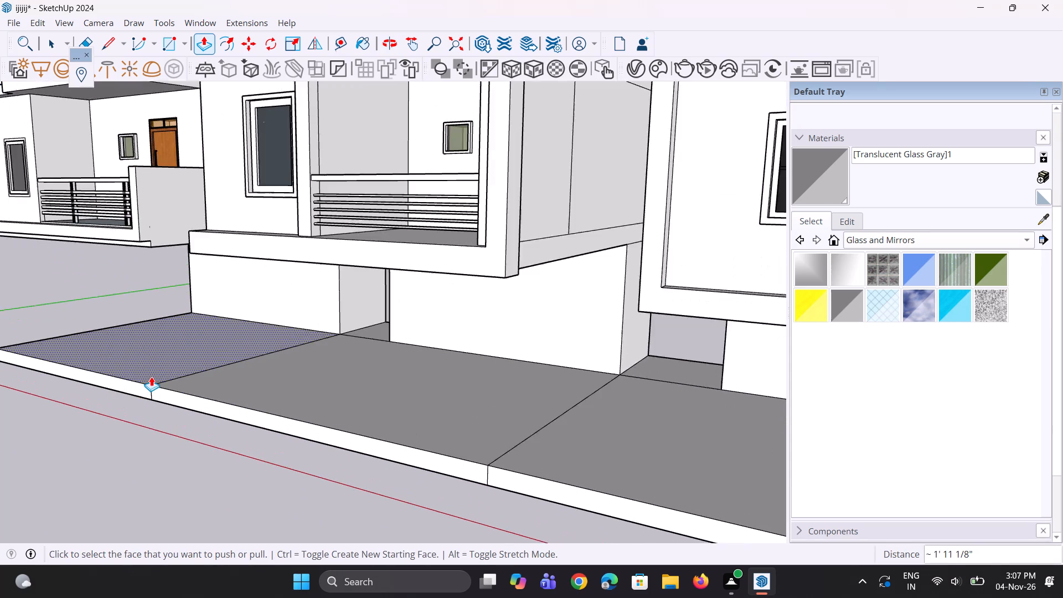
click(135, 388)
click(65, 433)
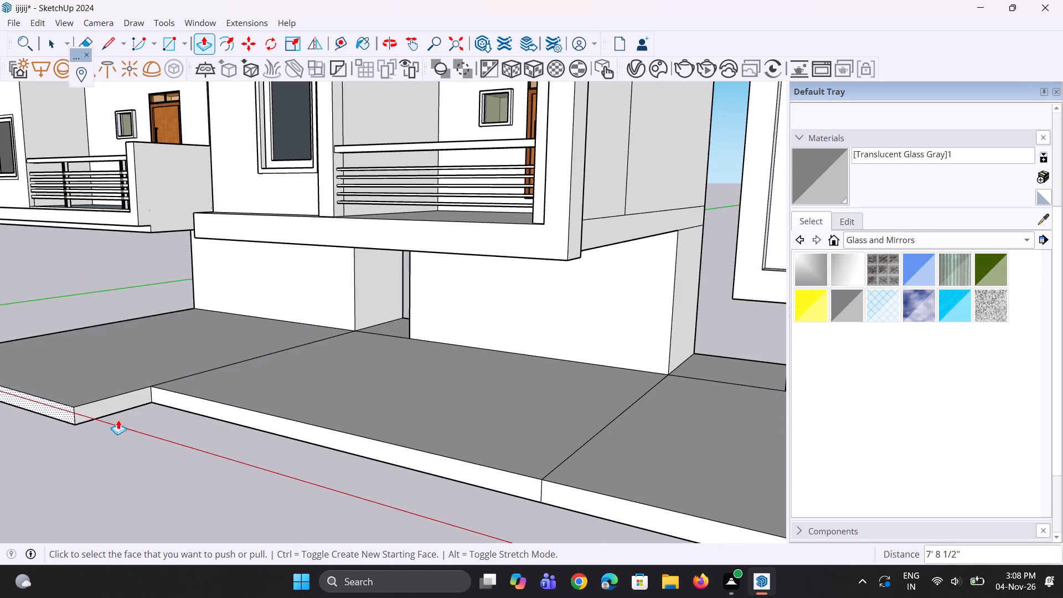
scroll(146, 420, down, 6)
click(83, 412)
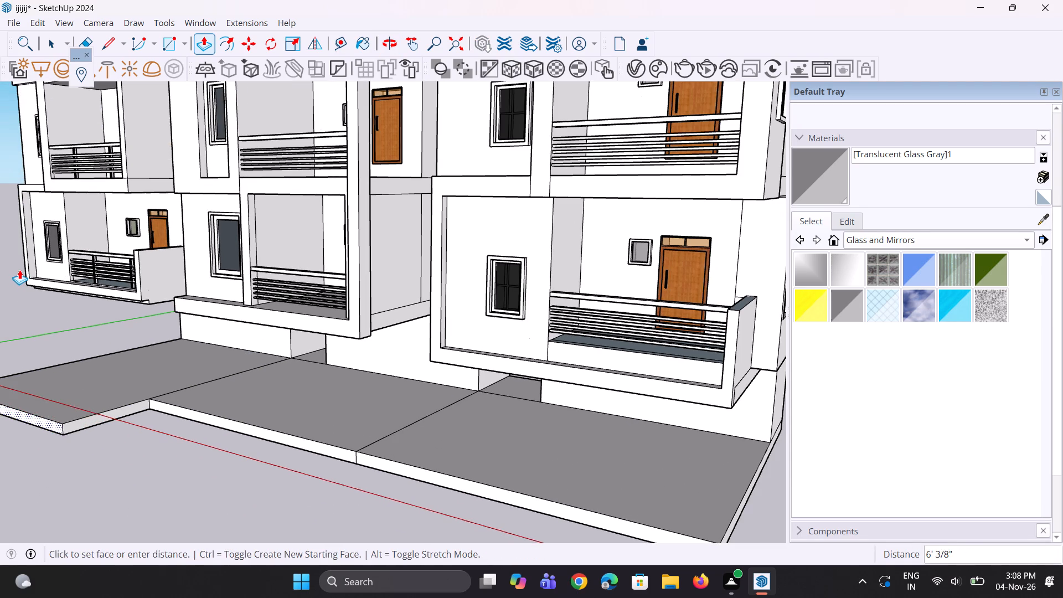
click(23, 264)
Pull the front faces of all three ground slabs forward by the same 6' 11 15/16".
scroll(88, 389, up, 3)
click(132, 404)
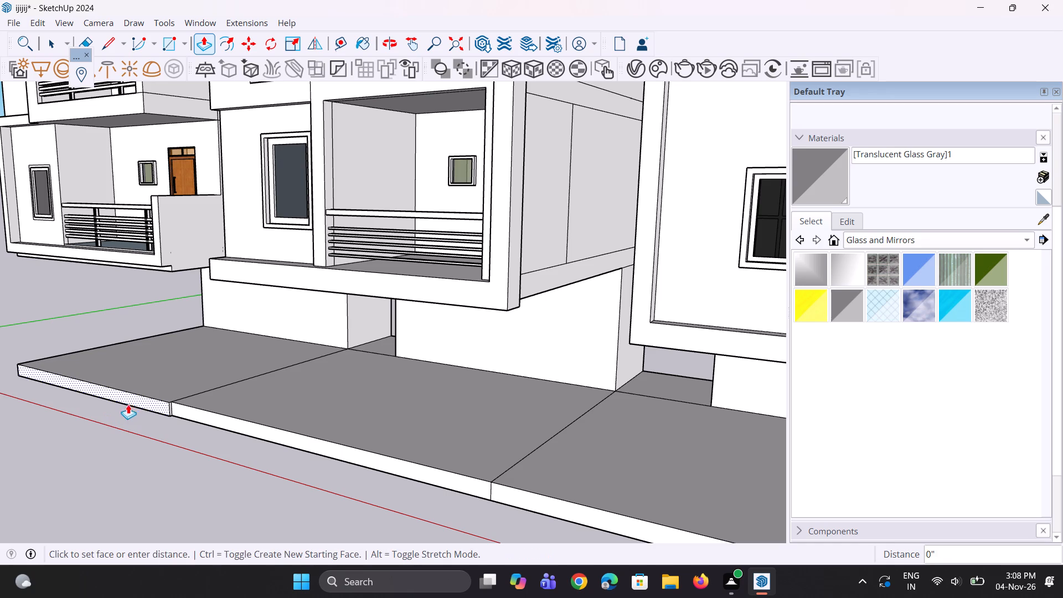
click(85, 444)
double_click(203, 418)
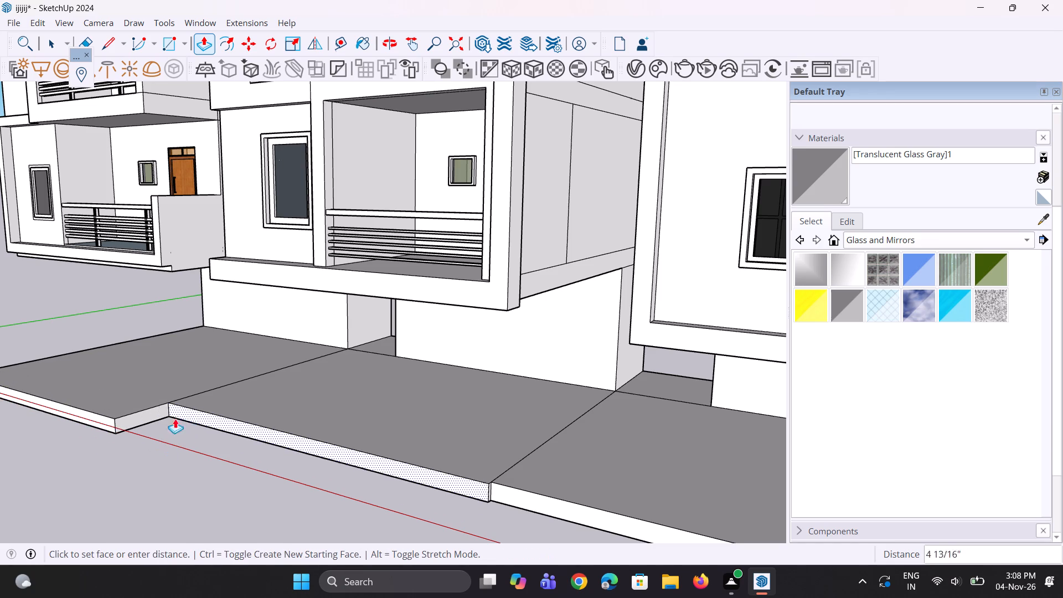
click(107, 431)
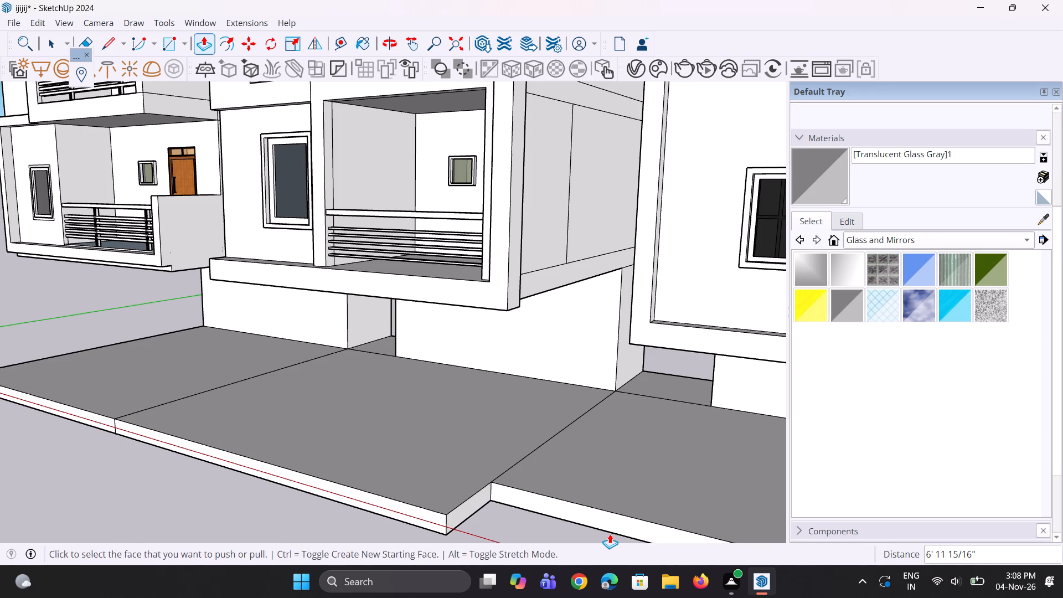
double_click(608, 528)
Erase the two seam lines between the slabs on the top surface of the joined platform.
scroll(183, 389, down, 11)
middle_drag(225, 419, 248, 450)
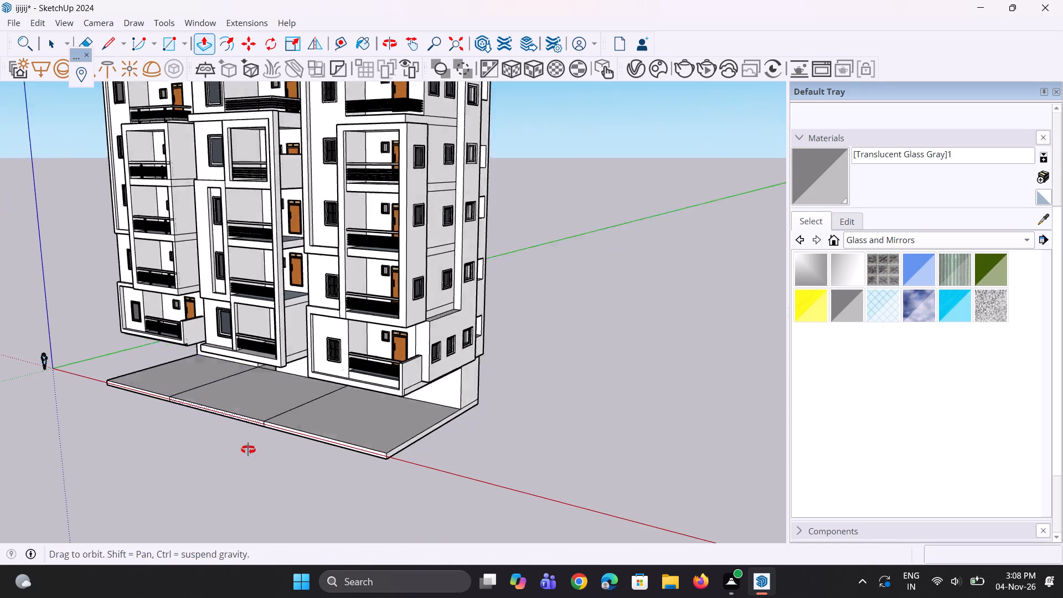
middle_drag(248, 450, 253, 471)
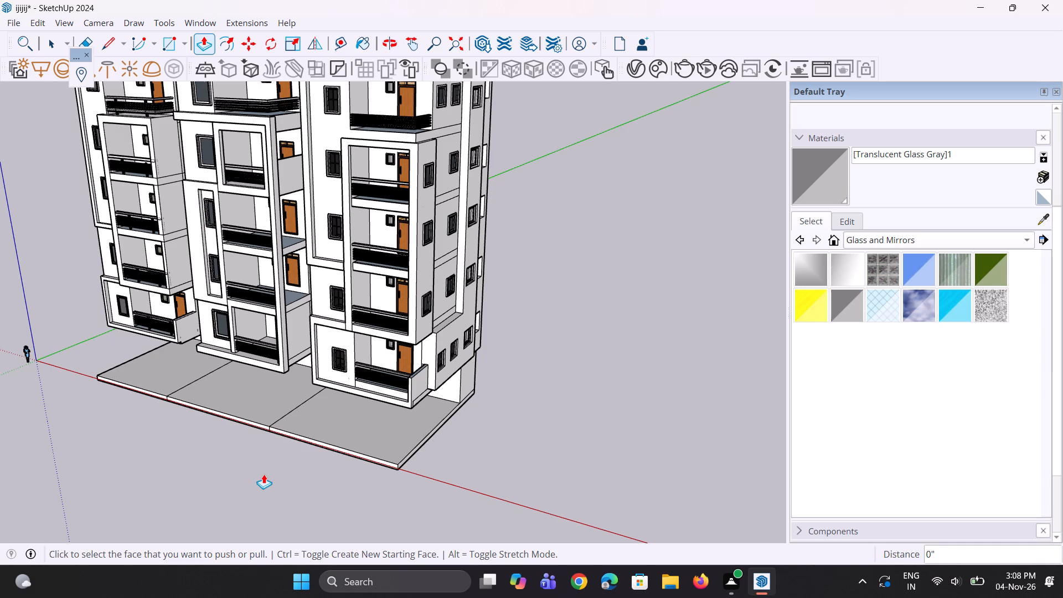
scroll(245, 398, up, 6)
key(e)
drag(166, 347, 177, 360)
drag(316, 404, 348, 422)
Erase the two short vertical seam lines on the platform's front face.
scroll(261, 453, up, 1)
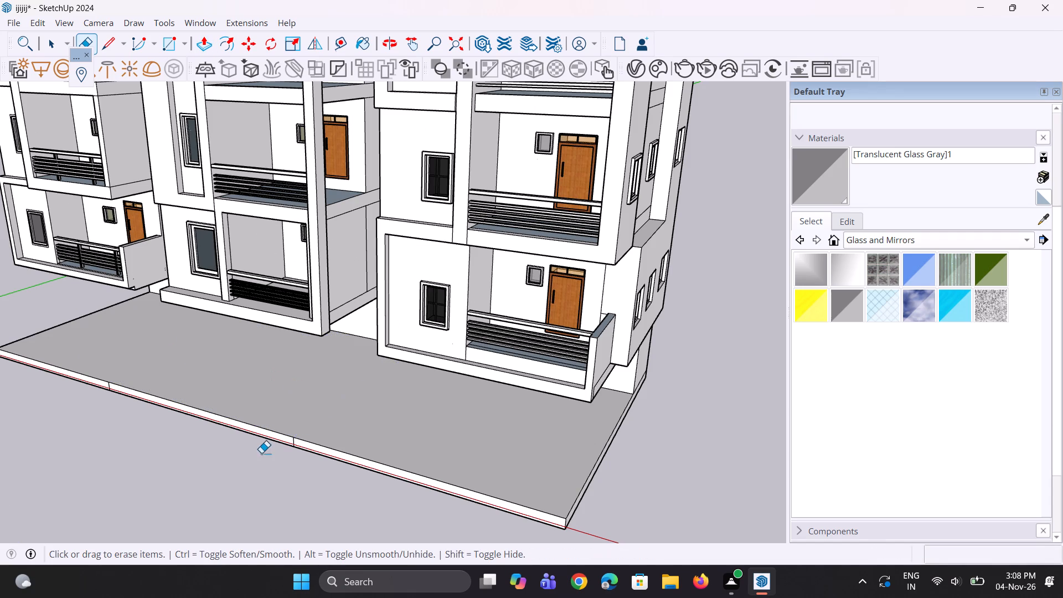
scroll(261, 453, up, 10)
drag(308, 434, 297, 434)
scroll(332, 426, down, 8)
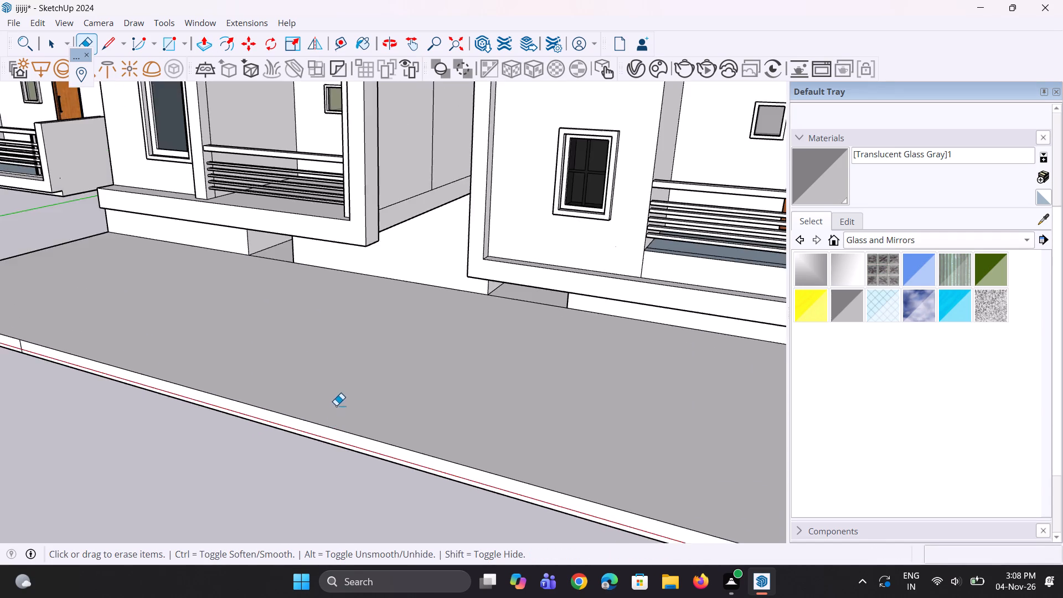
scroll(336, 405, down, 3)
scroll(163, 359, up, 4)
scroll(100, 375, up, 9)
drag(119, 361, 127, 373)
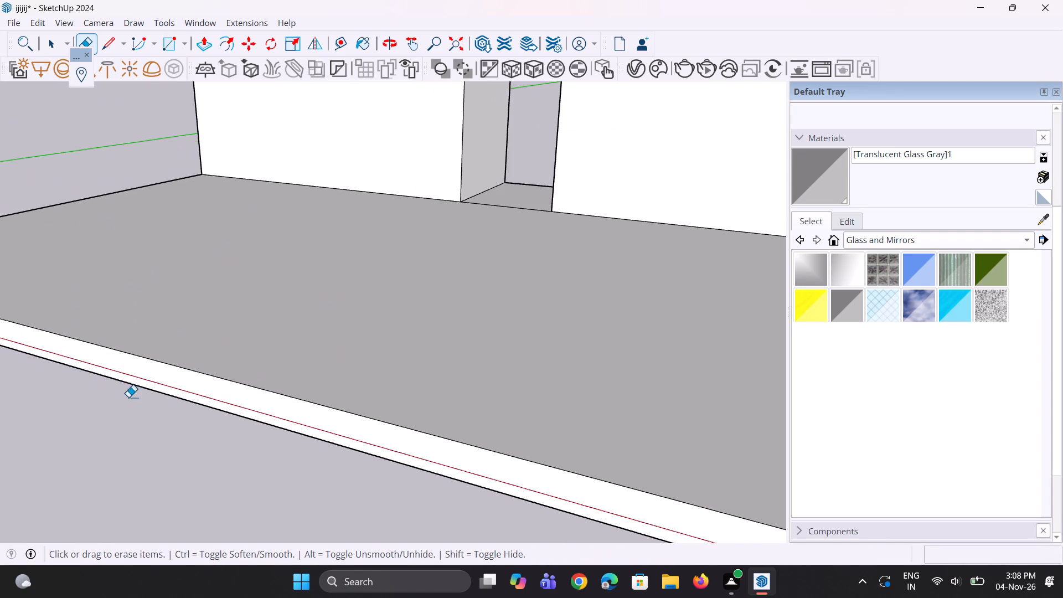
Copy the platform's top front edge 1' 3" inward across its top surface to mark off a narrow front strip.
scroll(95, 425, down, 16)
scroll(173, 428, up, 1)
middle_drag(167, 429, 111, 424)
scroll(59, 377, down, 6)
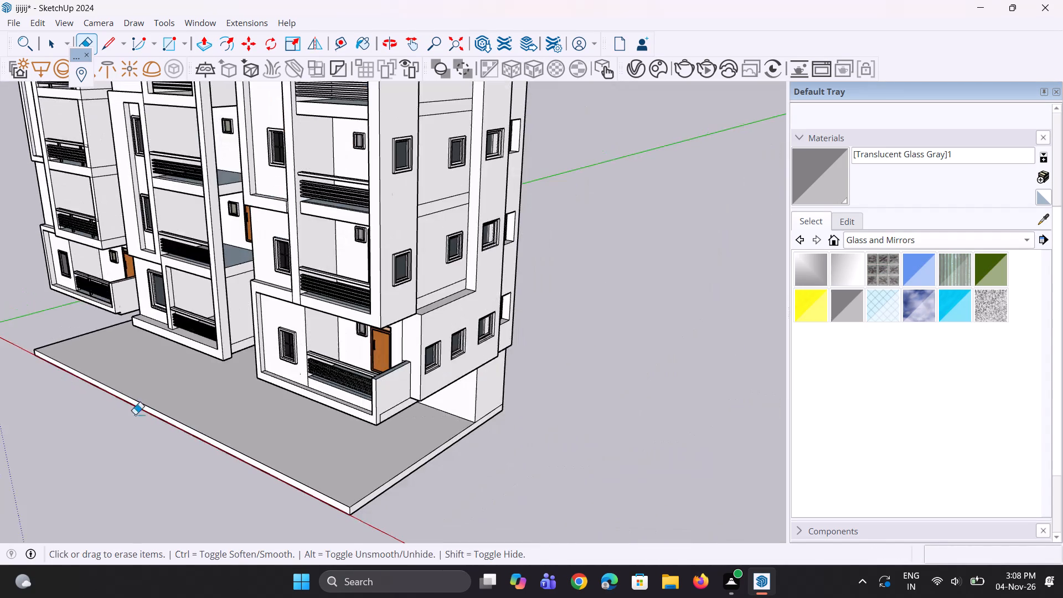
middle_drag(170, 436, 19, 374)
scroll(342, 483, up, 4)
key(space)
key(space)
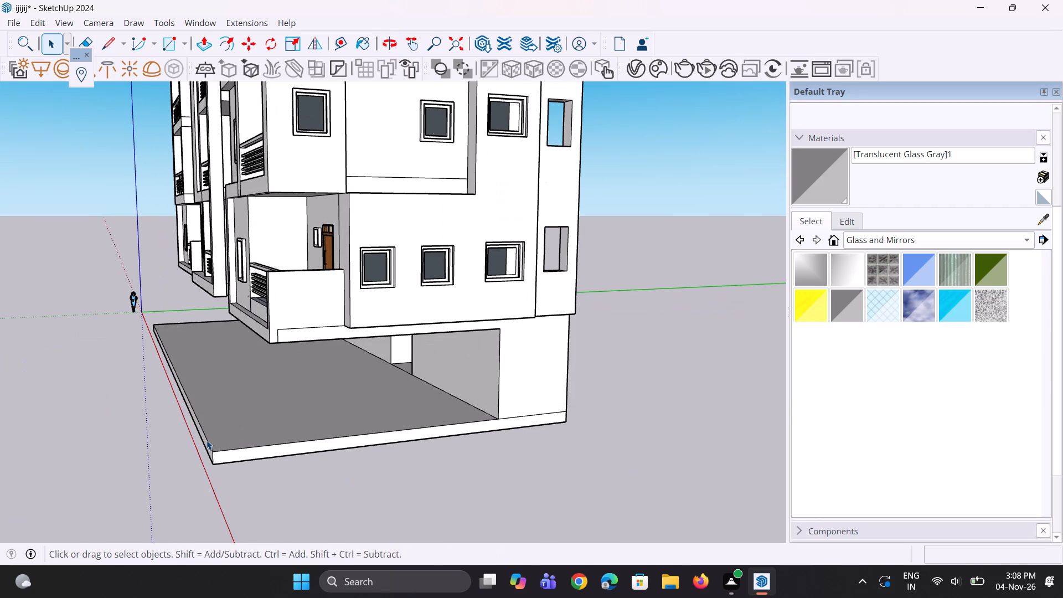
click(207, 440)
scroll(207, 442, up, 7)
key(m)
scroll(207, 442, up, 3)
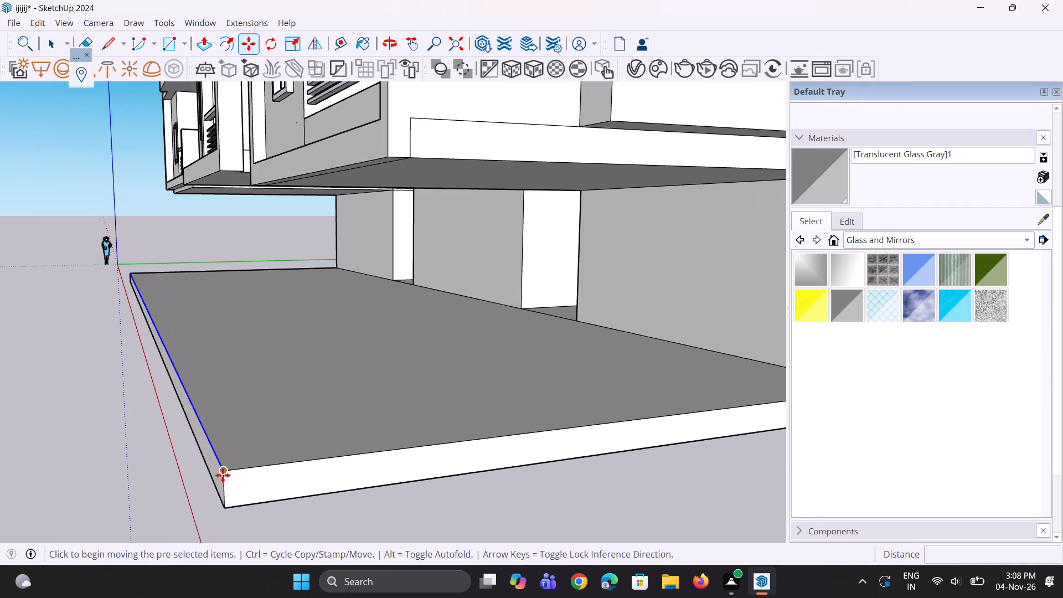
click(223, 475)
click(247, 466)
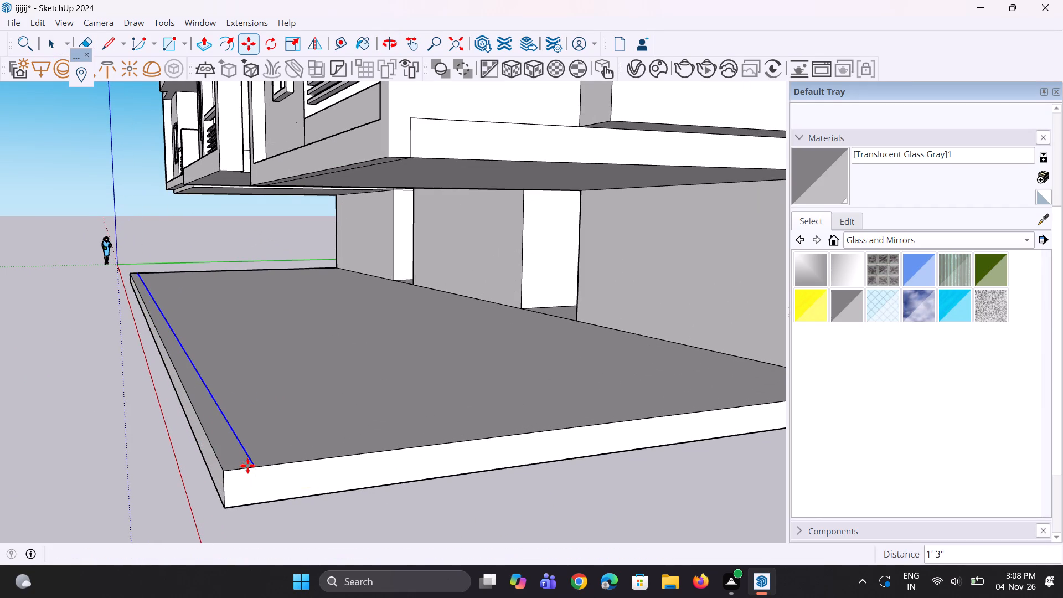
Pull the platform's side face at the end building outward 8' 8 7/16" to extend the platform beyond the building.
scroll(214, 471, down, 5)
middle_drag(199, 447, 231, 471)
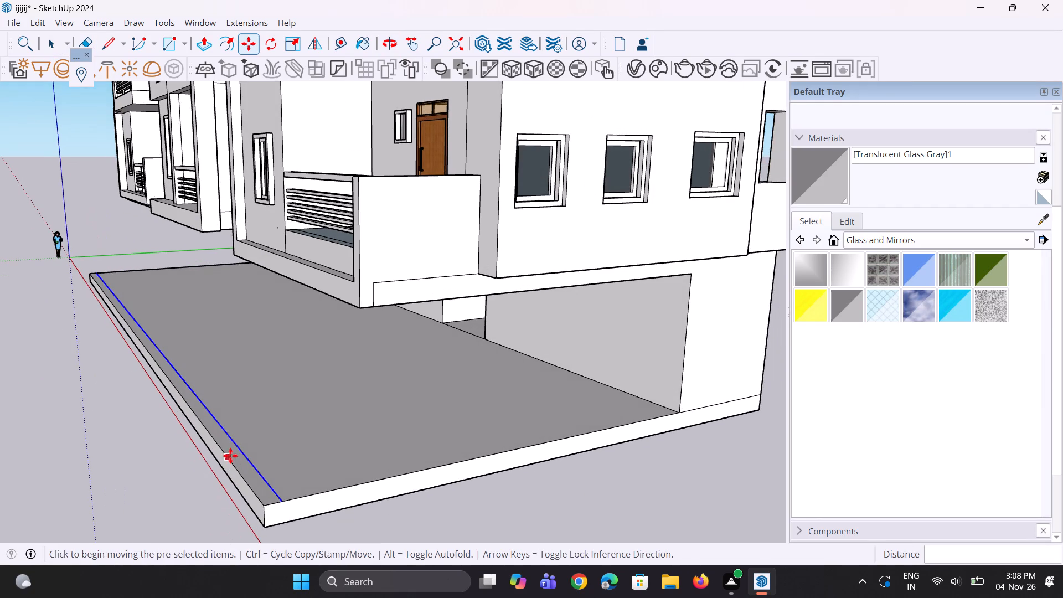
scroll(220, 448, down, 11)
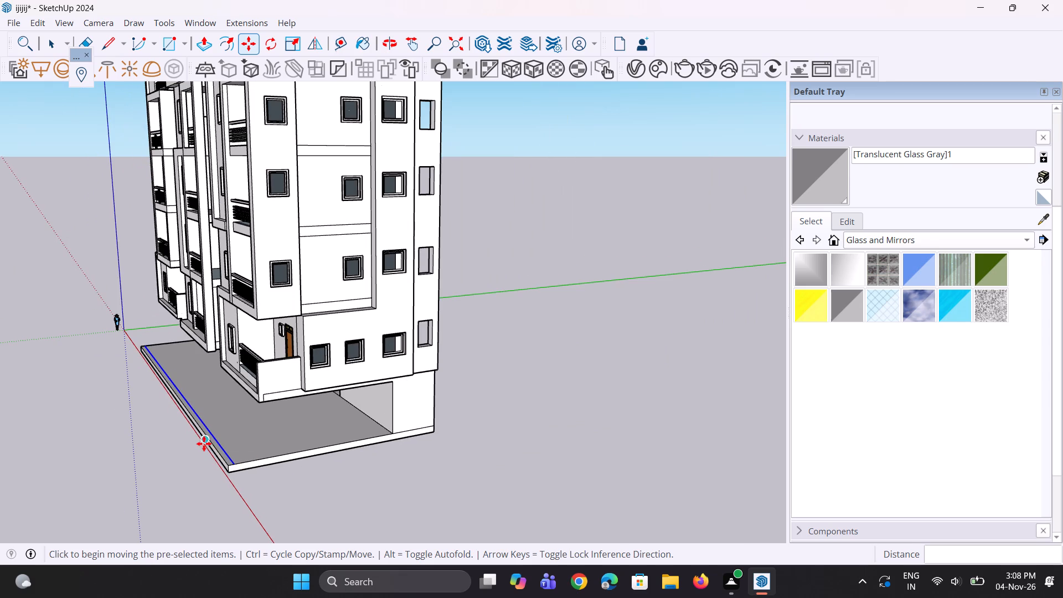
middle_drag(204, 442, 425, 467)
key(space)
key(space)
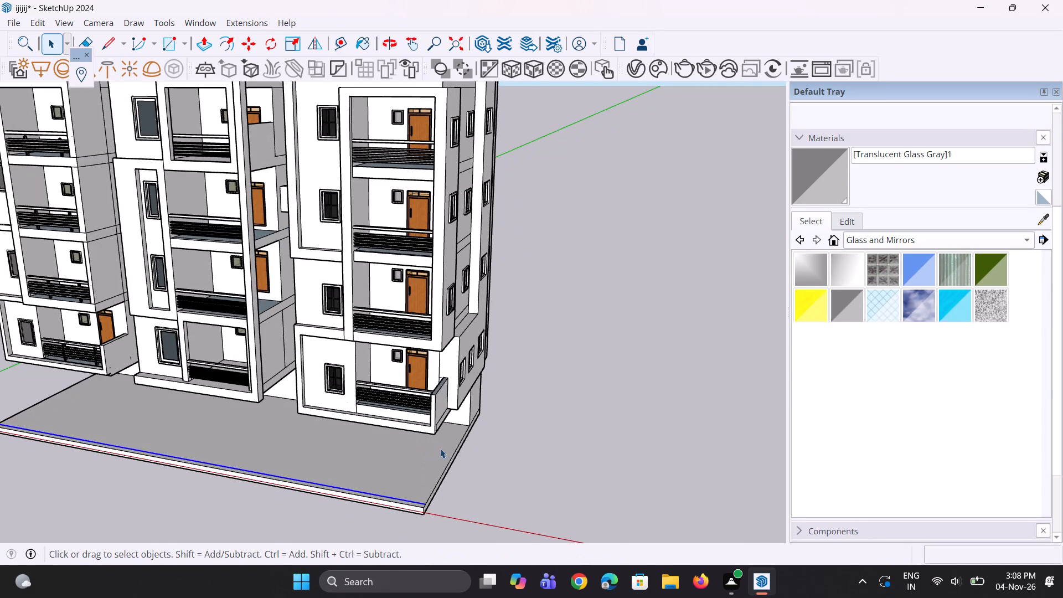
scroll(441, 451, up, 6)
middle_click(389, 488)
key(p)
scroll(353, 369, down, 5)
scroll(381, 455, up, 2)
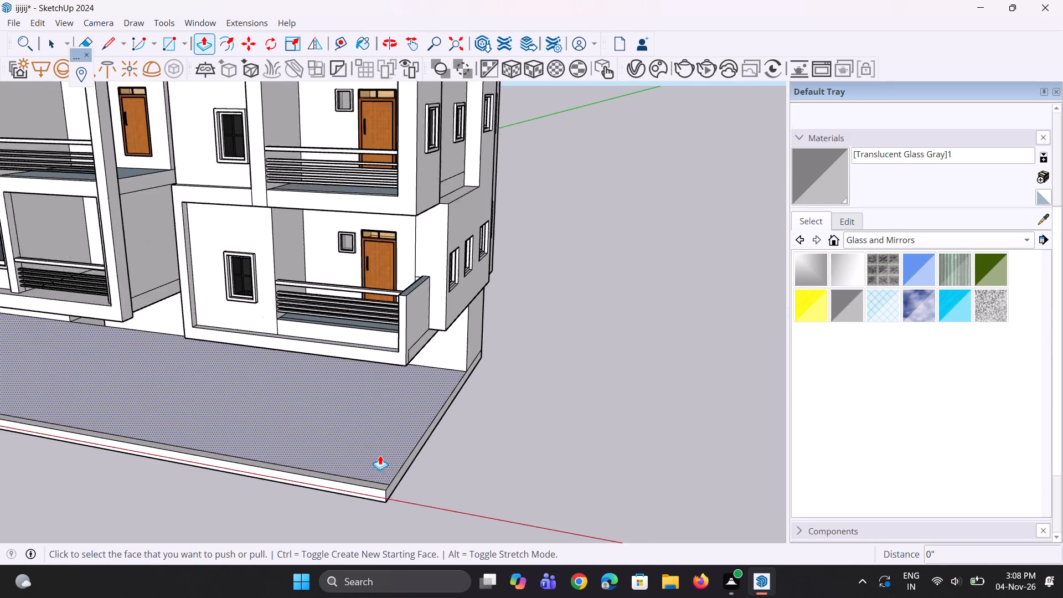
scroll(380, 455, up, 5)
click(401, 482)
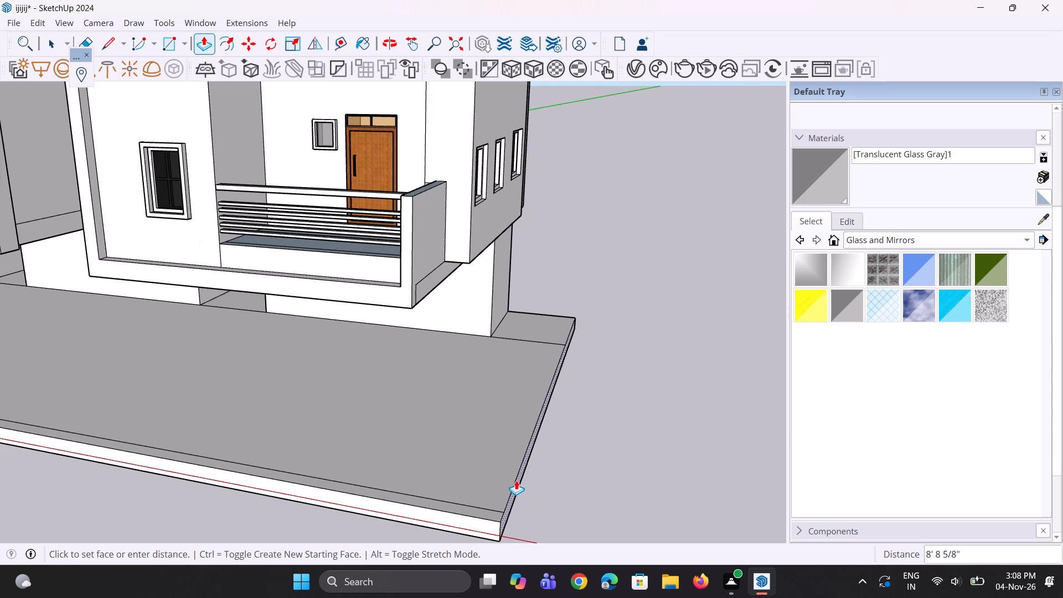
click(515, 479)
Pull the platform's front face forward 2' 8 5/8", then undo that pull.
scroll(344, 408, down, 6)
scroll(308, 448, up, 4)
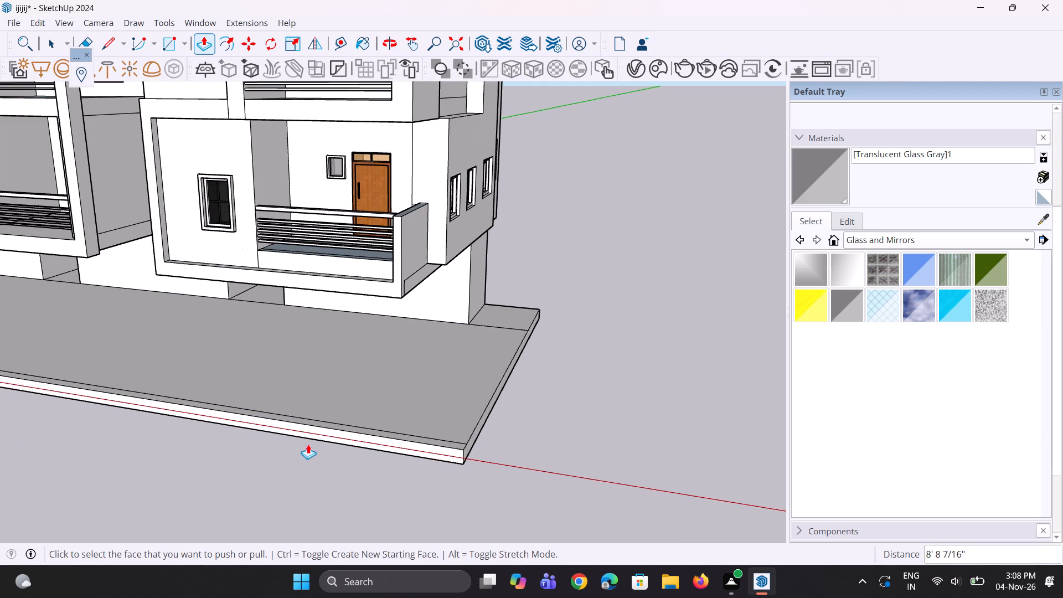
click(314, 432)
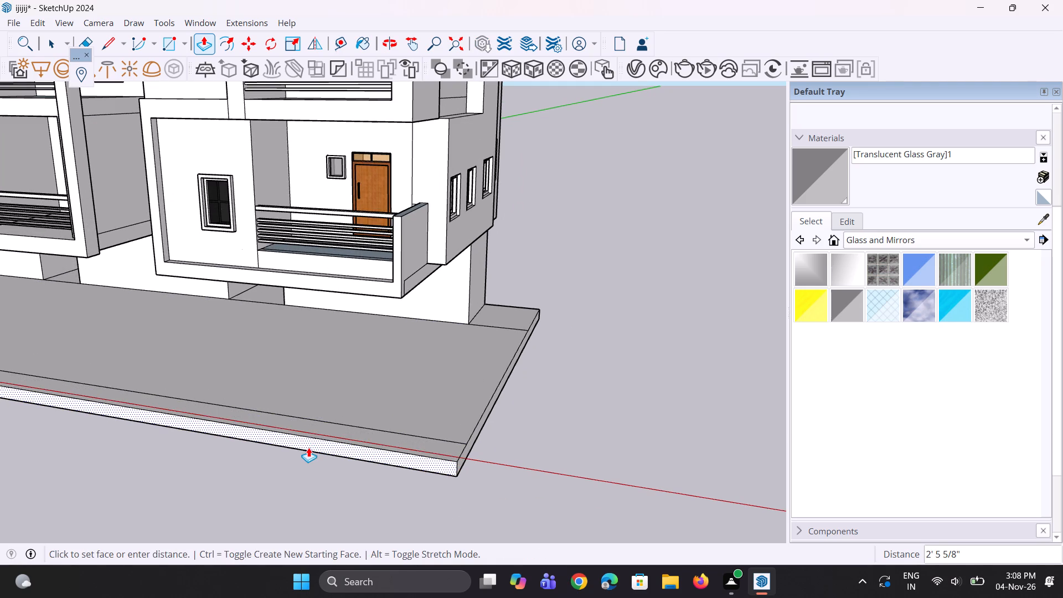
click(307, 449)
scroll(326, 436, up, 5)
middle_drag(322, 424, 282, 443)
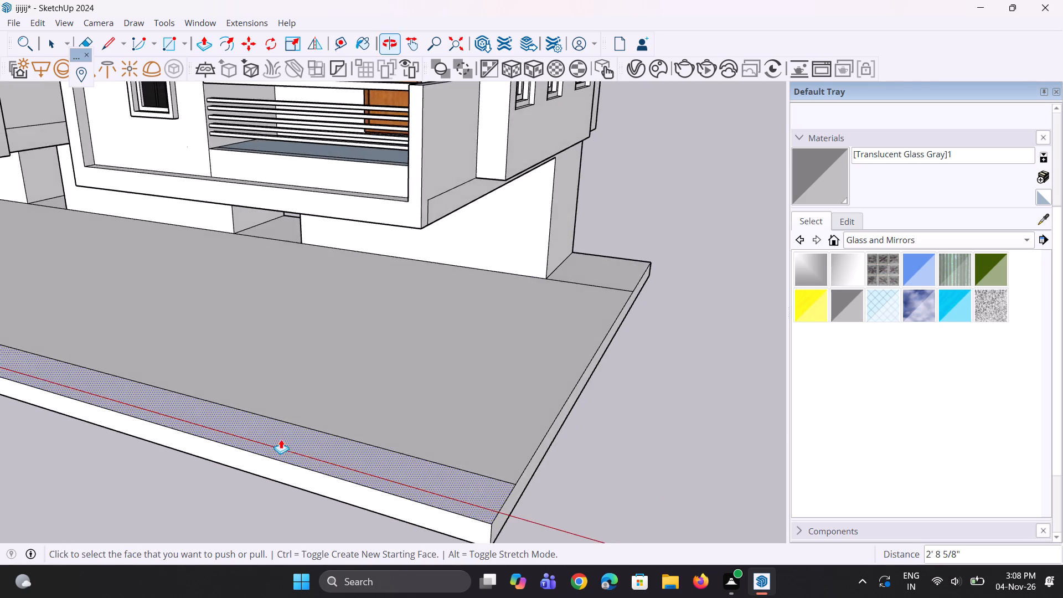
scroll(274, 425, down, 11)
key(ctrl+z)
Draw a short dividing line across the platform's narrow front strip, from the copied line to the front edge, before the end building.
middle_drag(266, 388, 22, 288)
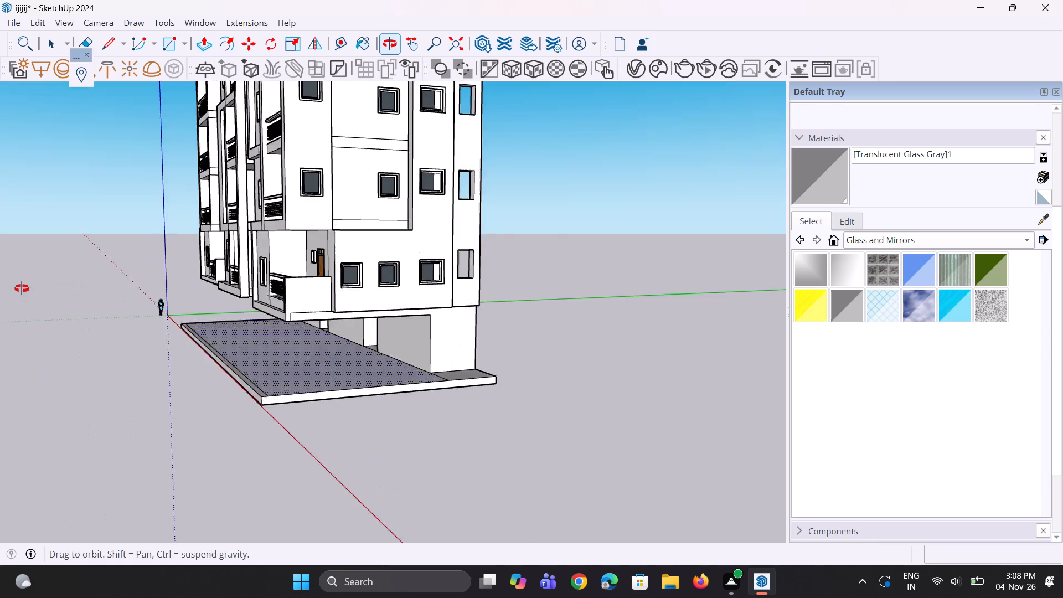
middle_drag(22, 288, 318, 370)
scroll(324, 374, down, 11)
scroll(294, 373, up, 1)
middle_drag(292, 373, 265, 368)
scroll(248, 342, up, 11)
key(space)
scroll(240, 419, up, 4)
key(space)
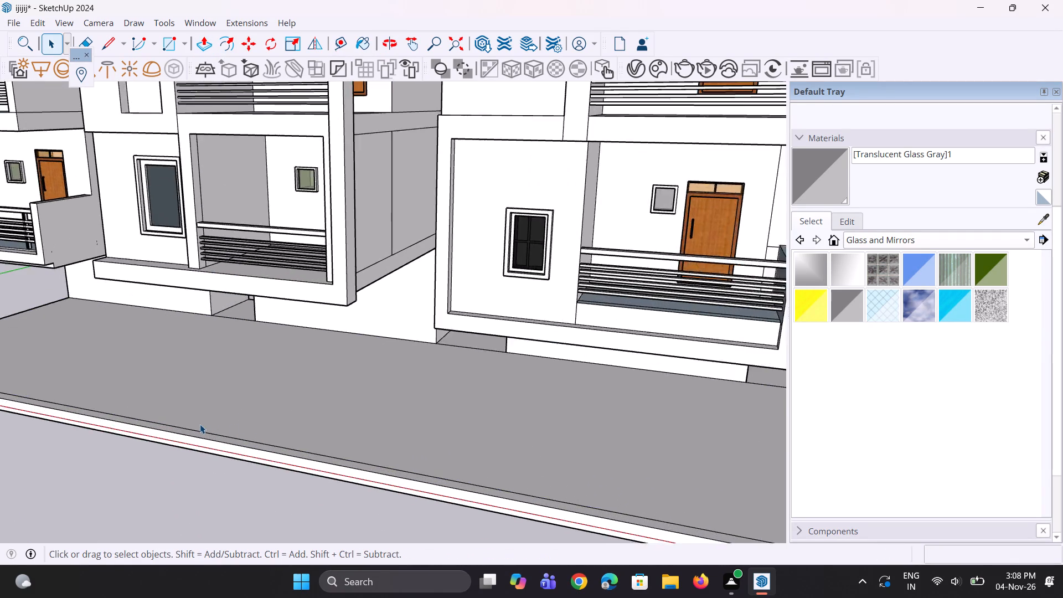
scroll(200, 424, up, 1)
scroll(198, 424, down, 3)
middle_drag(319, 399, 310, 387)
key(l)
scroll(255, 365, up, 1)
scroll(254, 367, down, 3)
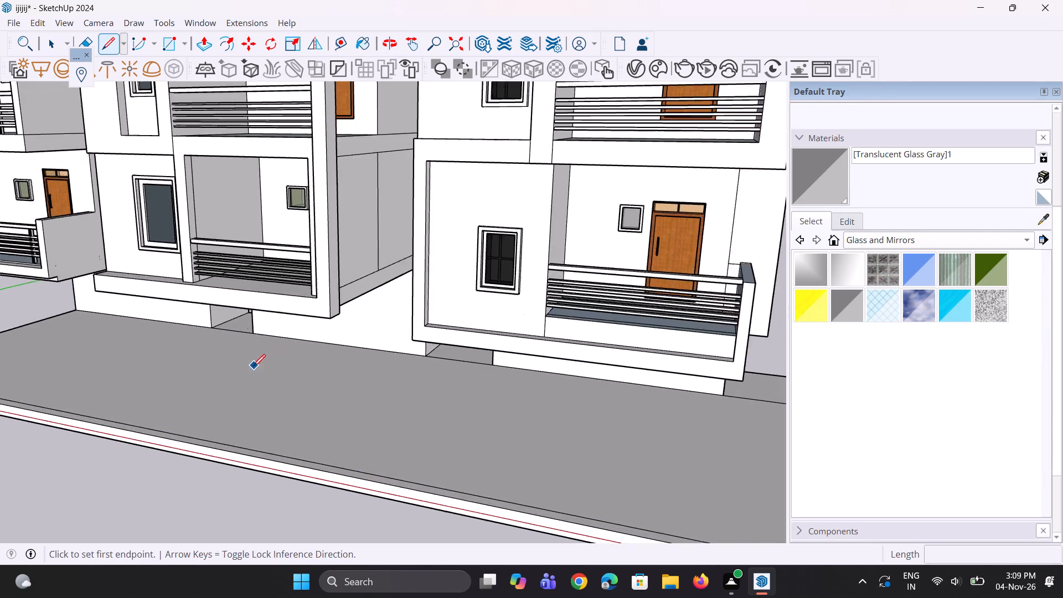
scroll(253, 367, down, 2)
middle_drag(309, 406, 351, 430)
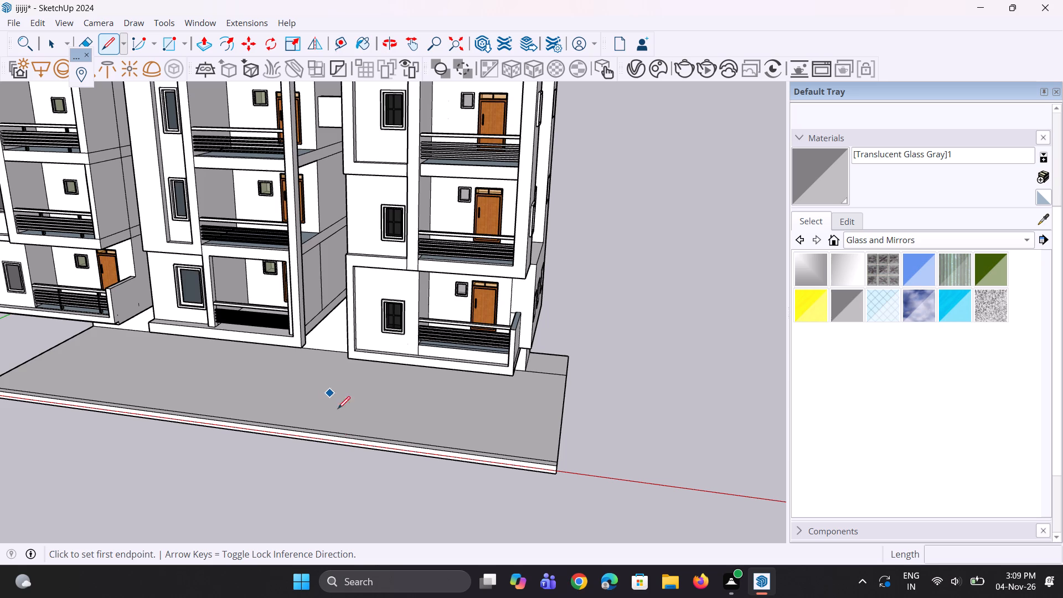
scroll(347, 461, up, 5)
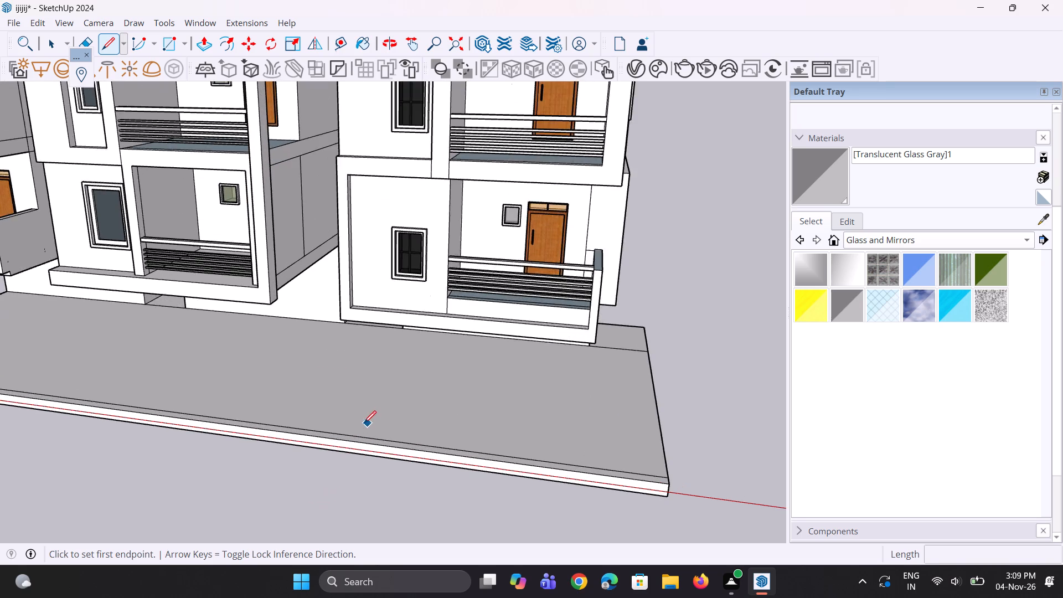
scroll(364, 423, up, 2)
click(359, 440)
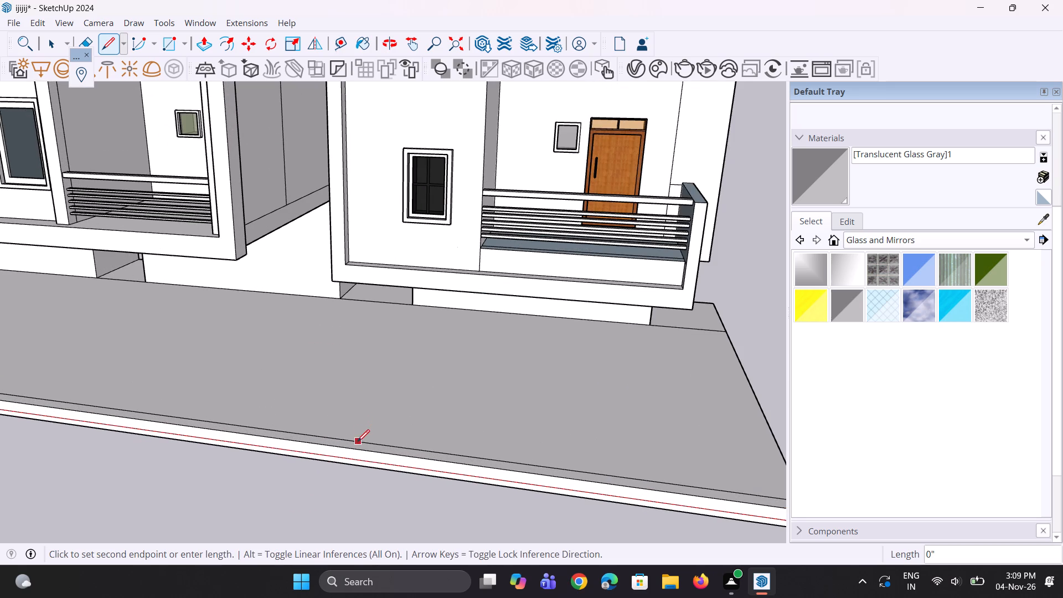
click(354, 448)
scroll(527, 460, down, 4)
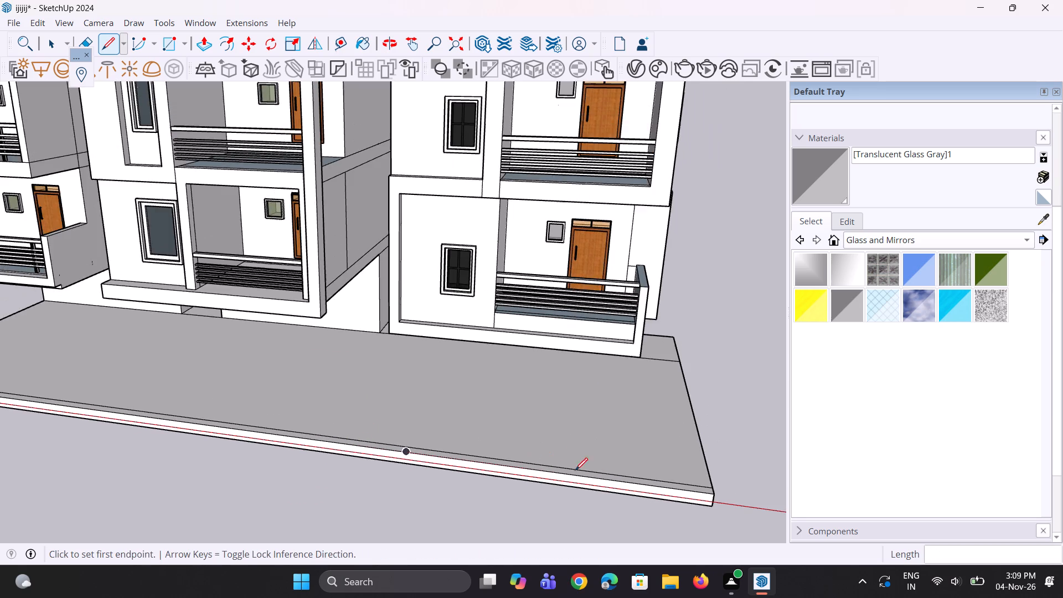
scroll(623, 477, up, 3)
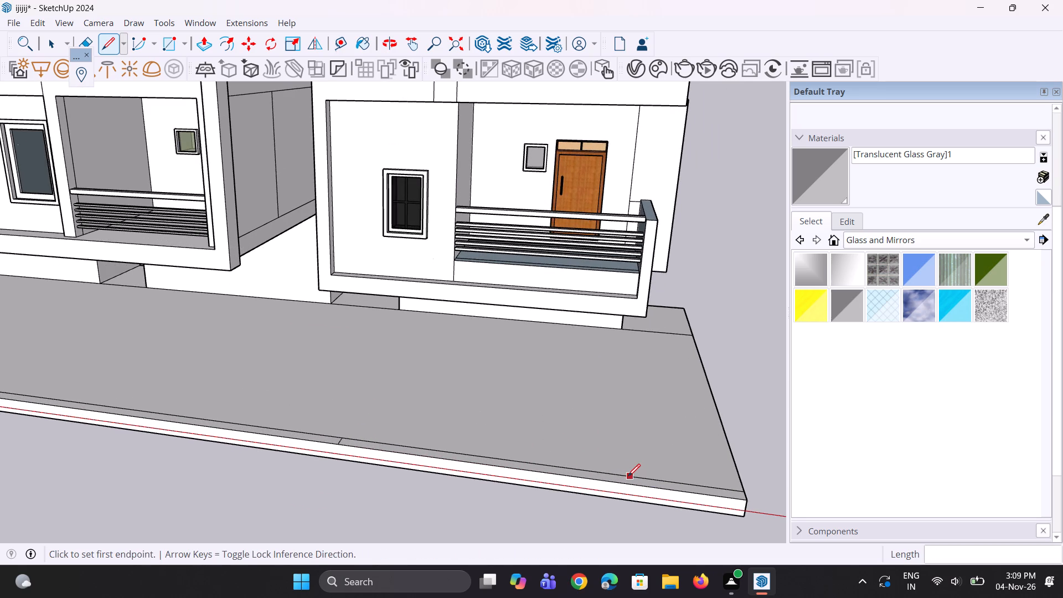
Draw a second short dividing line across the narrow front strip, near the platform's outer corner at the end building.
click(623, 476)
click(622, 485)
key(space)
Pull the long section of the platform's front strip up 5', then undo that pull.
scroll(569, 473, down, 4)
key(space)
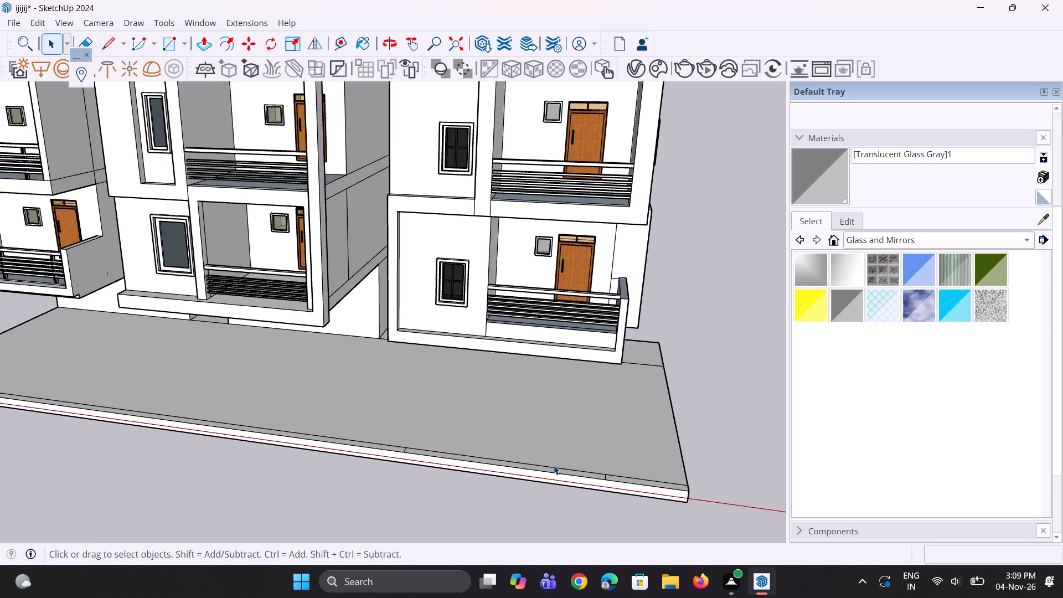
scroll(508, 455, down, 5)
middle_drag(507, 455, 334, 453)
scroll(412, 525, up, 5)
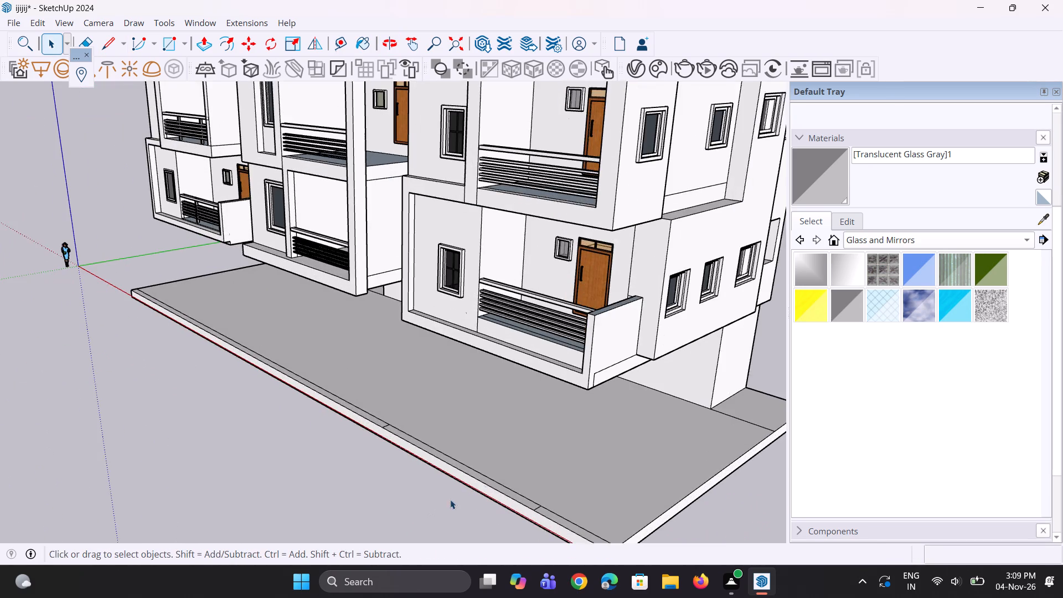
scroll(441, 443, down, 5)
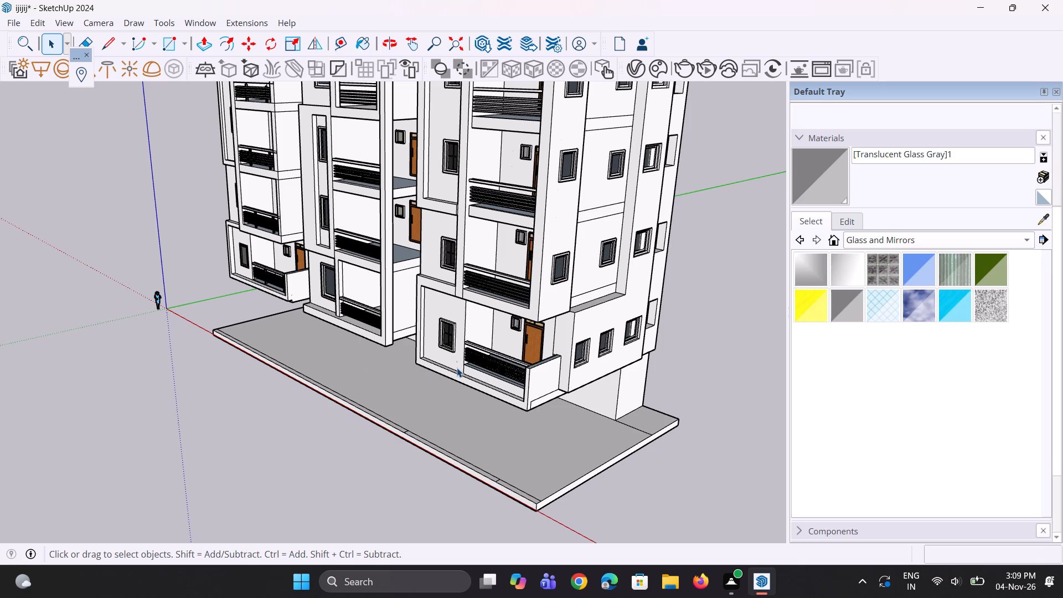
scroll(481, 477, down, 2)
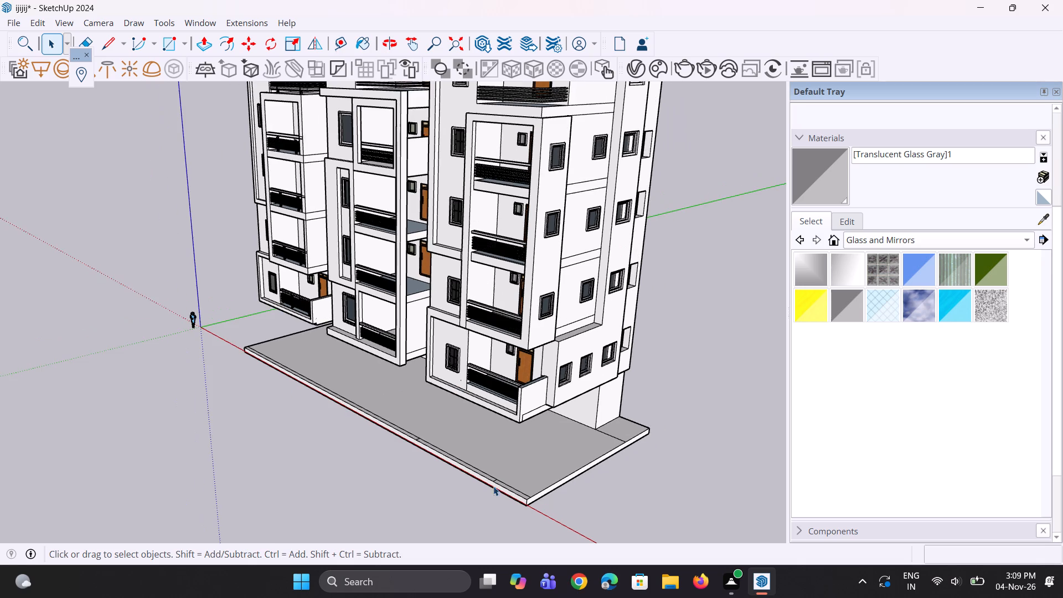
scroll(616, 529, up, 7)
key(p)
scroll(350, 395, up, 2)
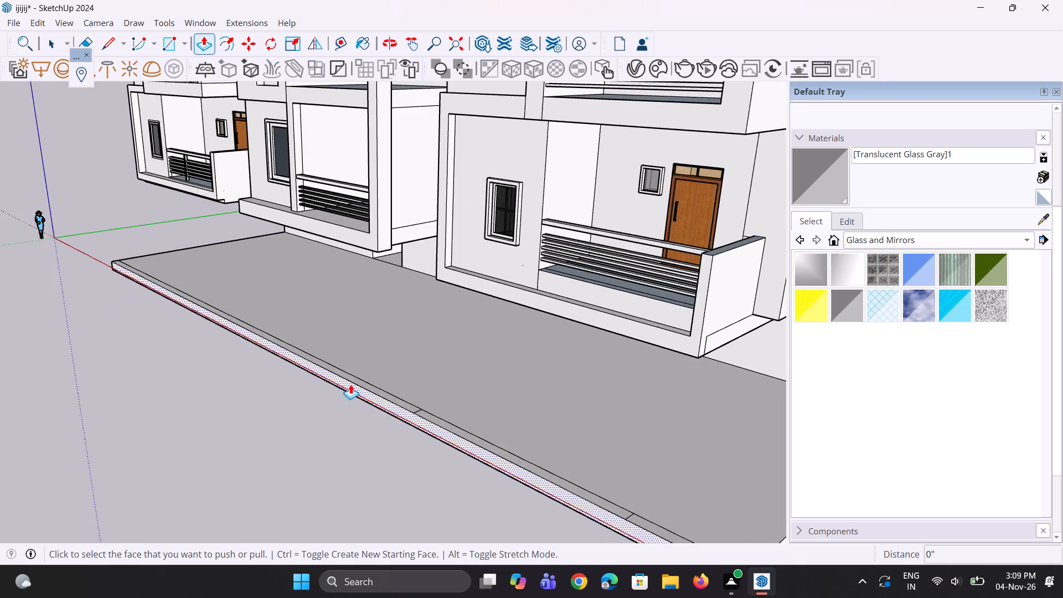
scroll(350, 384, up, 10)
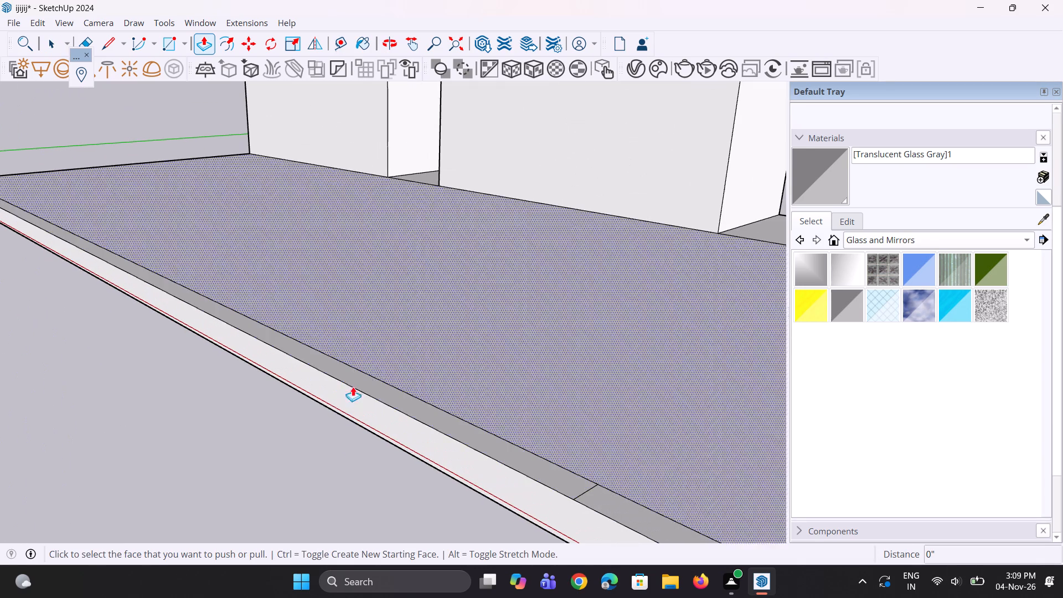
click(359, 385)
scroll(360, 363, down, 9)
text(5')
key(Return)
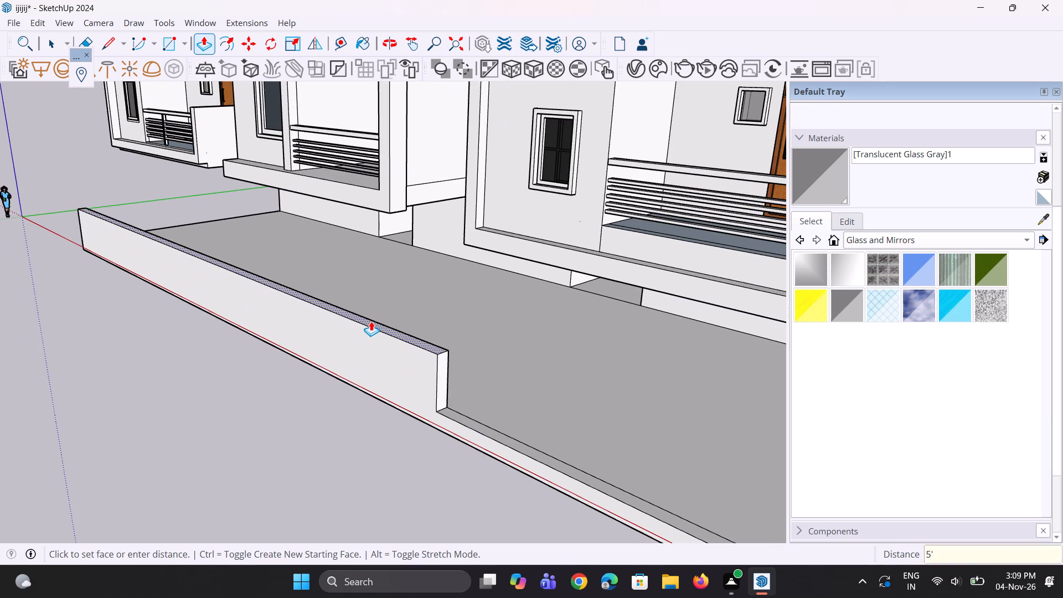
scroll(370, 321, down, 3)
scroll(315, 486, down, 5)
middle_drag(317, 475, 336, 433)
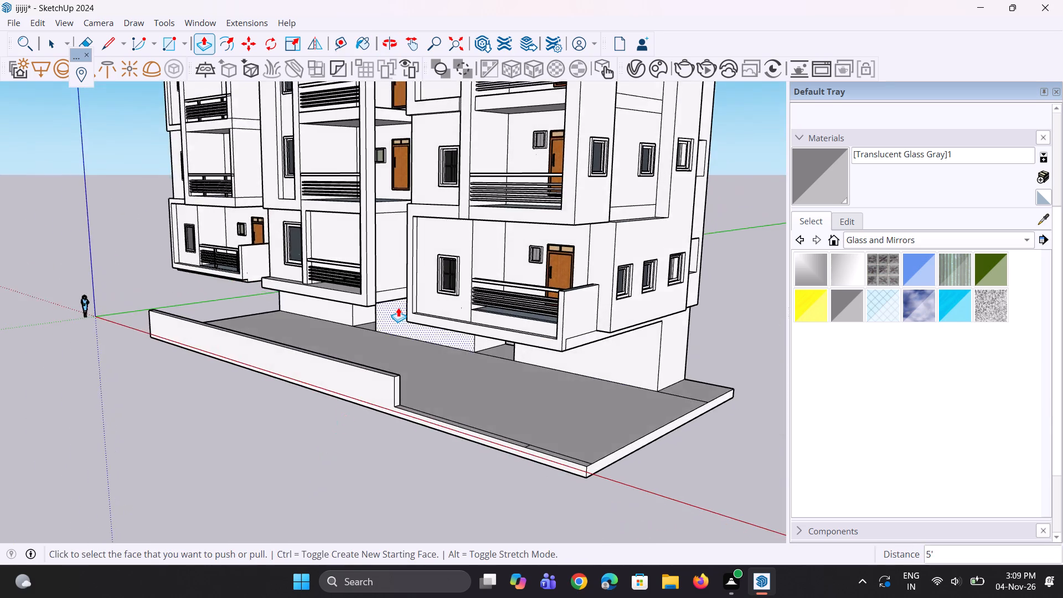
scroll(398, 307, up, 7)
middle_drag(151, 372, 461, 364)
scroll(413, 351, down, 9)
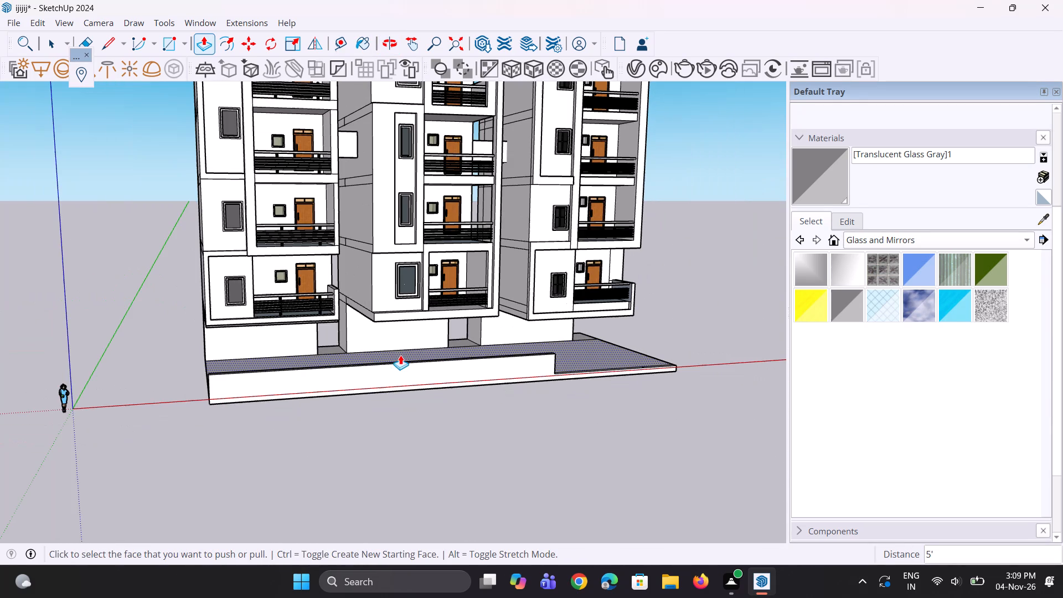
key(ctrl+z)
Pull the long section of the platform's front strip up 7' to form a front boundary wall.
ctrl+scroll(399, 356, up, 3)
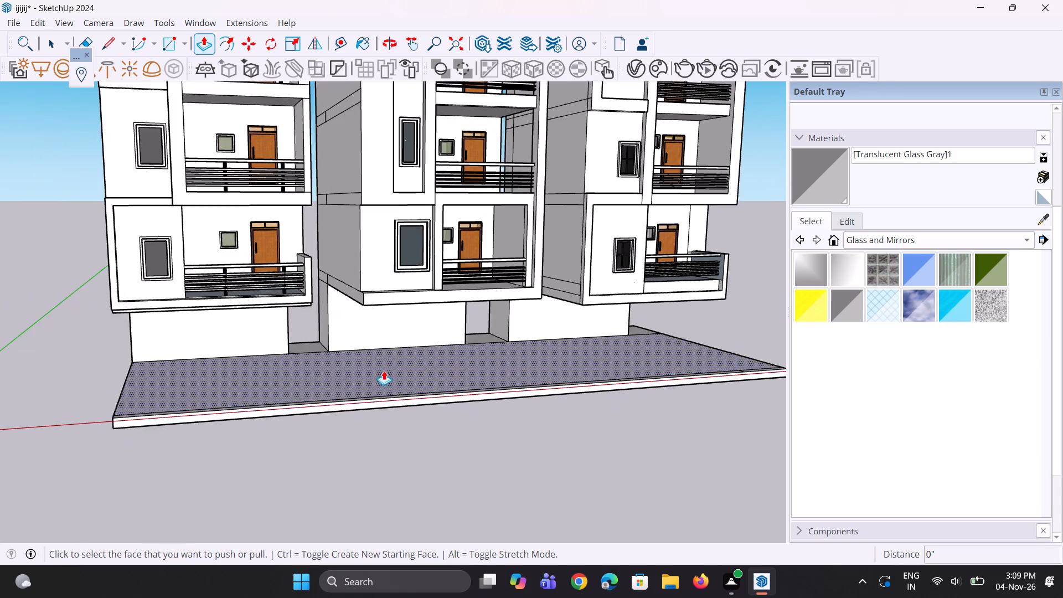
scroll(375, 402, up, 5)
middle_drag(402, 391, 389, 455)
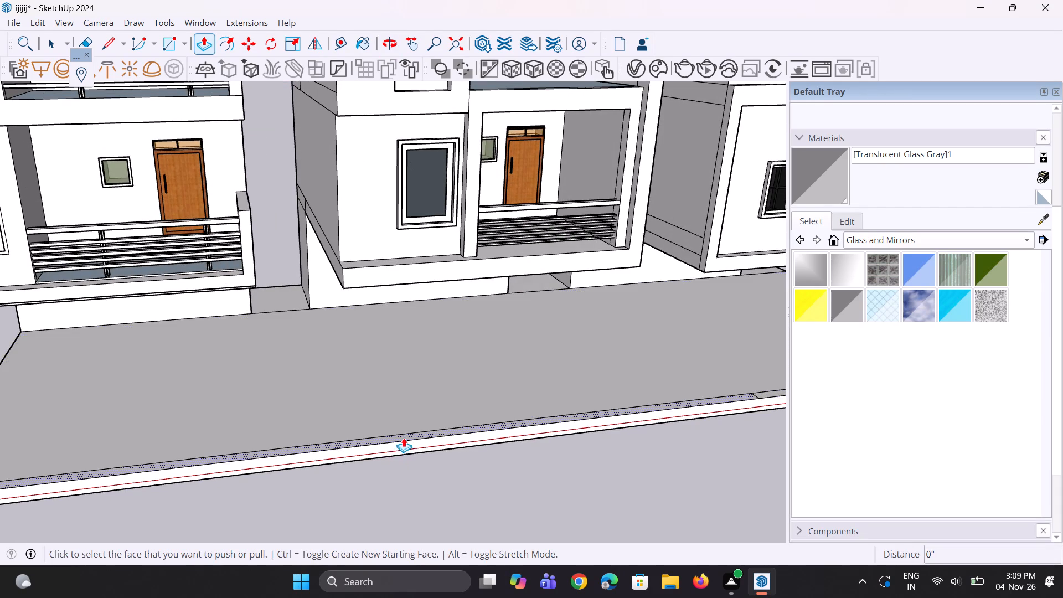
click(404, 436)
key(7)
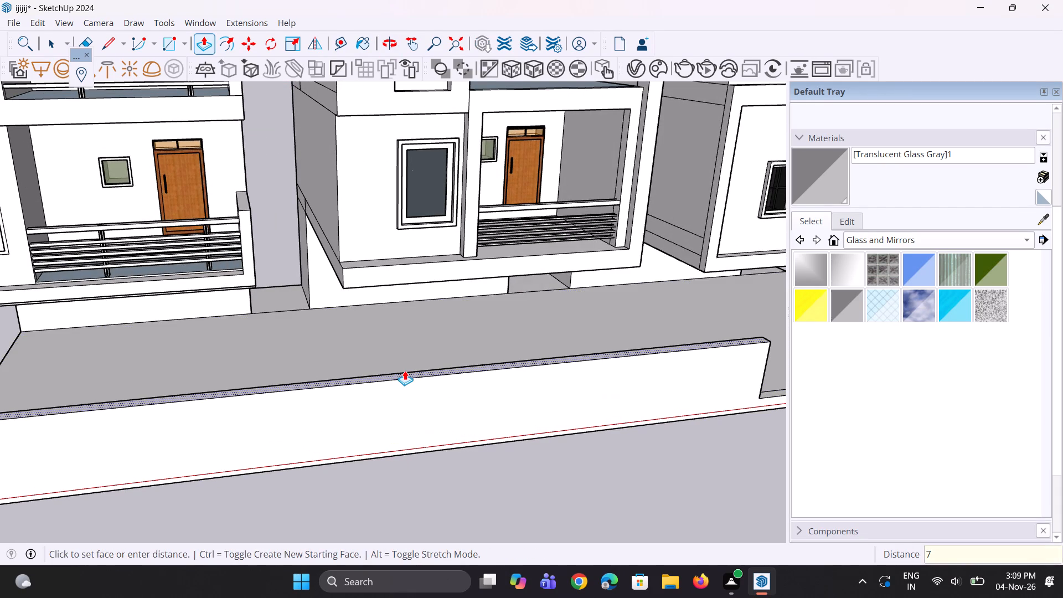
key(apostrophe)
key(Return)
Pull the side face of the platform and front wall at the first building outward, extending them beyond that building.
scroll(316, 390, down, 5)
middle_drag(425, 375, 377, 276)
scroll(425, 375, down, 1)
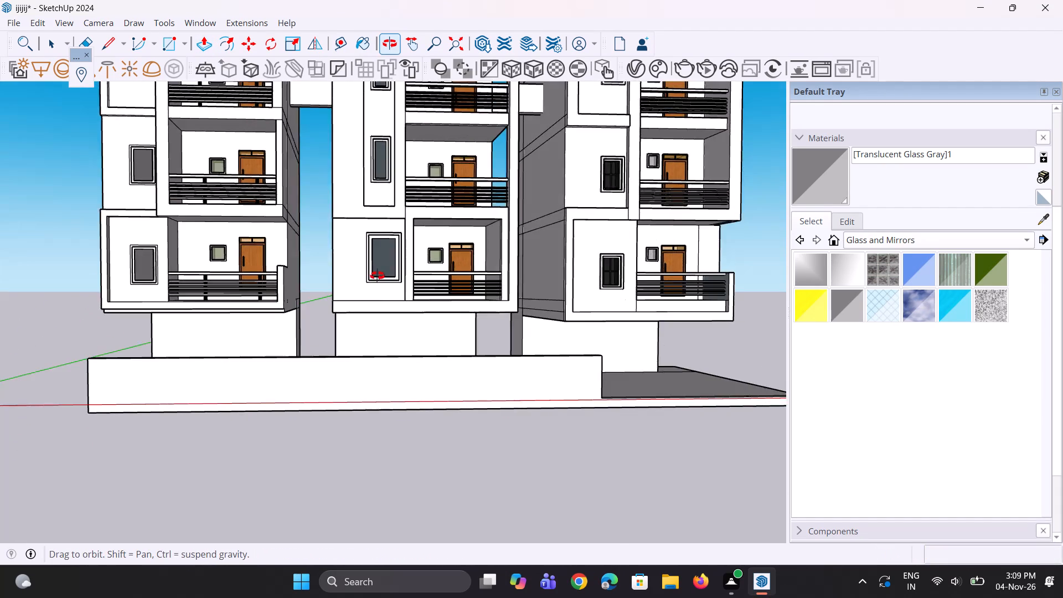
middle_drag(377, 276, 598, 337)
scroll(221, 394, down, 5)
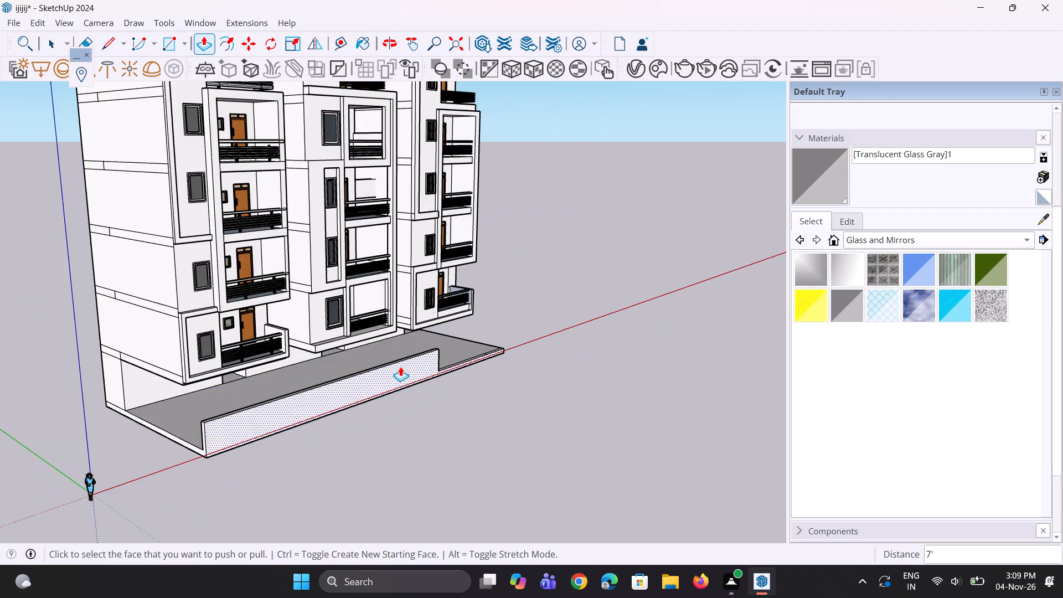
middle_drag(399, 365, 141, 369)
scroll(186, 365, down, 11)
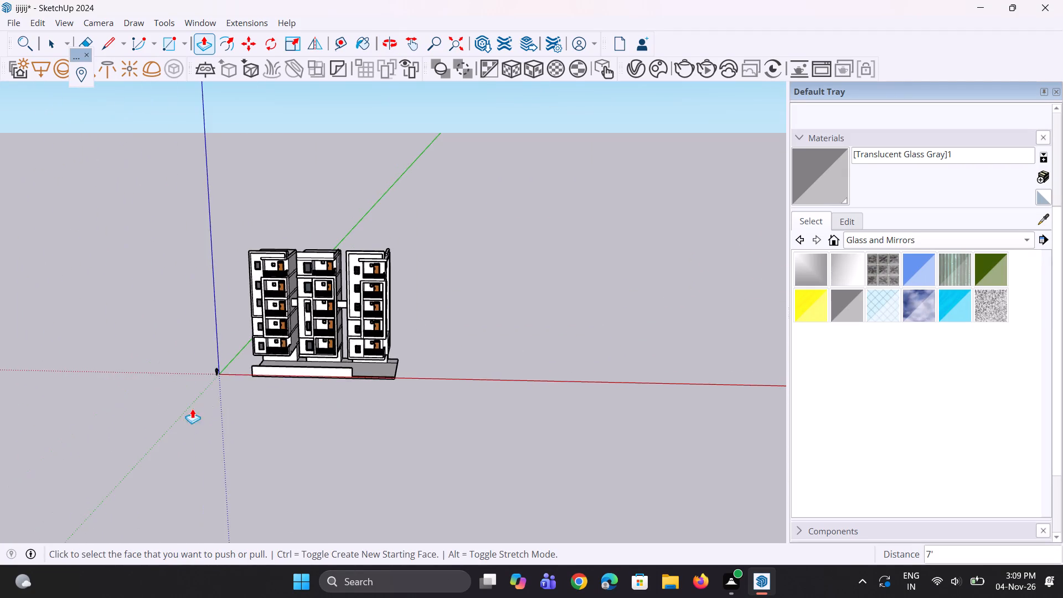
middle_drag(196, 409, 465, 341)
scroll(315, 362, up, 11)
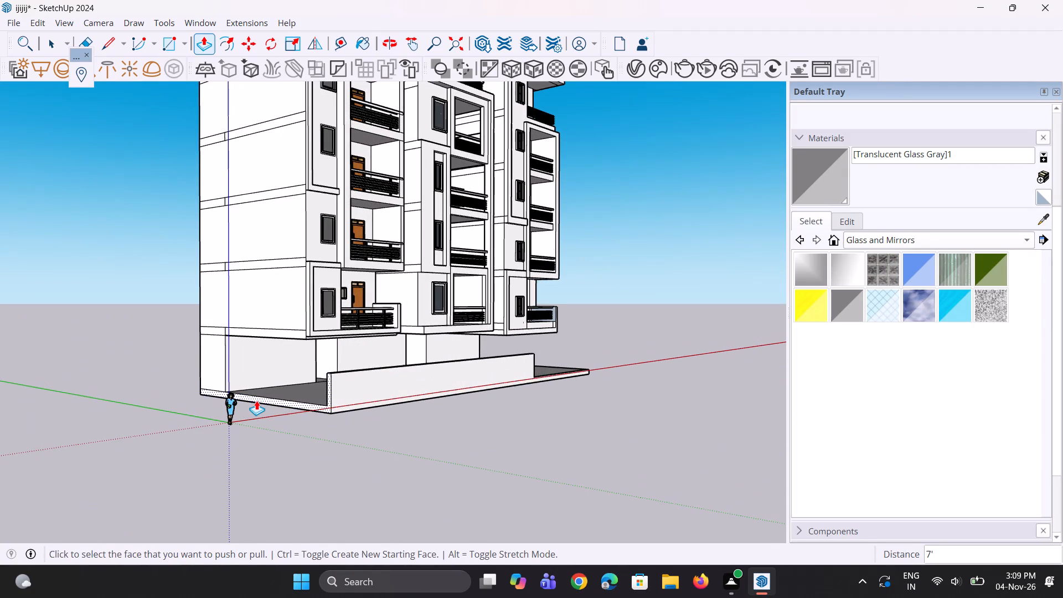
click(256, 400)
click(237, 407)
middle_drag(222, 394, 244, 450)
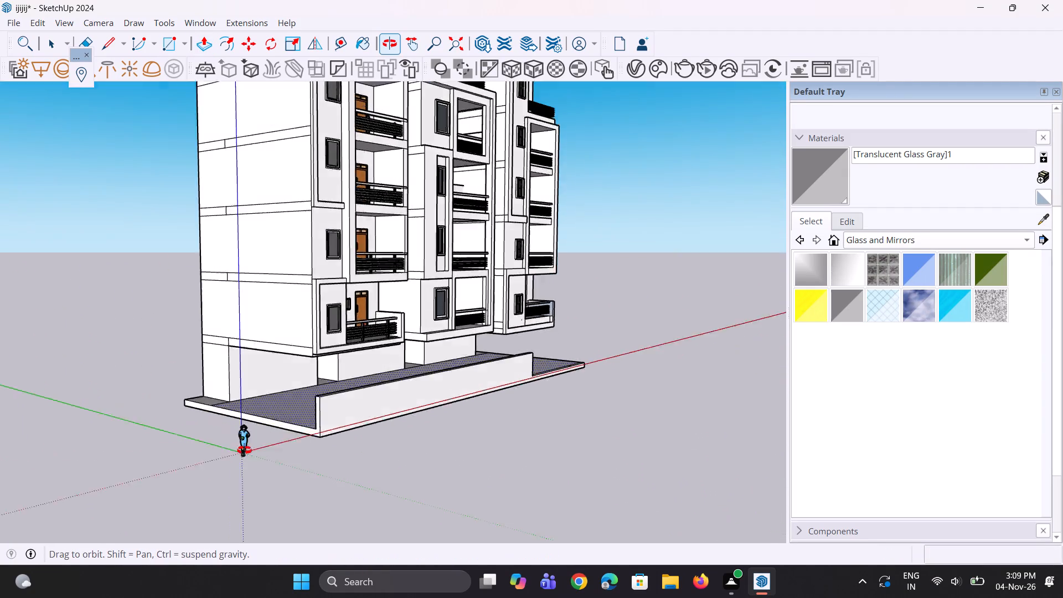
middle_drag(244, 450, 276, 495)
scroll(214, 446, up, 6)
double_click(267, 465)
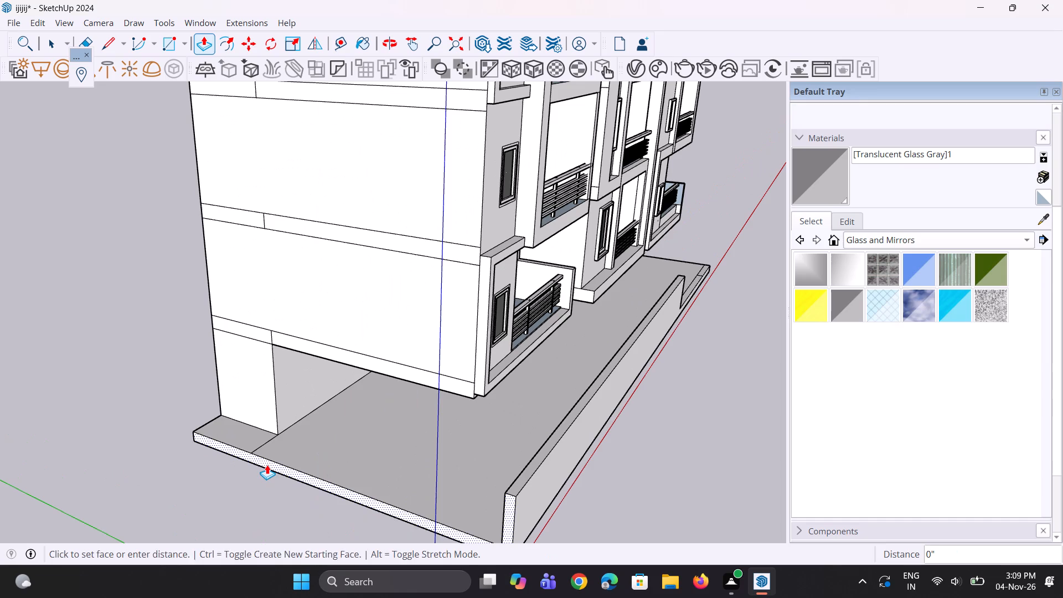
Pull the short end section of the front strip up 7' to match the height of the long front wall.
scroll(241, 459, down, 5)
middle_drag(254, 465, 0, 373)
middle_drag(464, 360, 317, 404)
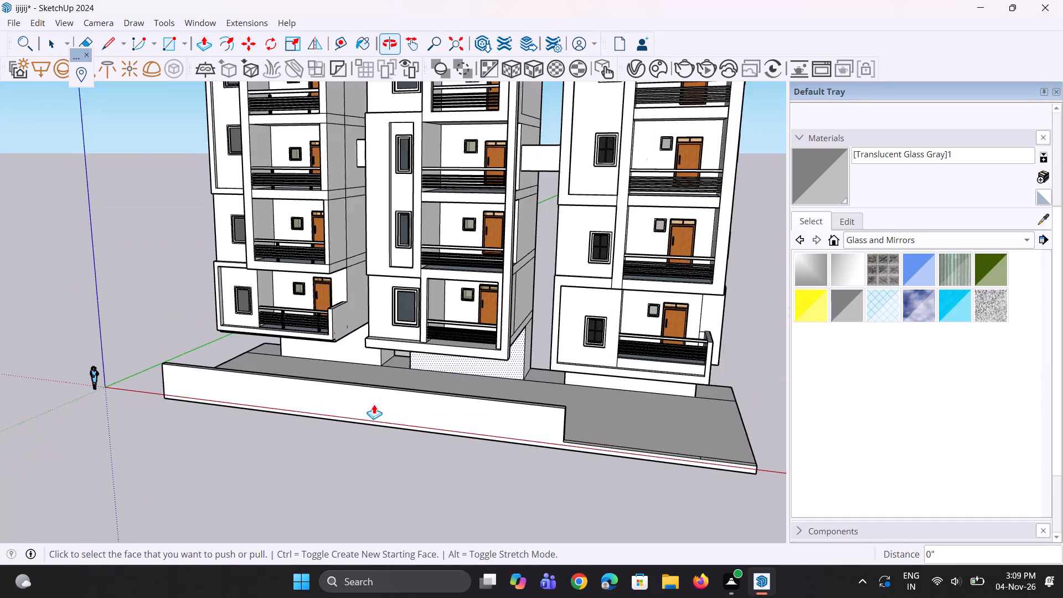
scroll(528, 425, up, 5)
middle_drag(558, 437, 411, 421)
scroll(411, 419, down, 7)
scroll(574, 506, up, 2)
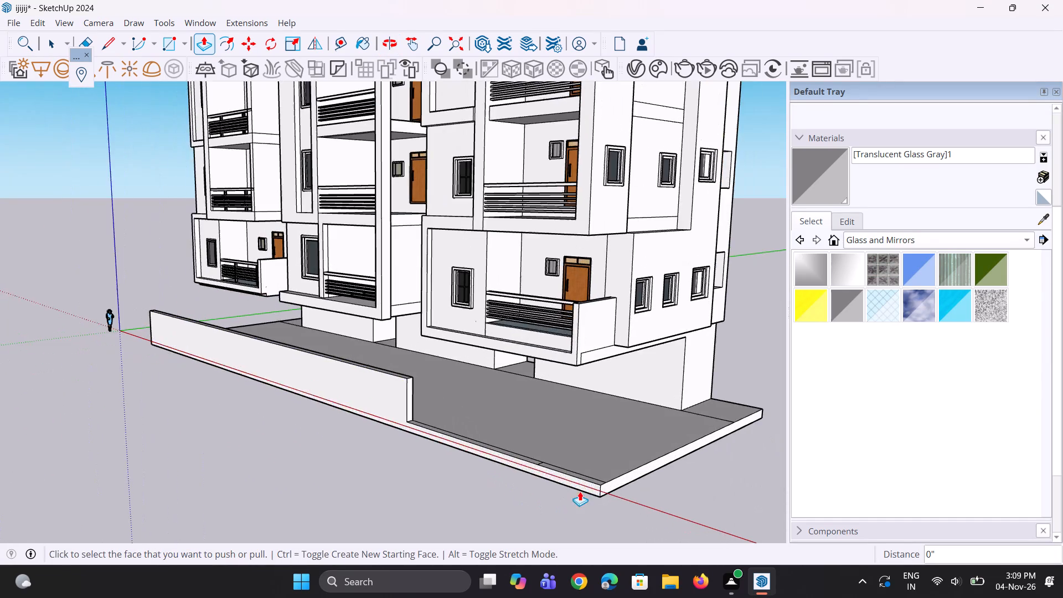
scroll(580, 491, up, 5)
double_click(581, 477)
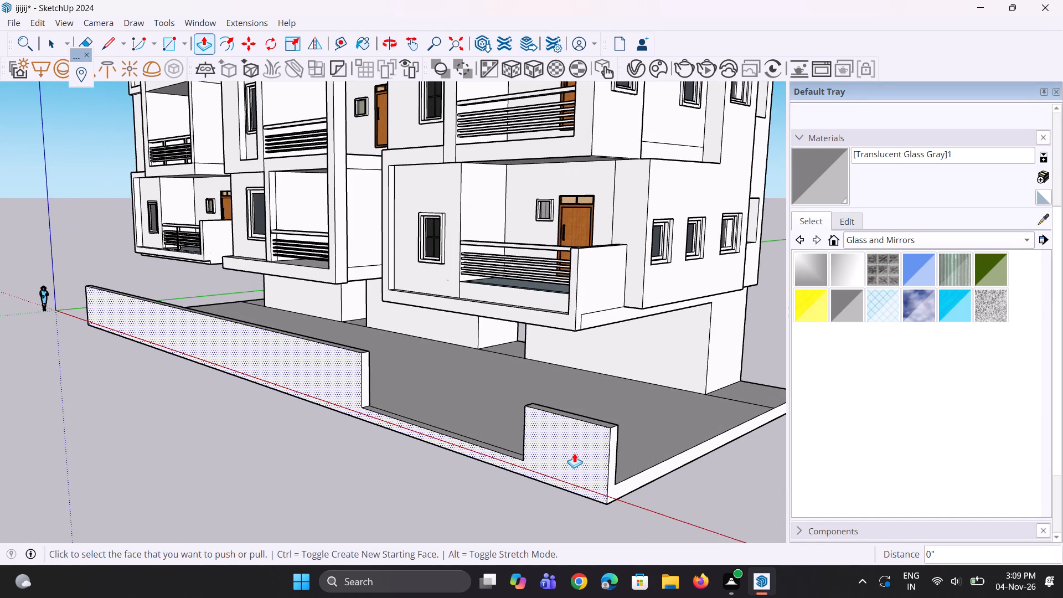
key(ctrl+z)
click(567, 473)
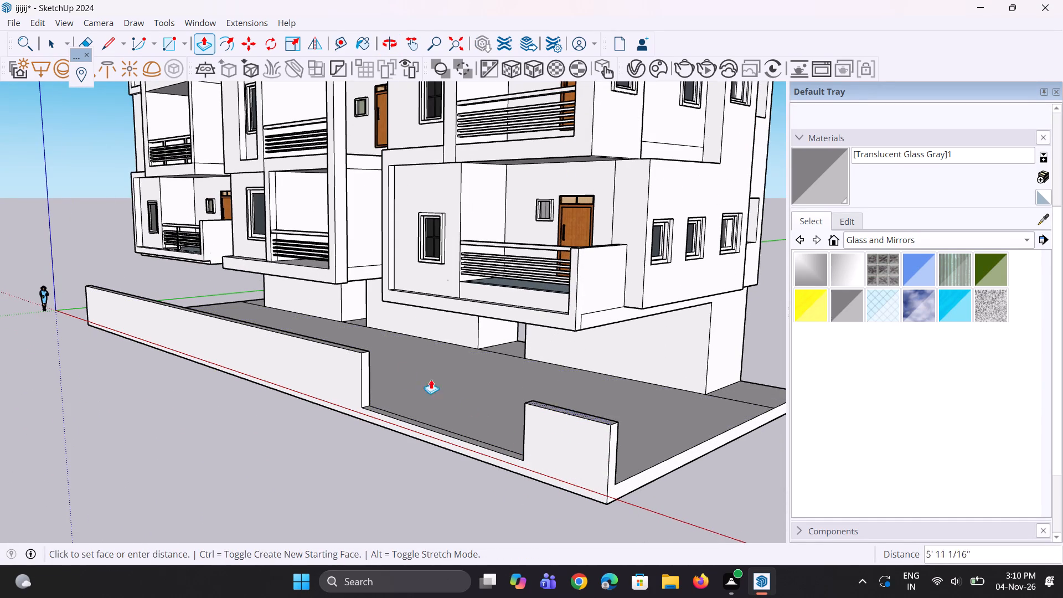
click(365, 349)
Push the short front wall's inner side face in 1' 9" to widen the opening between the two front walls.
middle_drag(638, 476, 514, 497)
scroll(497, 481, down, 9)
scroll(483, 482, up, 1)
middle_drag(483, 482, 926, 476)
scroll(676, 405, up, 5)
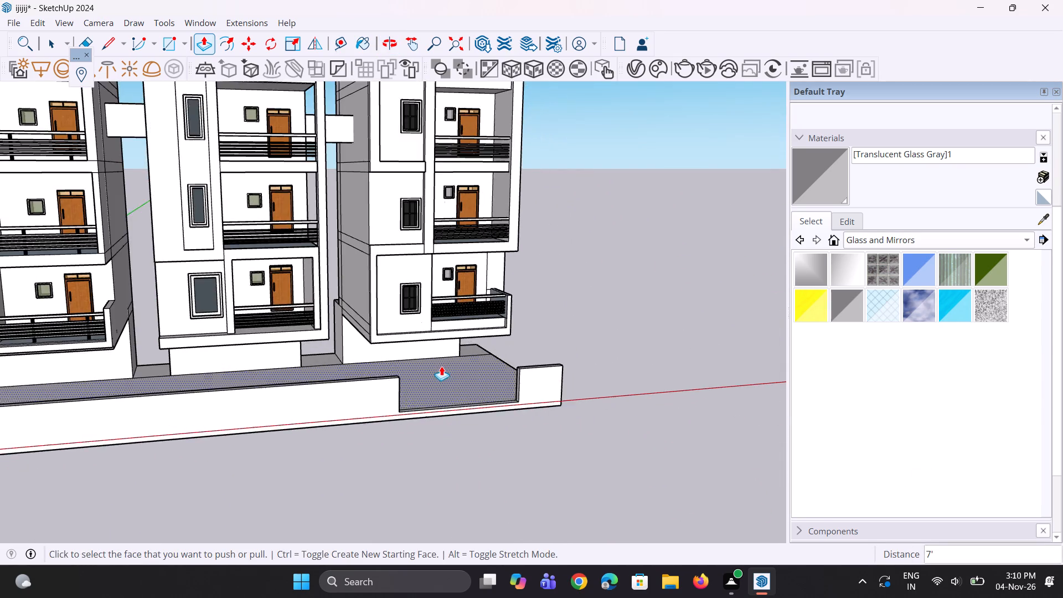
scroll(441, 366, up, 6)
scroll(580, 422, up, 3)
click(591, 415)
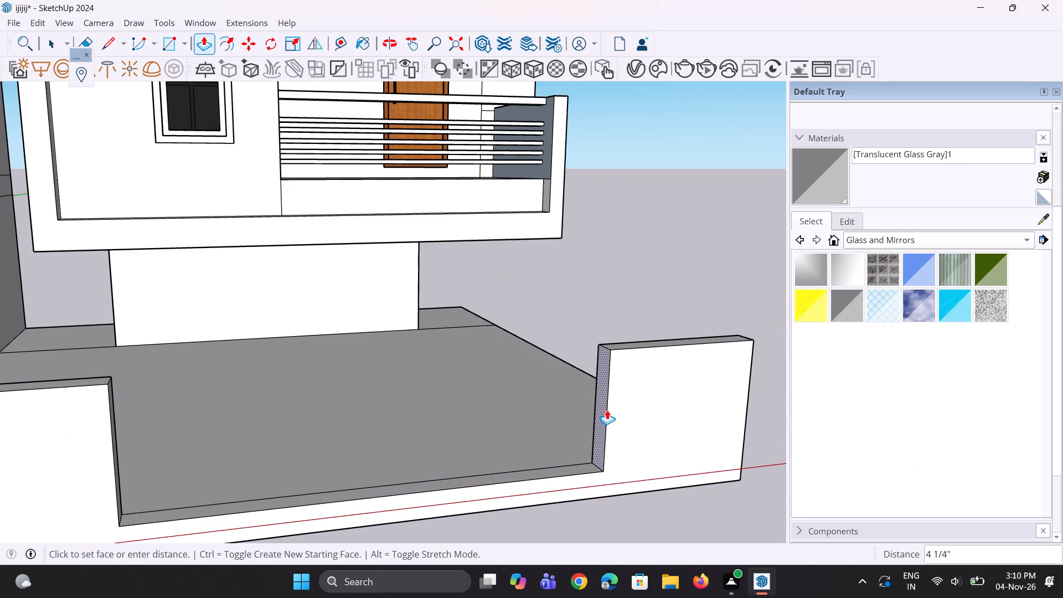
click(618, 408)
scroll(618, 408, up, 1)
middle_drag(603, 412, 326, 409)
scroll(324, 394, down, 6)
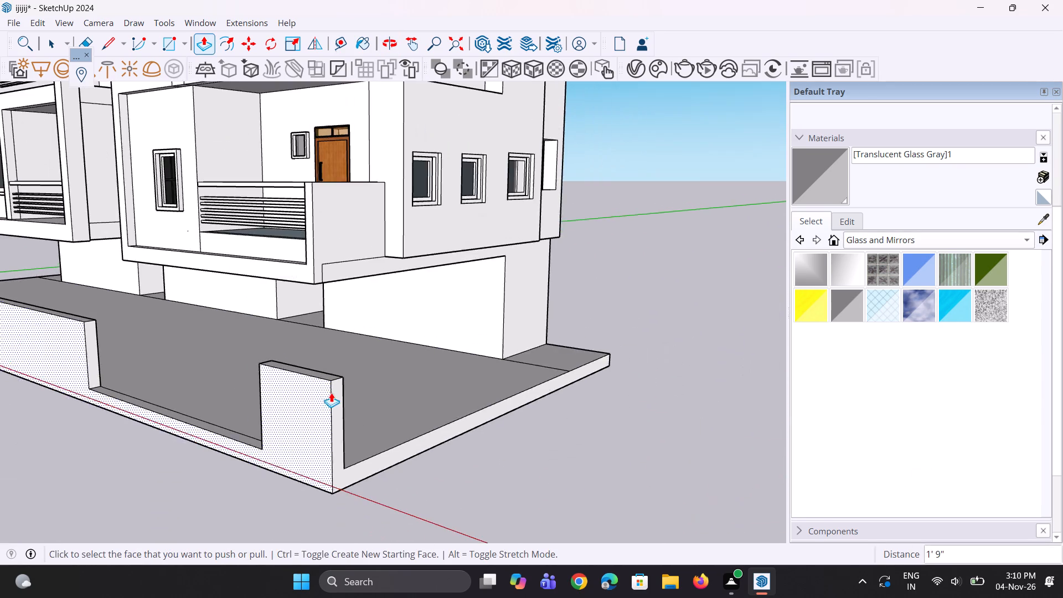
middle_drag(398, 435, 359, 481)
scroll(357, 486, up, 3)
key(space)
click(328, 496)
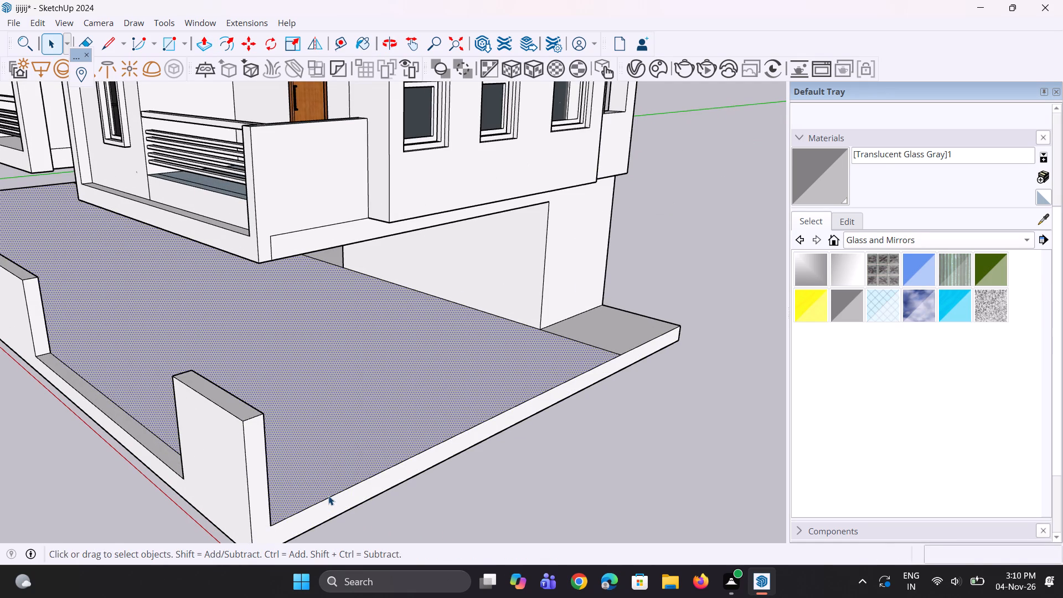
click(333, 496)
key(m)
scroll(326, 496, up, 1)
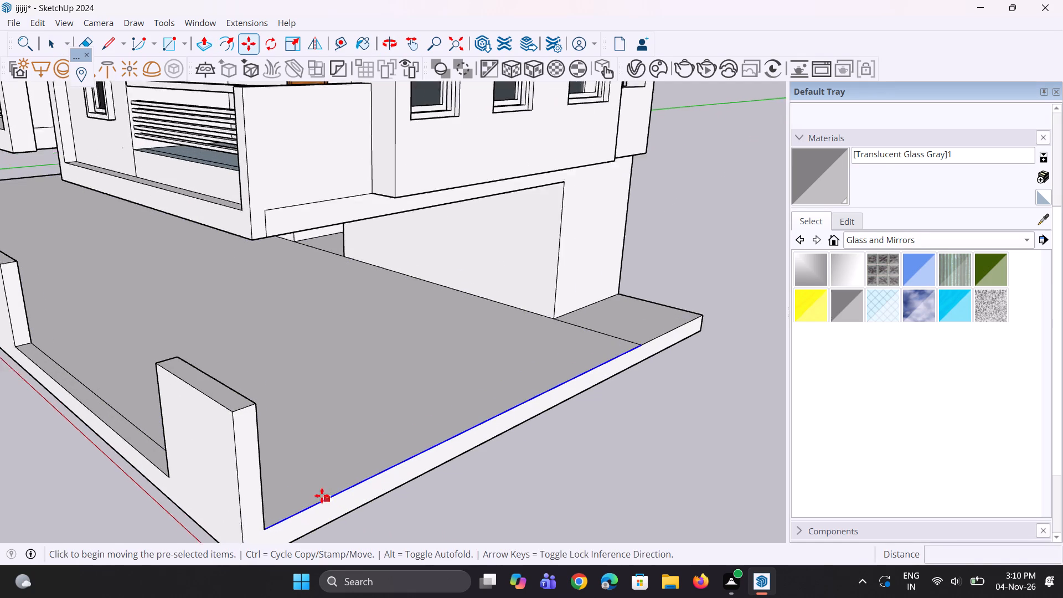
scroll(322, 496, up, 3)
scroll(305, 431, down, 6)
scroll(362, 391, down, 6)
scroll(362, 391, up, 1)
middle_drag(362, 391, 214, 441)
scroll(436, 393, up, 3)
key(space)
Erase the dividing line on the platform's top running from the end building's ground-floor wall corner to the outer side edge.
scroll(436, 393, up, 4)
key(space)
key(e)
drag(432, 393, 430, 393)
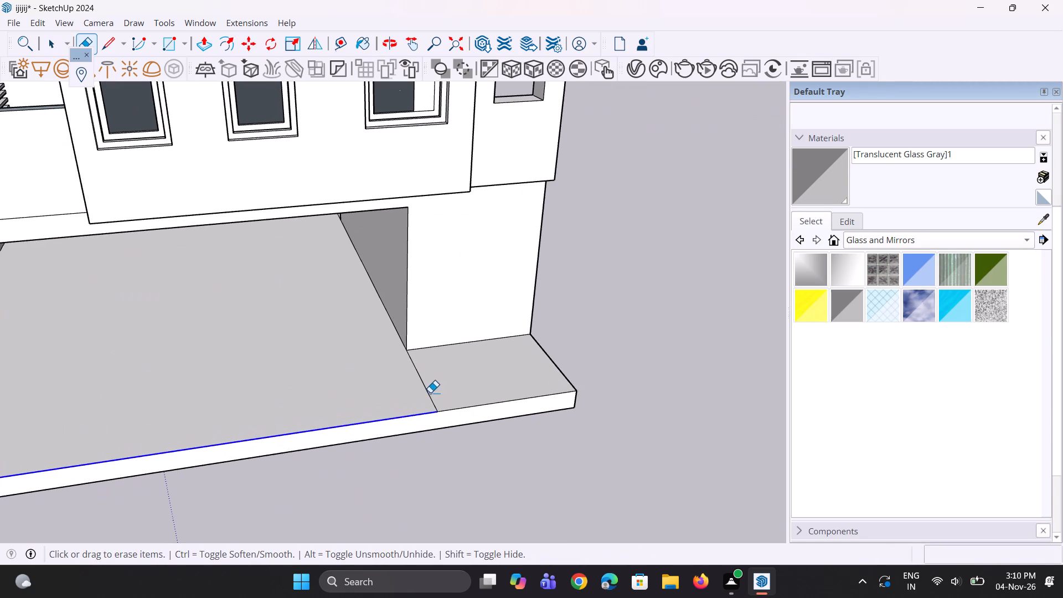
drag(430, 393, 421, 395)
scroll(421, 394, down, 6)
middle_drag(443, 431, 429, 424)
key(space)
key(space)
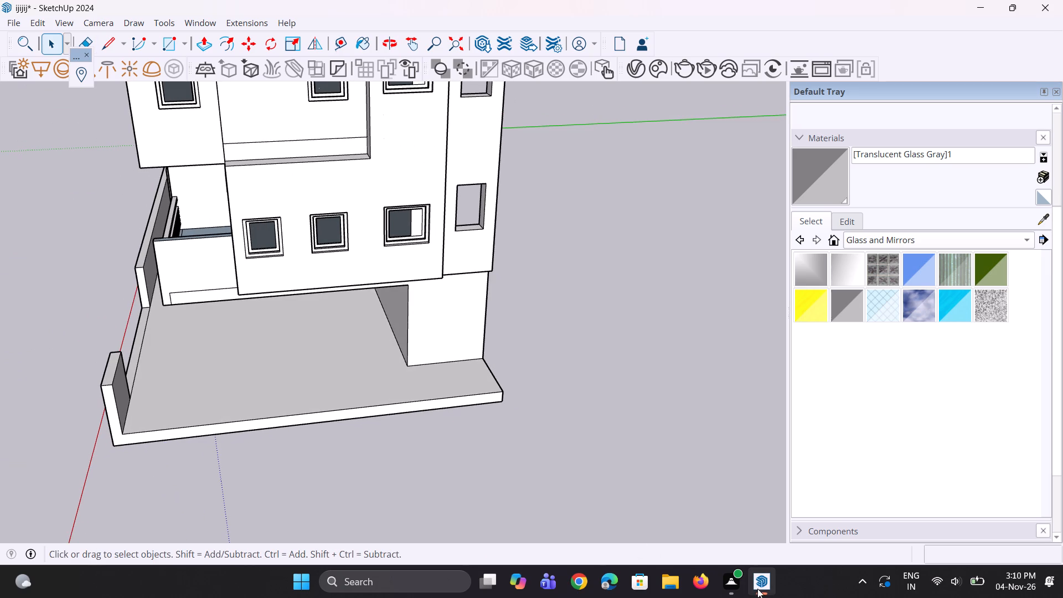
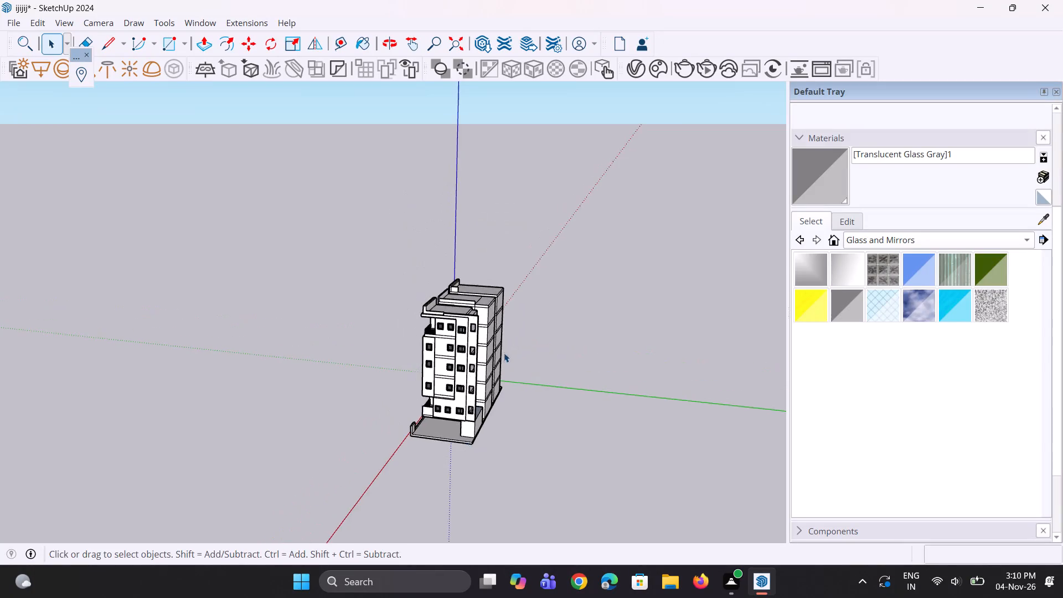
Select the ground platform's top outer edge running from the front wall's end past the end building's open ground floor.
middle_drag(494, 341, 418, 279)
scroll(440, 394, up, 6)
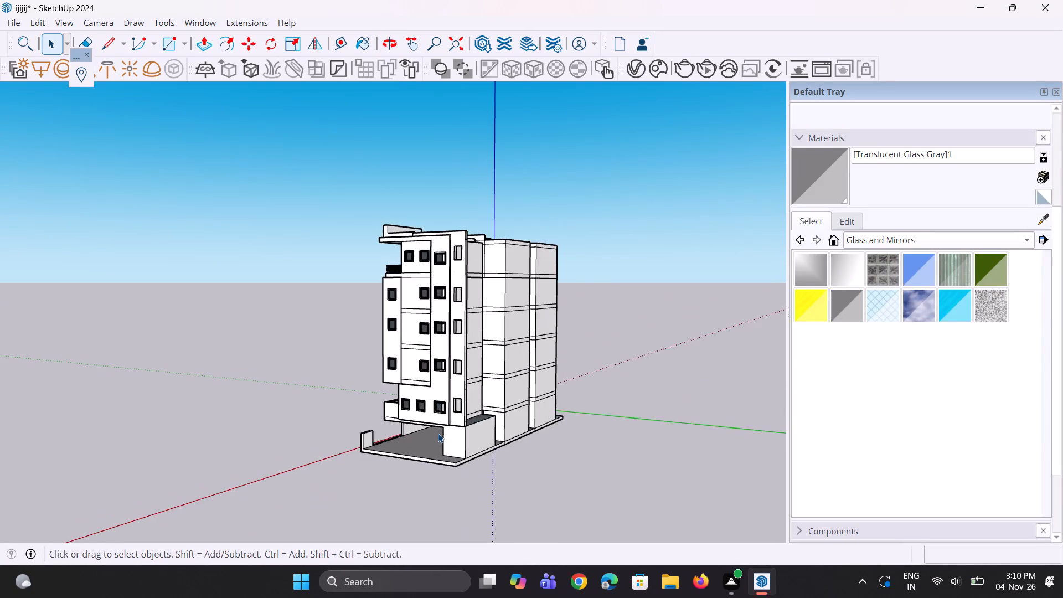
scroll(438, 433, up, 8)
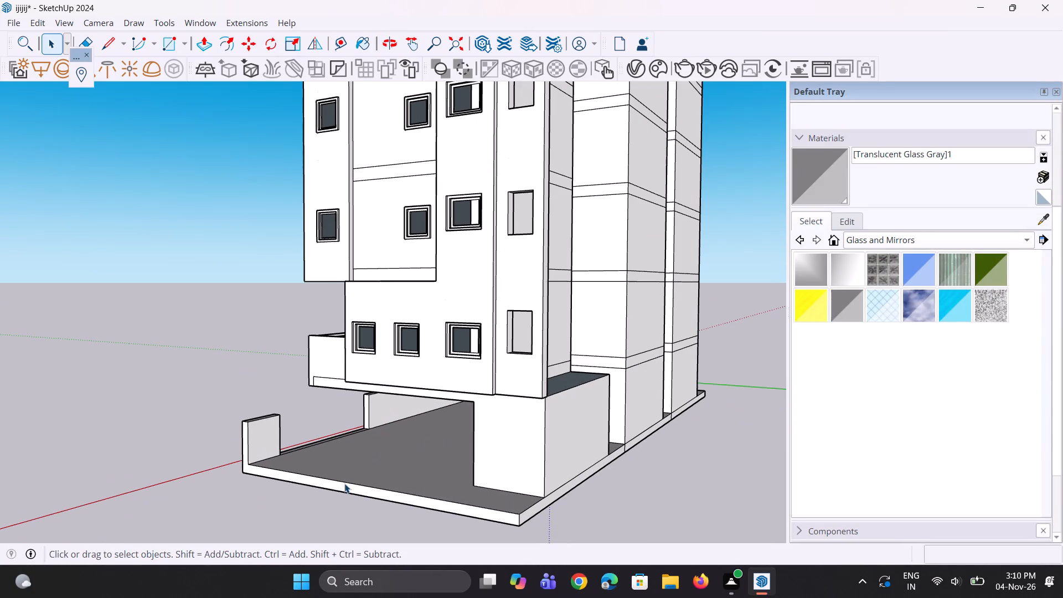
click(344, 483)
middle_drag(416, 467, 427, 524)
scroll(443, 477, down, 5)
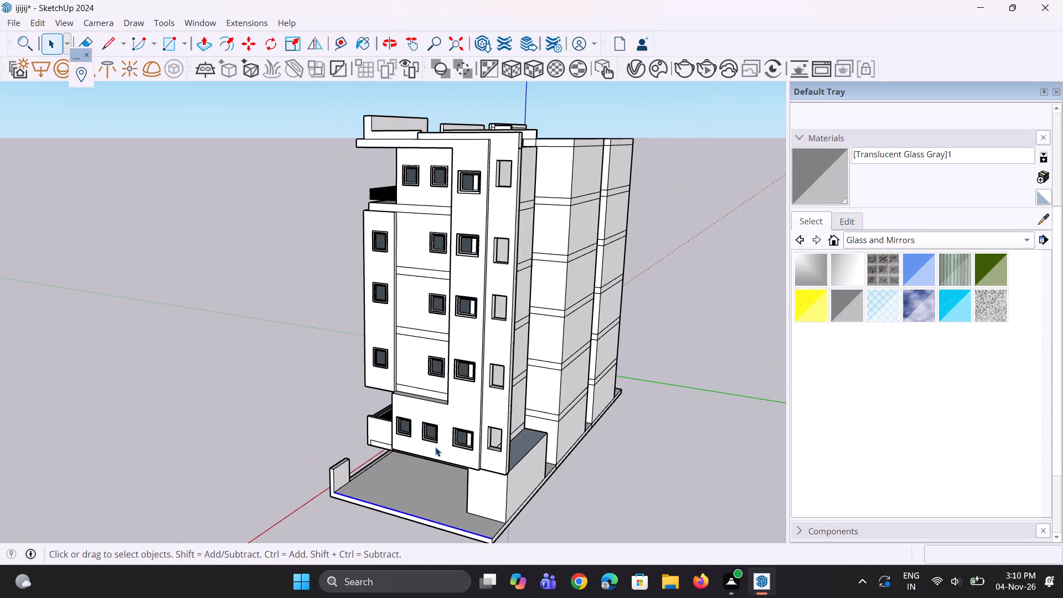
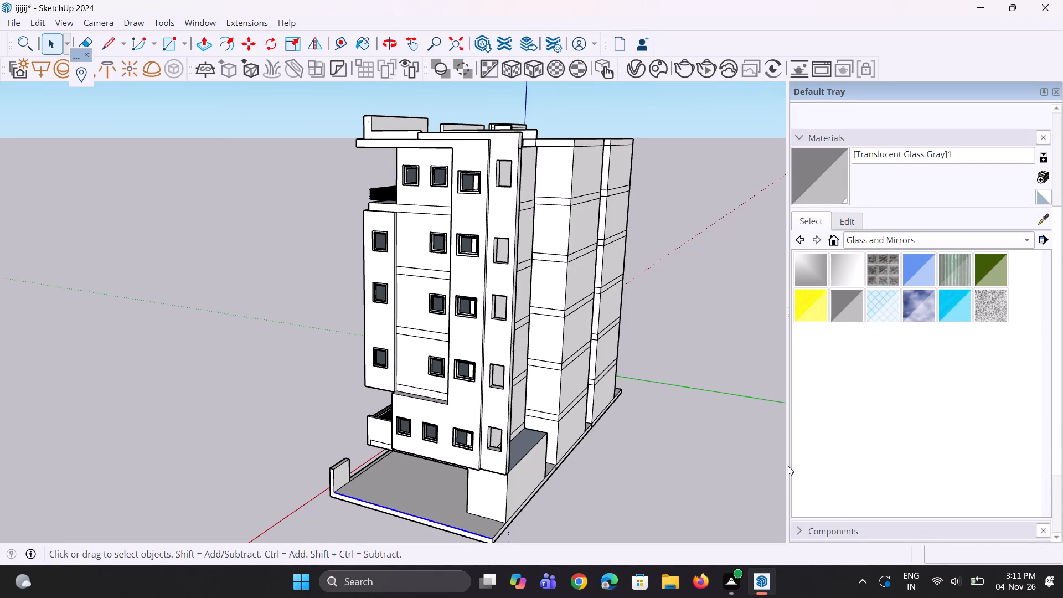
Copy the selected outer platform edge about 11 9/16" inward from the front wall's base corner.
scroll(788, 467, up, 3)
scroll(1062, 279, down, 4)
scroll(384, 286, down, 6)
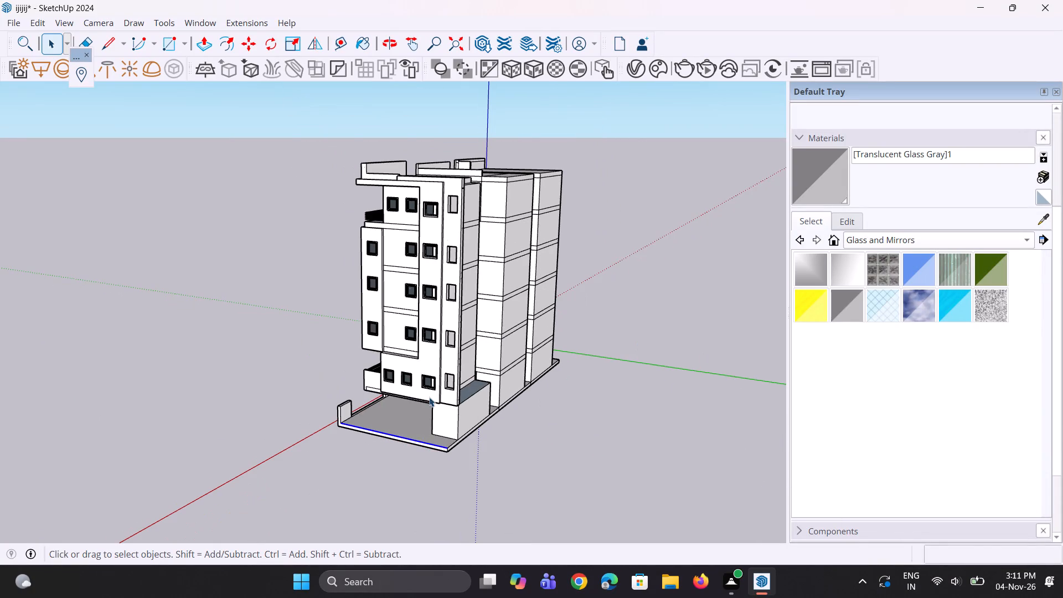
scroll(0, 499, up, 1)
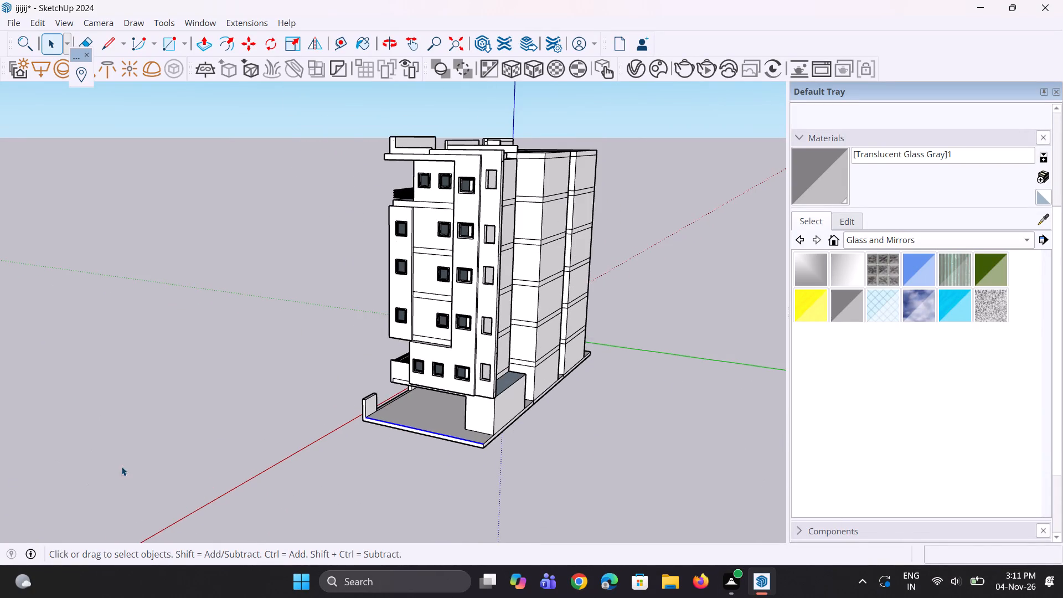
scroll(163, 445, up, 3)
scroll(471, 413, up, 12)
middle_drag(386, 405, 380, 426)
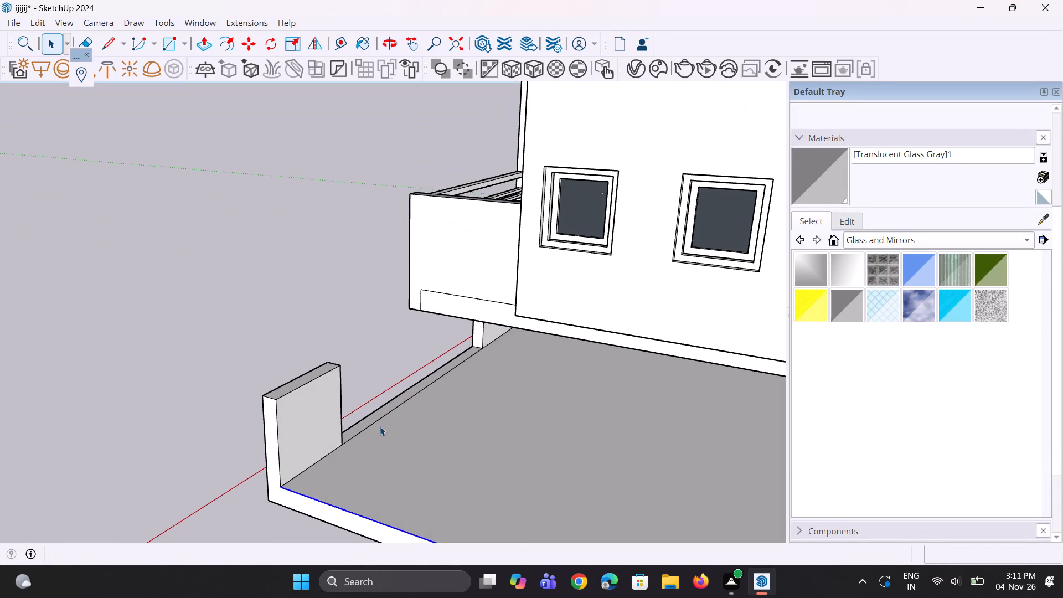
key(m)
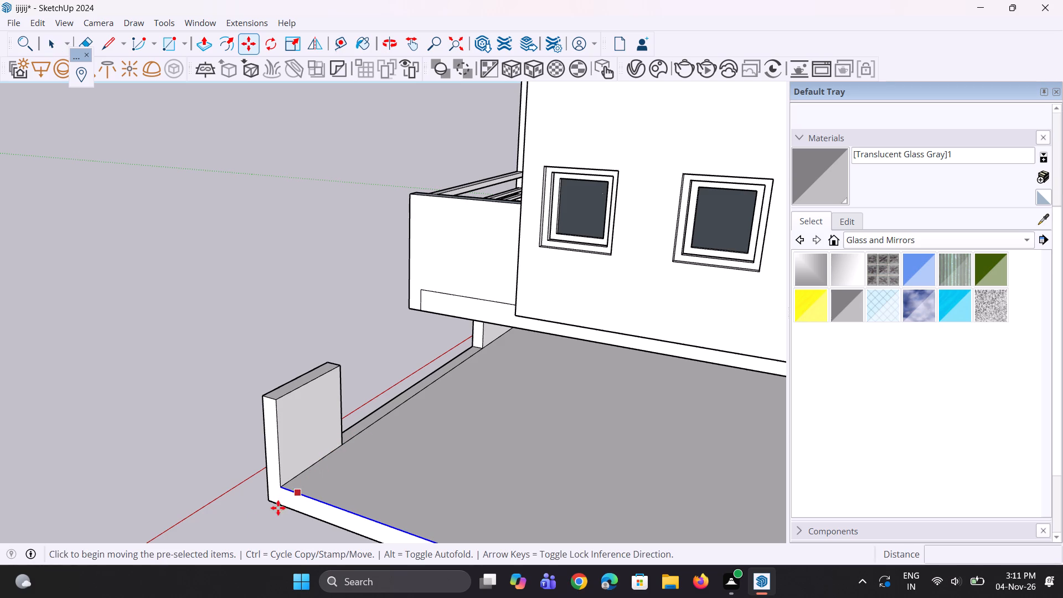
ctrl+scroll(283, 471, up, 3)
scroll(282, 478, up, 8)
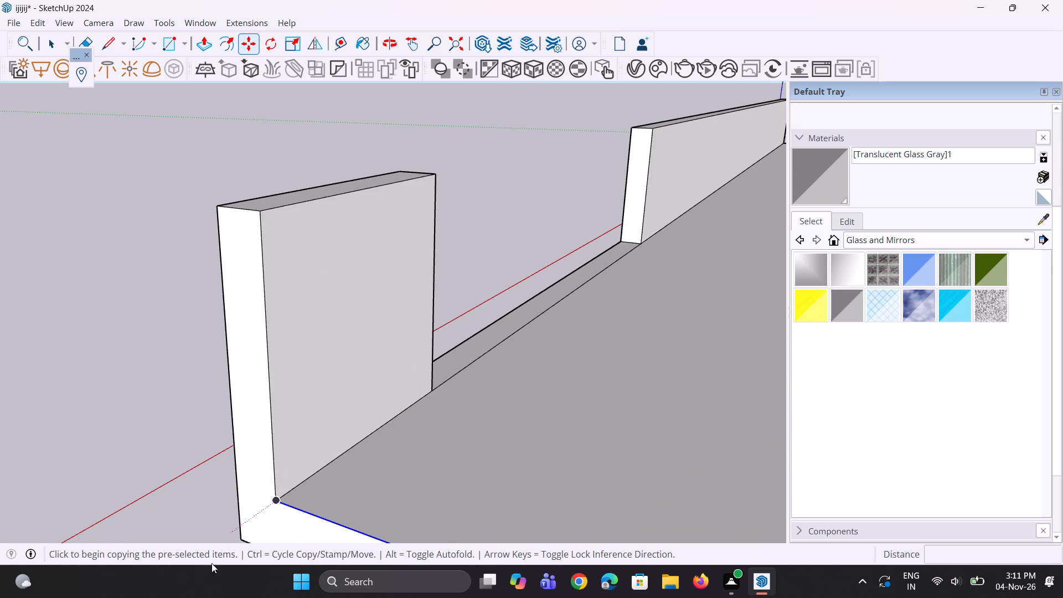
click(277, 502)
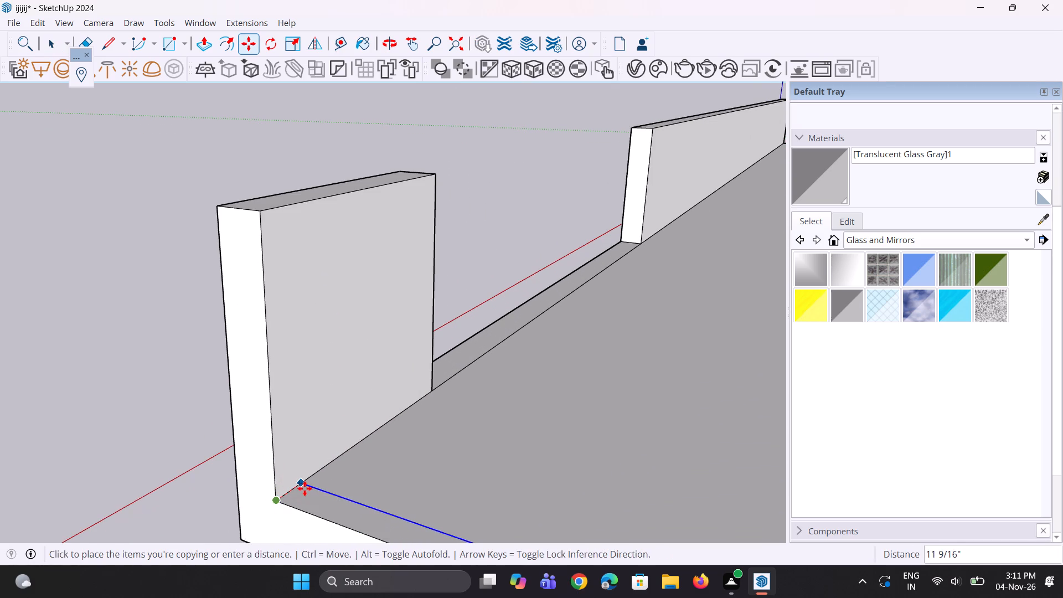
click(305, 488)
Pull the narrow edge strip up 7' to the front wall's height, forming the end boundary wall.
key(p)
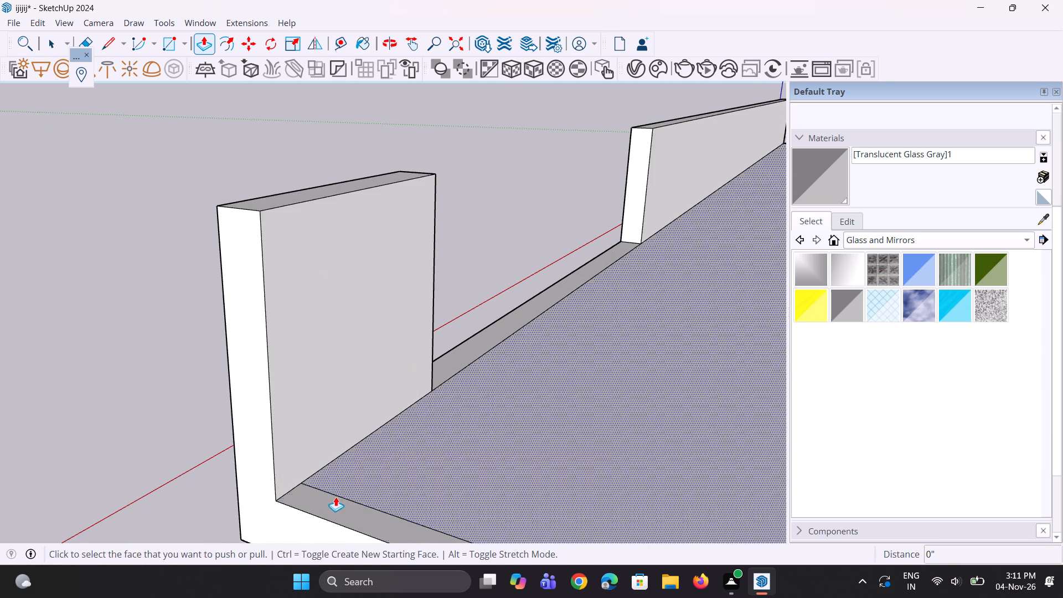
click(332, 498)
click(234, 208)
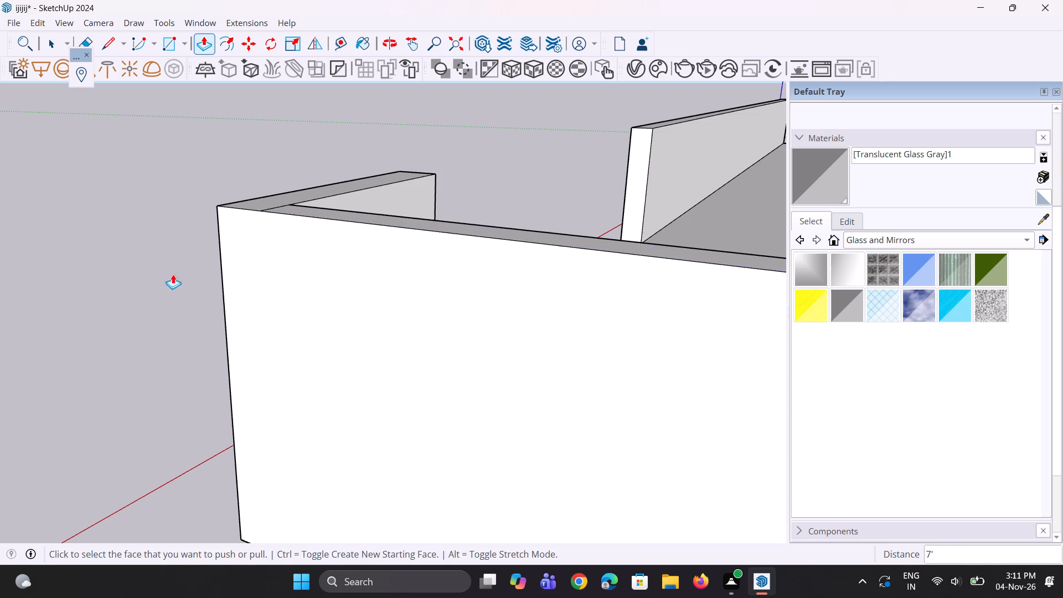
Copy the vertical inner edge at the end wall's rear end about 1' 3" along the wall's inner face.
scroll(140, 301, down, 15)
scroll(92, 296, down, 5)
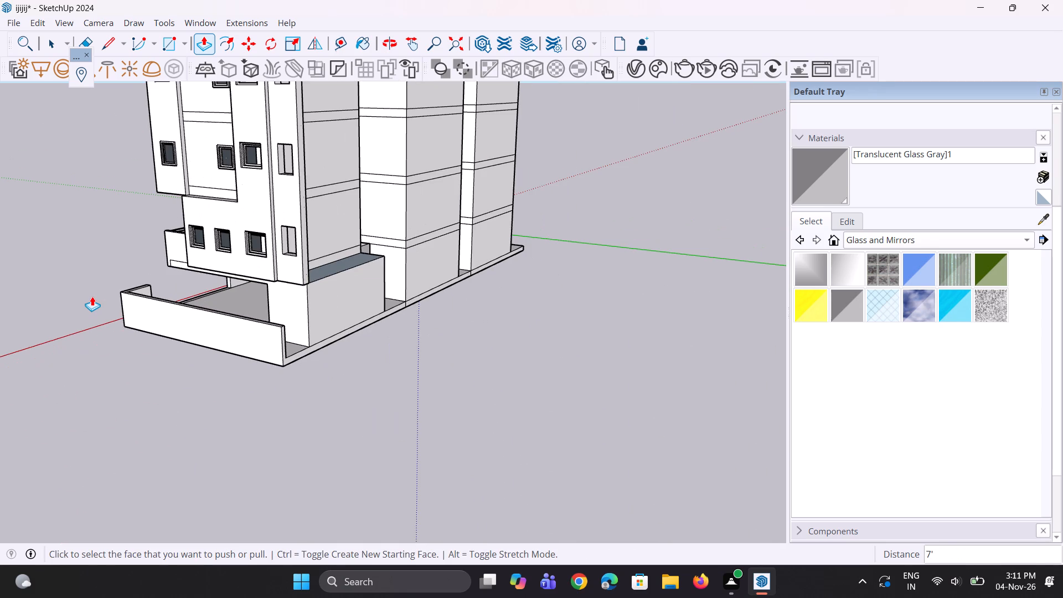
scroll(90, 296, down, 8)
scroll(65, 338, down, 5)
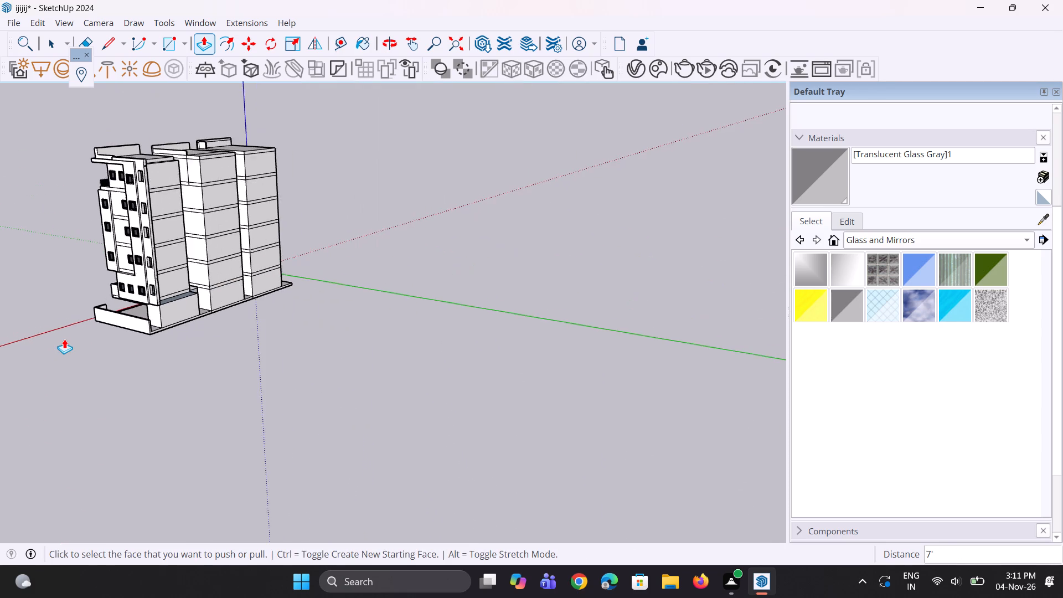
scroll(65, 339, down, 5)
middle_drag(78, 332, 171, 291)
scroll(112, 340, up, 8)
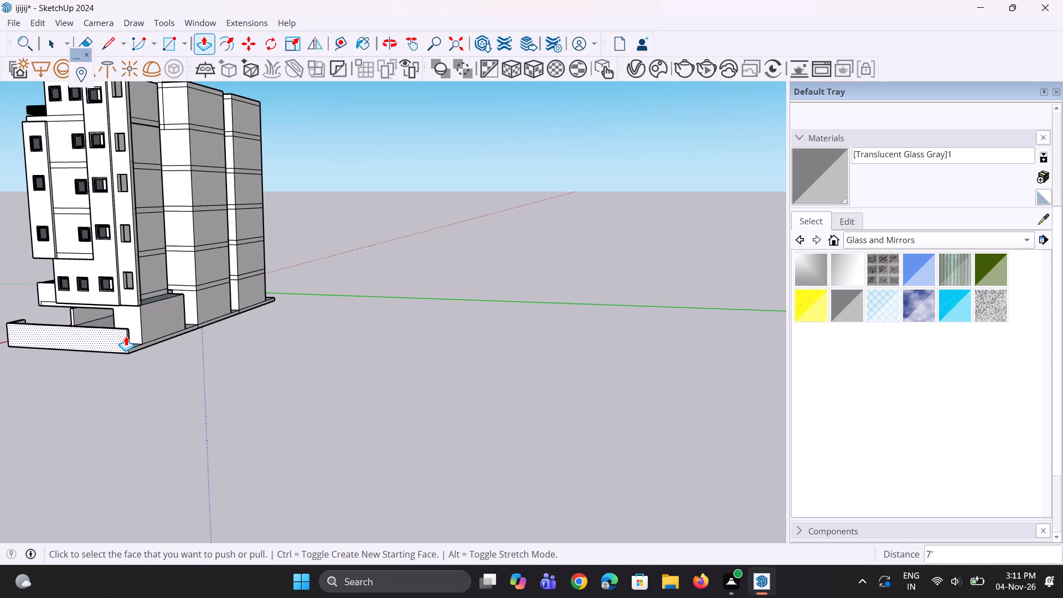
scroll(126, 336, up, 2)
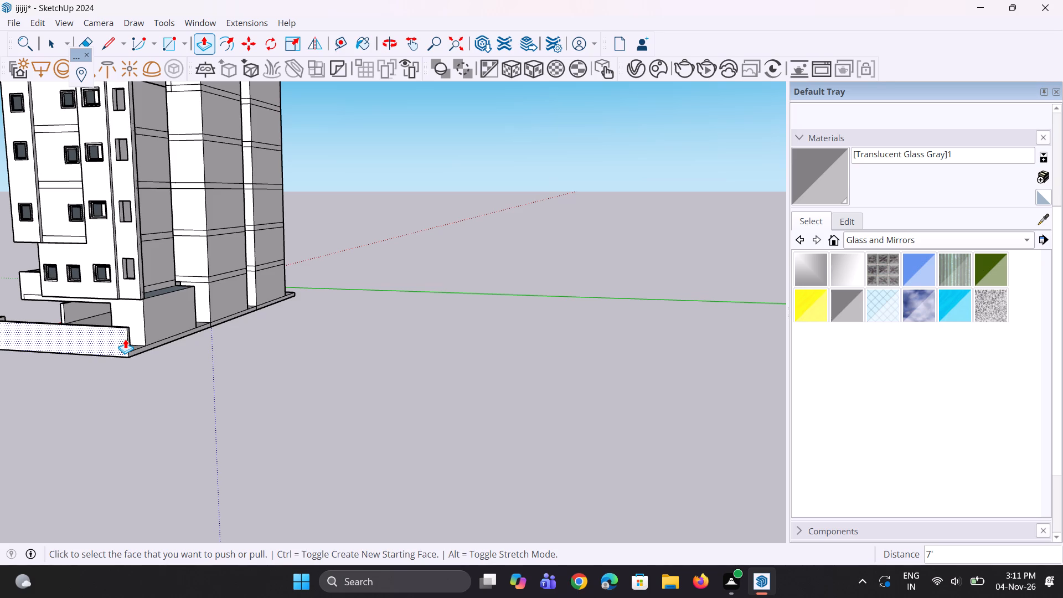
scroll(231, 364, down, 4)
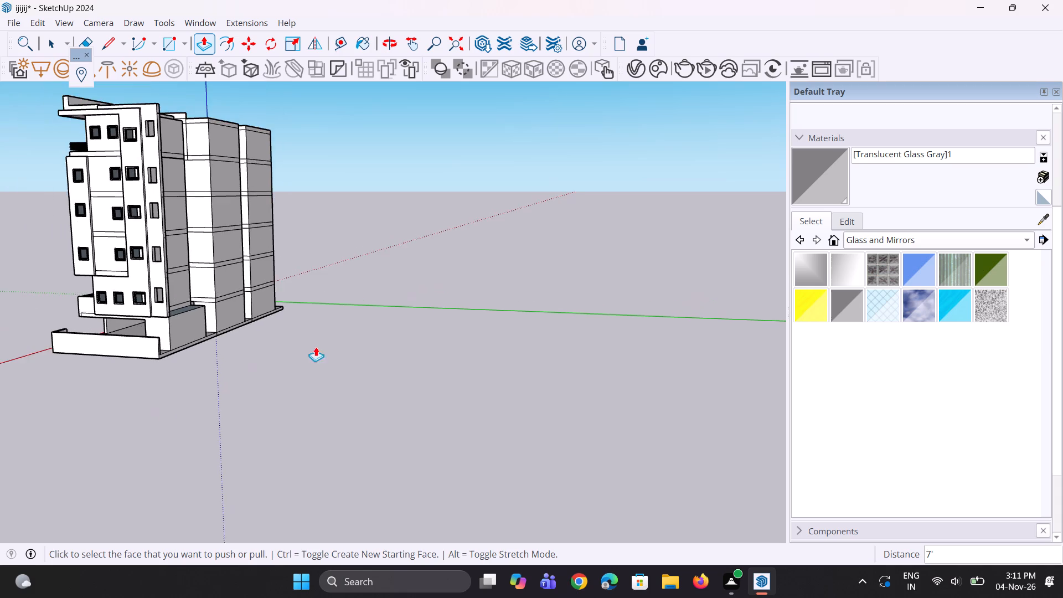
middle_drag(322, 341, 0, 352)
middle_drag(644, 426, 352, 389)
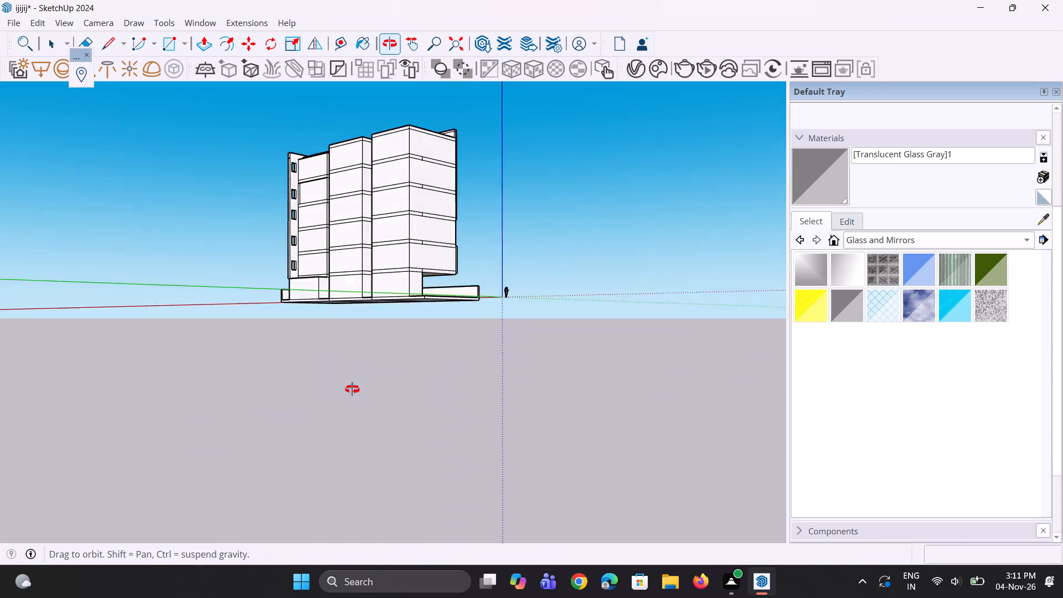
middle_drag(352, 389, 354, 385)
scroll(290, 224, up, 20)
middle_drag(265, 313, 273, 333)
scroll(273, 333, up, 8)
key(space)
key(space)
click(266, 334)
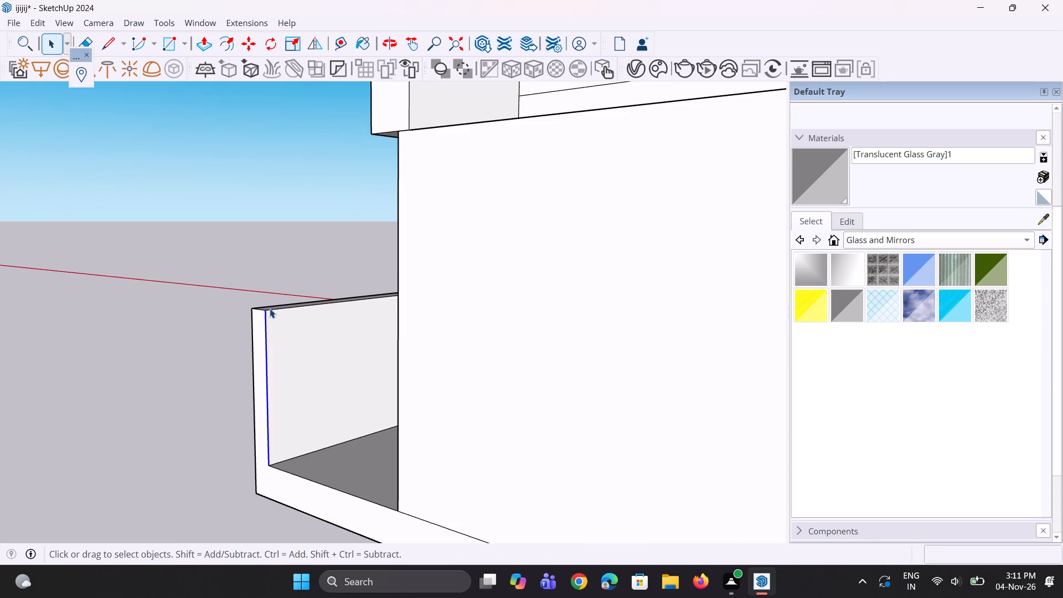
scroll(270, 304, up, 7)
scroll(275, 304, down, 4)
key(m)
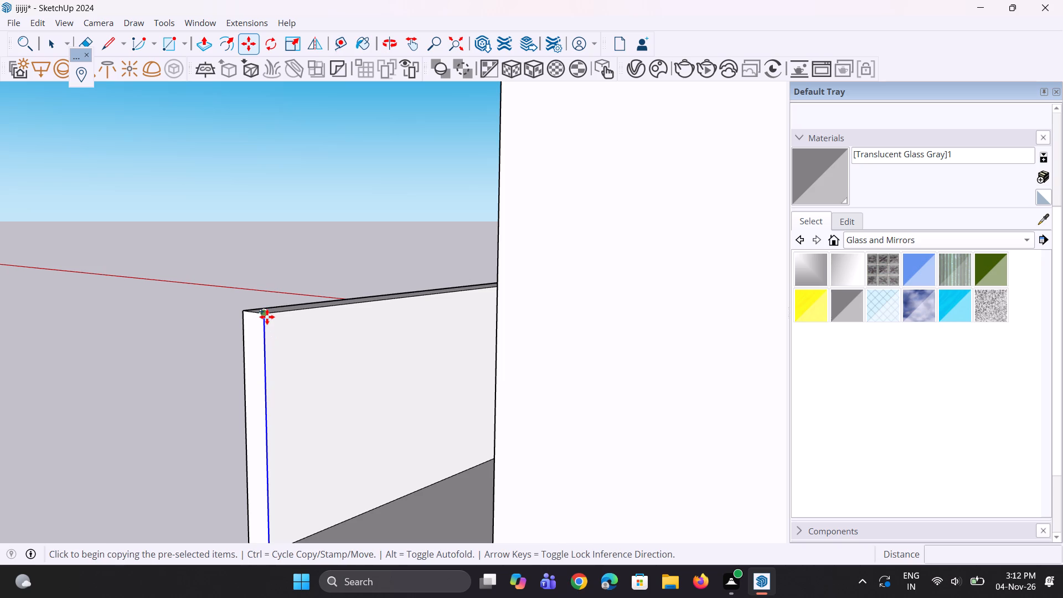
click(267, 317)
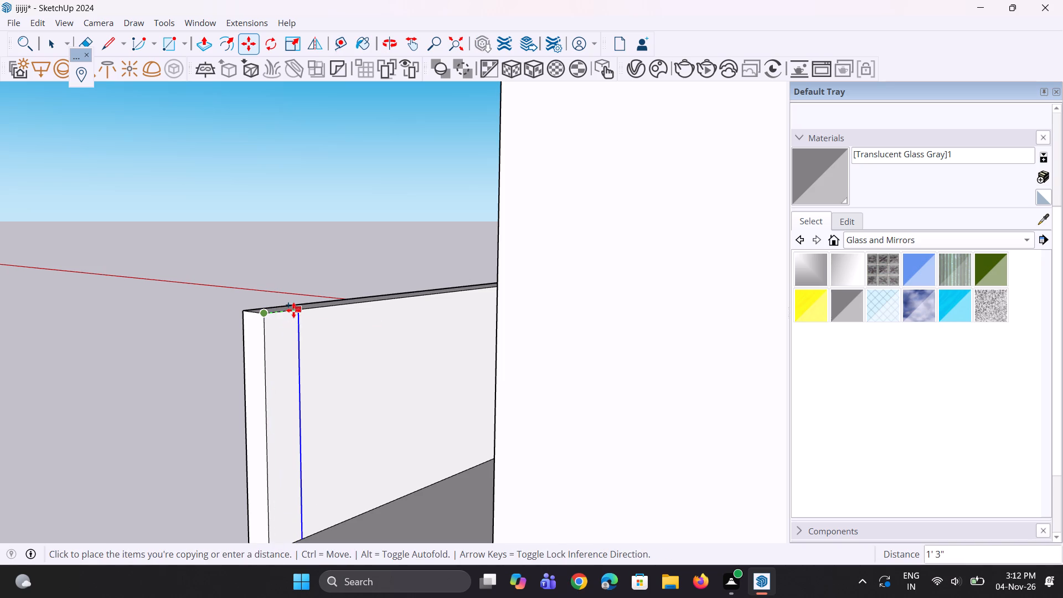
click(293, 310)
Pull the new vertical strip about 7' 8 7/8" along the platform's rear side to the building as a return wall.
key(p)
click(290, 375)
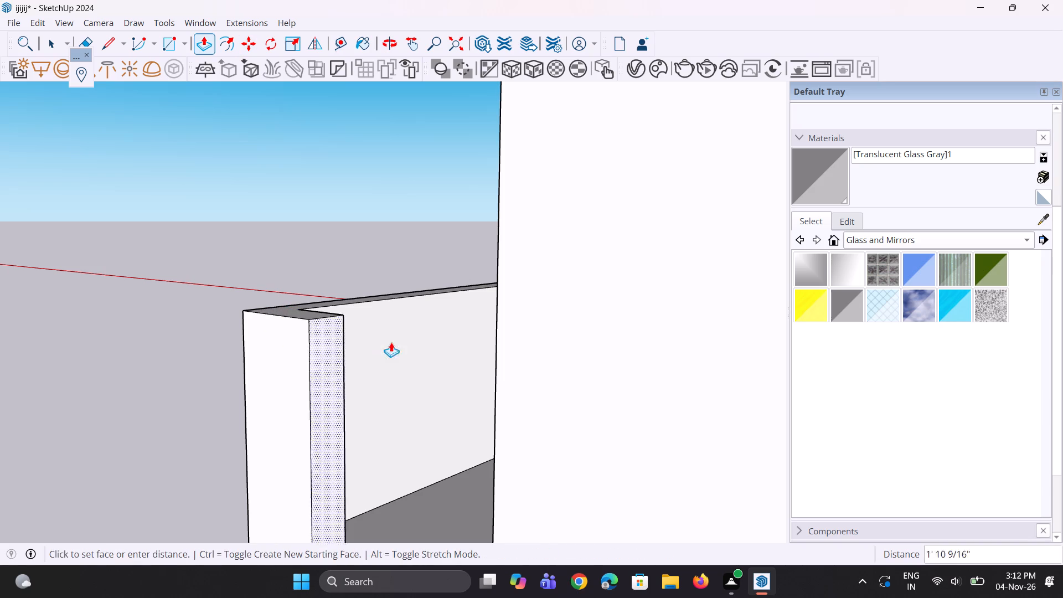
click(498, 231)
Push the return wall's inner face in about 5 1/16" to thin the wall.
middle_drag(325, 328, 1045, 455)
scroll(579, 365, up, 1)
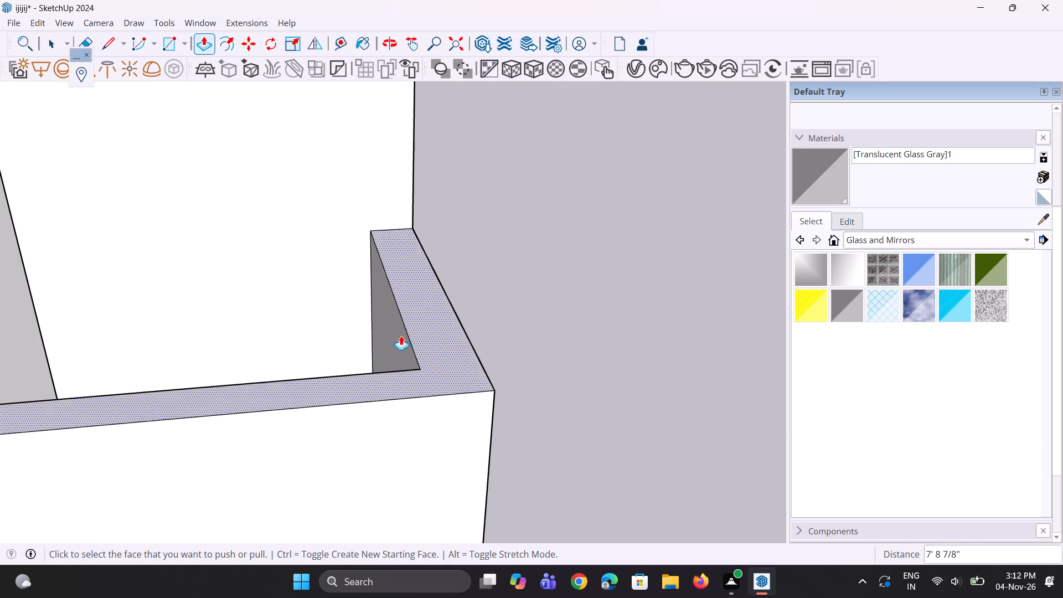
click(399, 336)
click(417, 336)
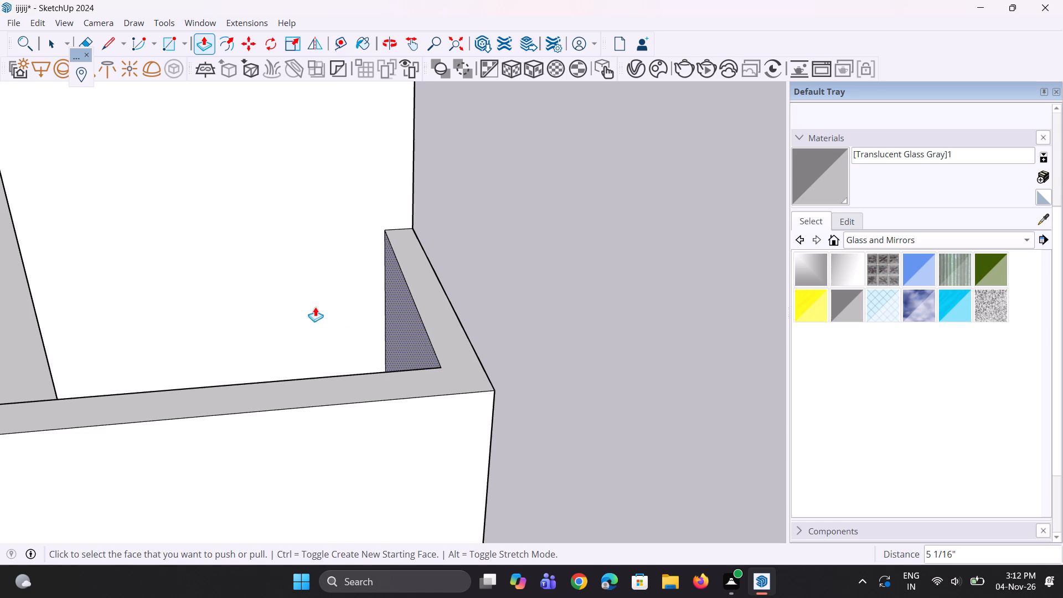
Examine the boundary wall, its corner and the entrance opening from the front of the buildings.
scroll(296, 311, down, 12)
middle_drag(275, 370, 523, 302)
scroll(523, 302, down, 8)
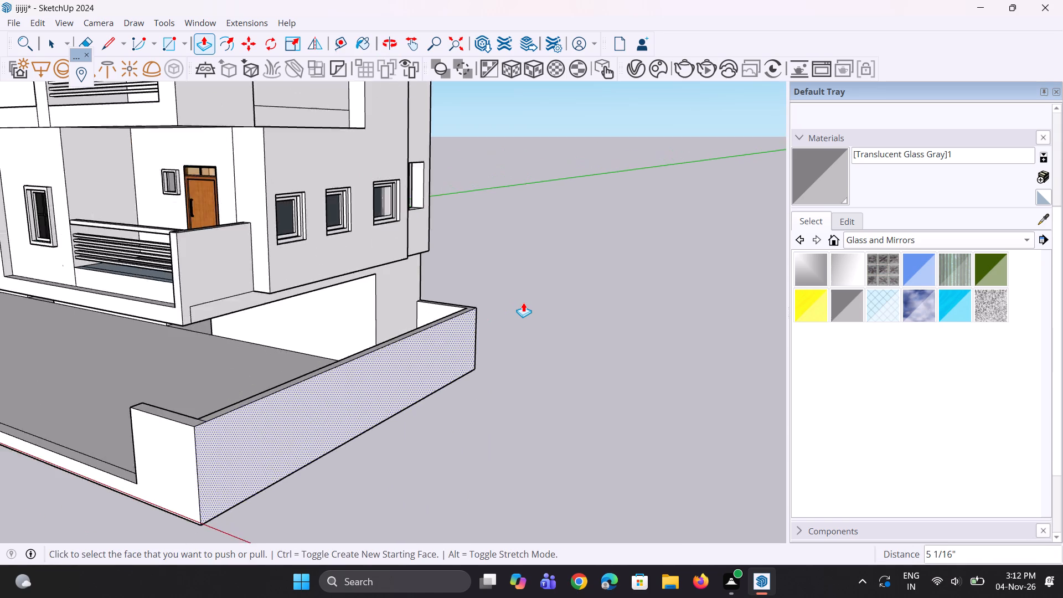
scroll(523, 302, down, 6)
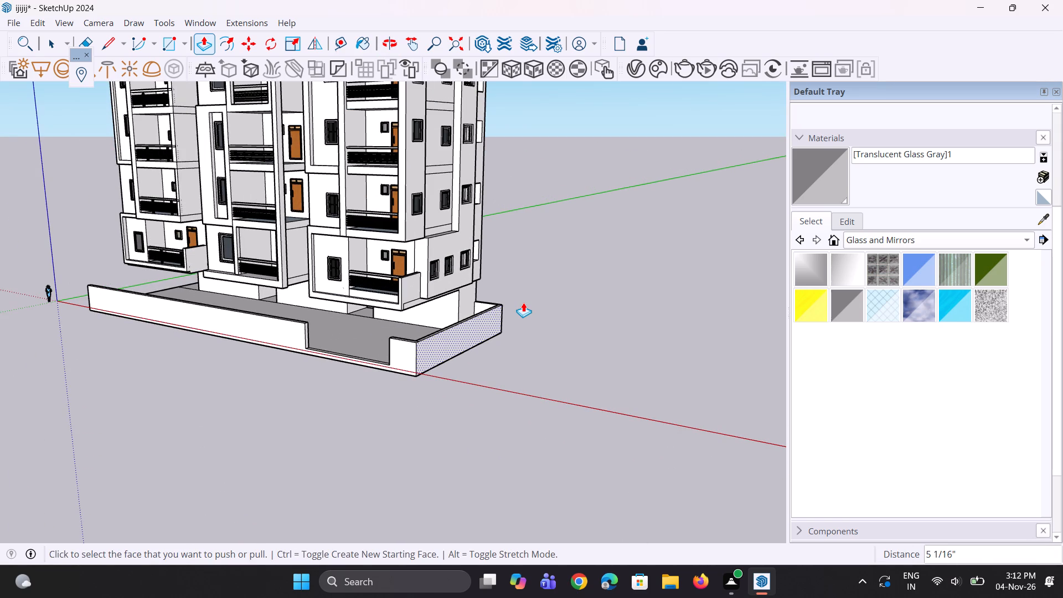
scroll(462, 302, up, 4)
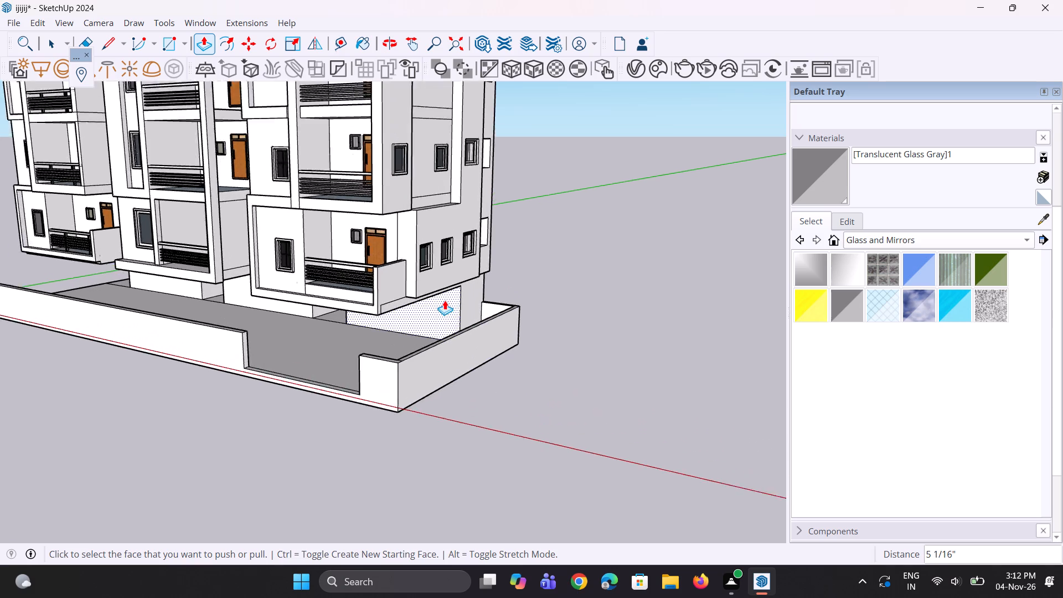
scroll(363, 365, up, 4)
middle_drag(363, 365, 486, 359)
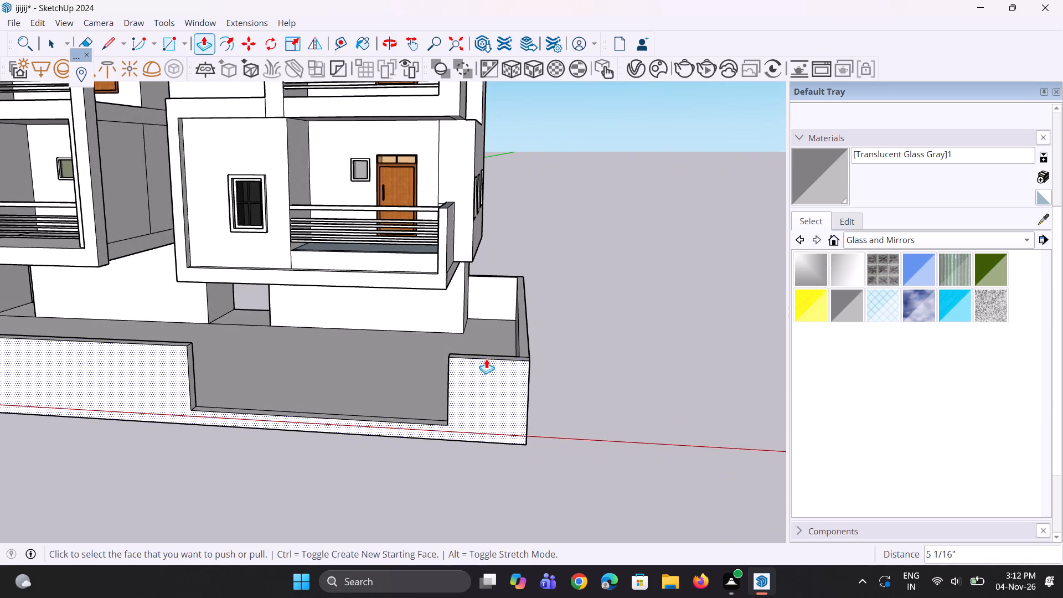
scroll(506, 423, down, 4)
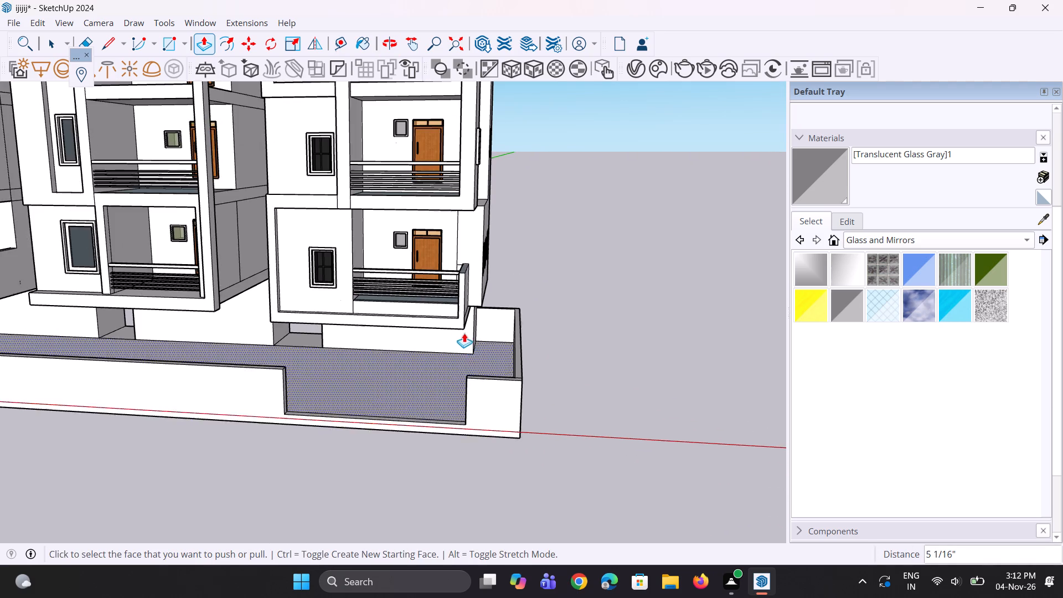
scroll(461, 329, up, 6)
middle_drag(463, 343, 476, 329)
scroll(476, 329, up, 1)
scroll(476, 329, down, 3)
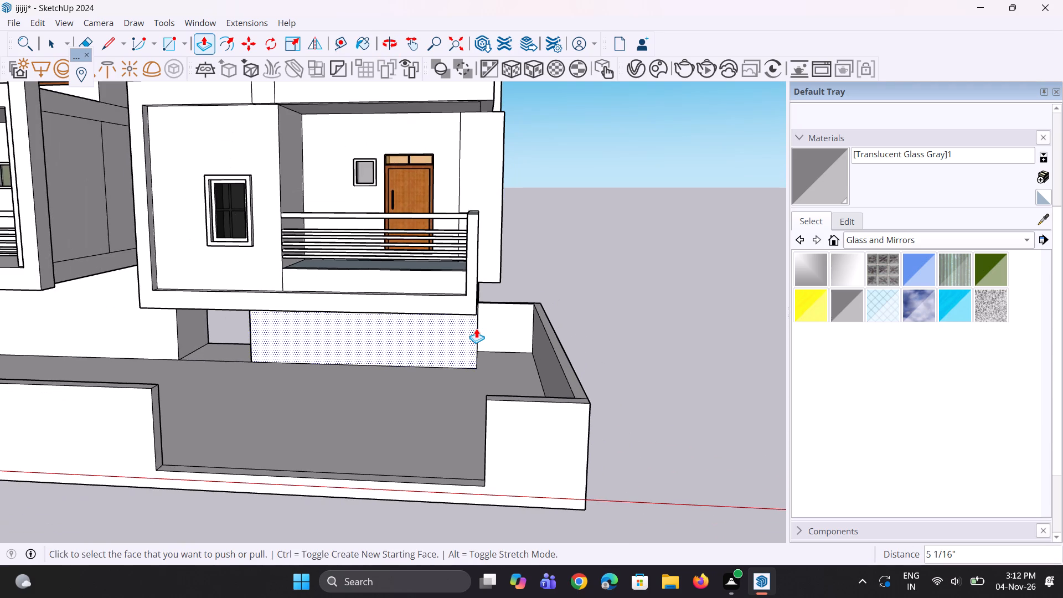
scroll(476, 328, down, 1)
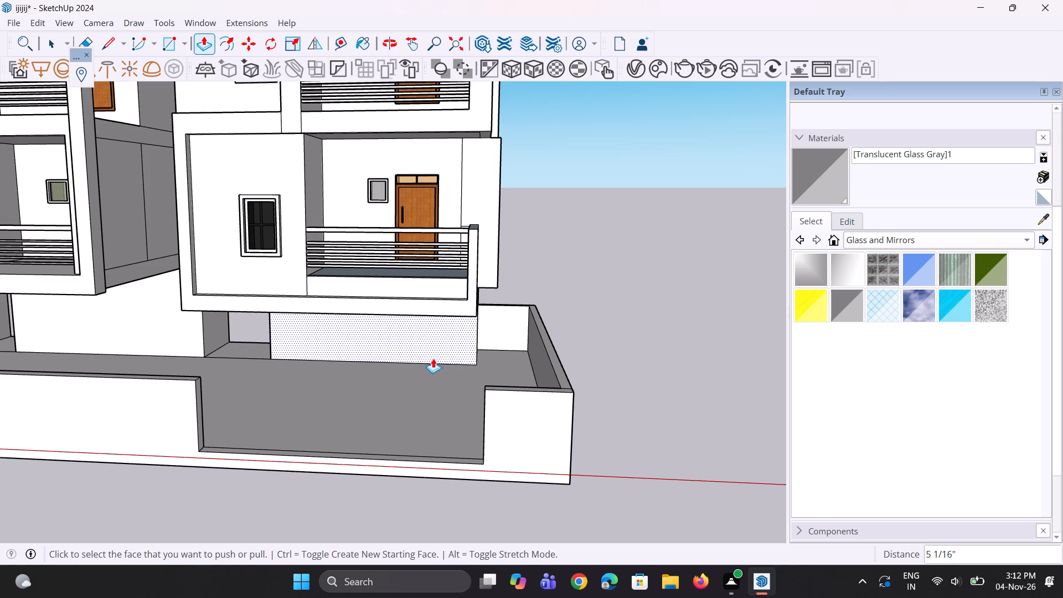
scroll(485, 368, down, 5)
Push the narrow sill strip along the entrance opening's base down about 1' 1 3/16".
scroll(364, 385, up, 2)
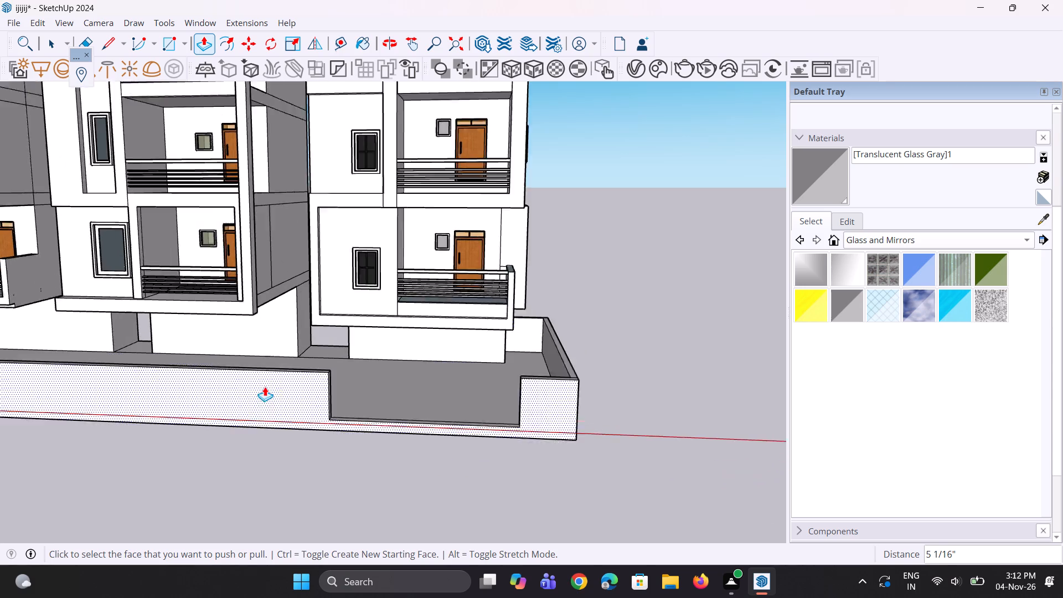
scroll(265, 386, up, 3)
scroll(411, 419, up, 9)
click(347, 444)
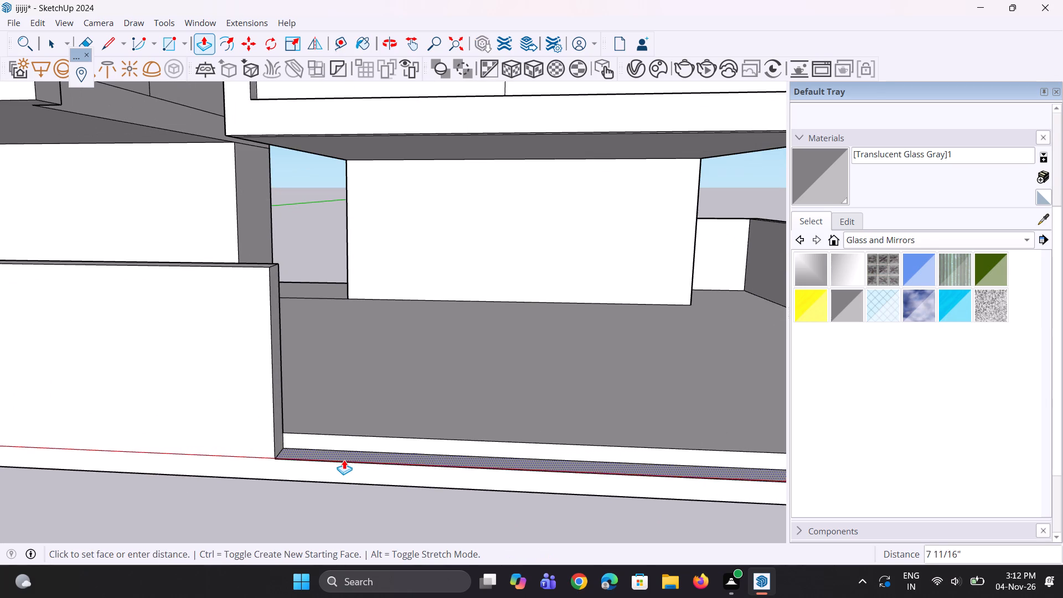
click(338, 470)
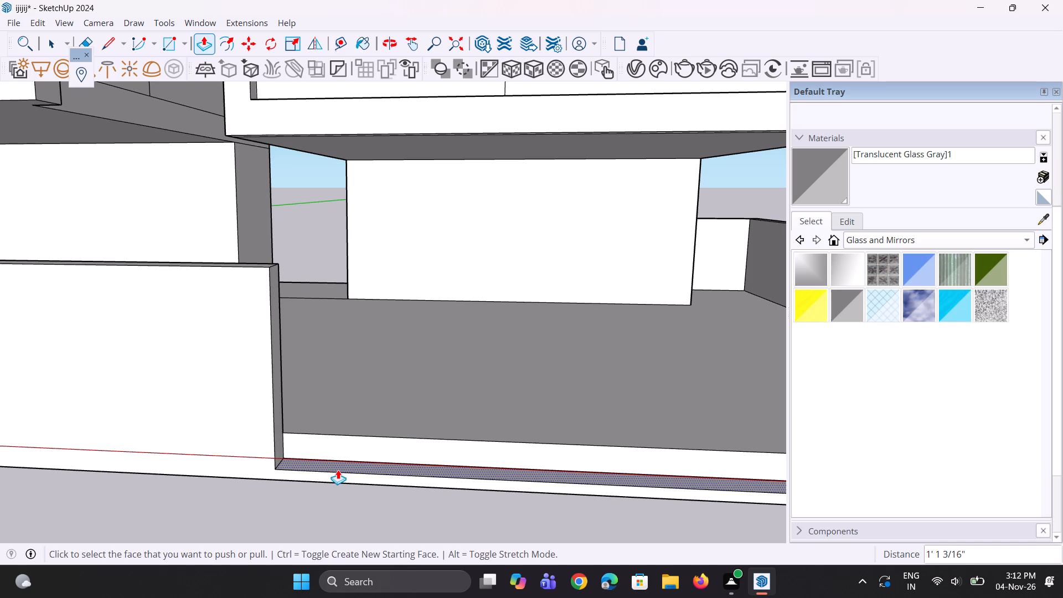
Draw a rectangle about 8' 1 3/16" by 26' 11 3/8" filling the entrance opening between the front wall ends.
key(r)
click(279, 471)
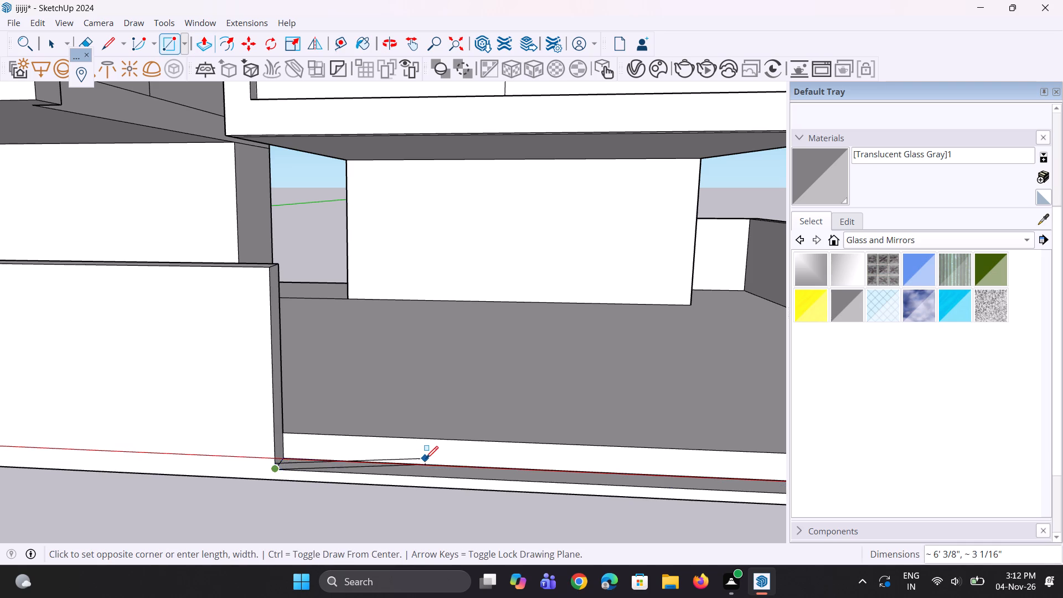
scroll(426, 458, down, 10)
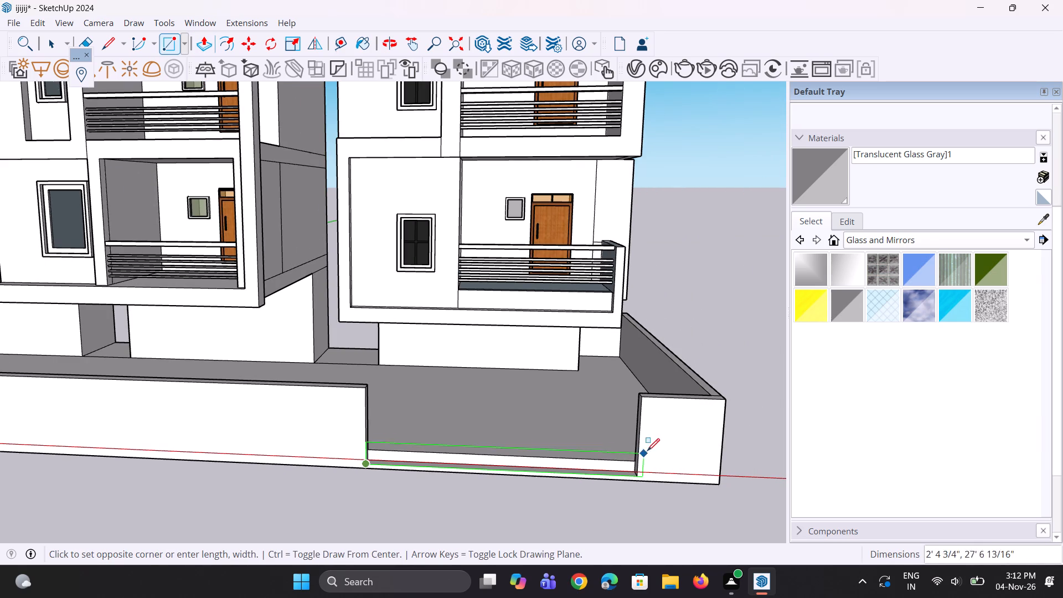
click(643, 403)
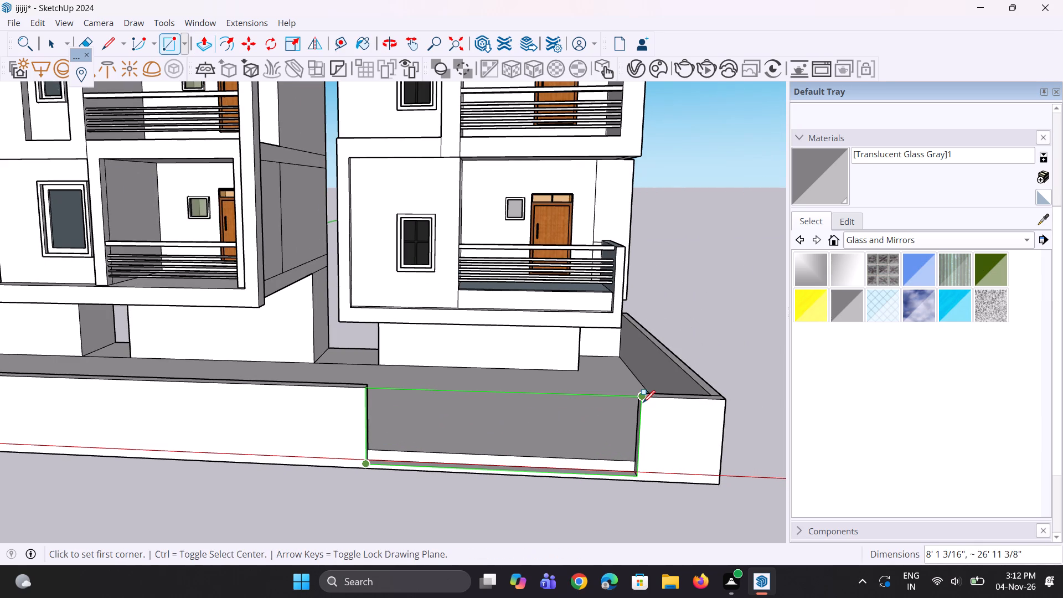
Copy the entrance rectangle face about 63' 11" along the red axis, beyond the platform's end.
scroll(390, 432, down, 5)
key(space)
key(space)
click(440, 430)
scroll(316, 447, down, 5)
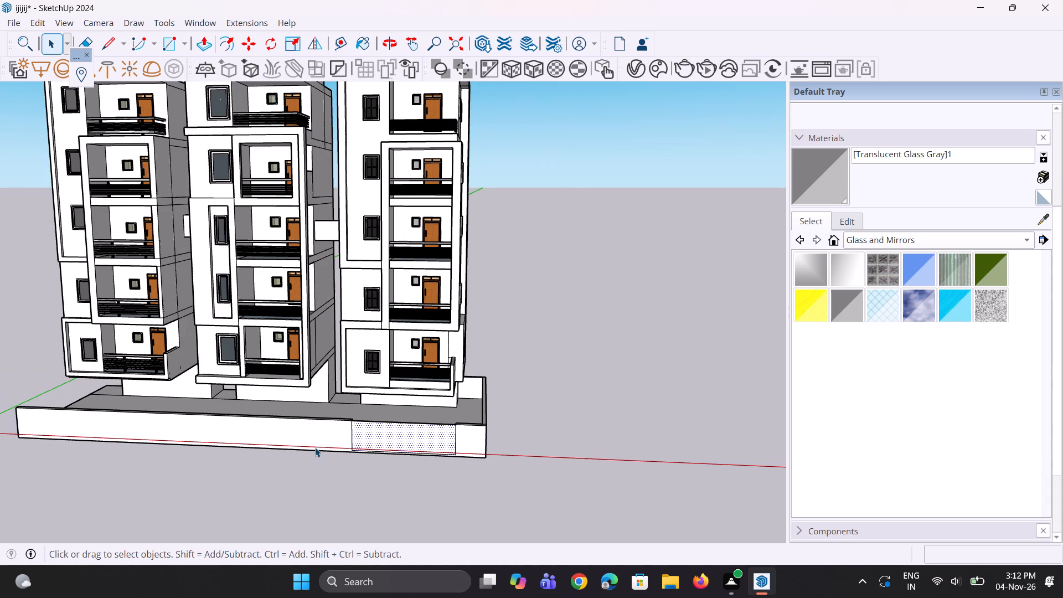
key(m)
scroll(371, 452, up, 4)
click(385, 433)
scroll(445, 427, down, 4)
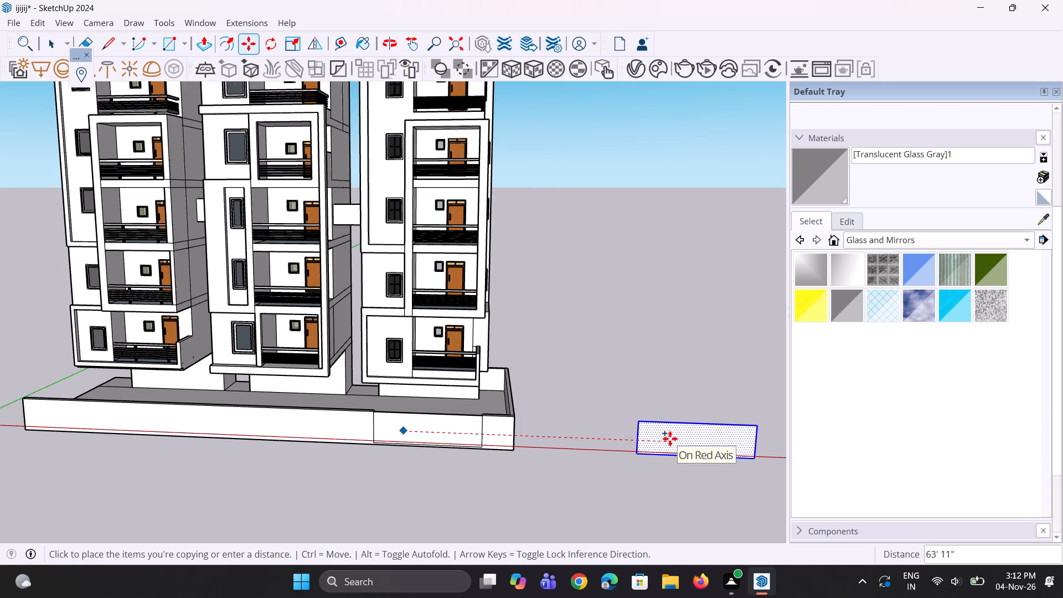
click(670, 439)
Delete the original rectangle face from the entrance opening and erase its leftover top edge.
key(space)
key(space)
scroll(481, 417, up, 3)
click(442, 430)
scroll(442, 430, up, 4)
key(Delete)
scroll(441, 425, up, 4)
key(e)
drag(404, 398, 403, 388)
scroll(213, 467, up, 8)
middle_drag(193, 496, 194, 445)
scroll(176, 451, down, 3)
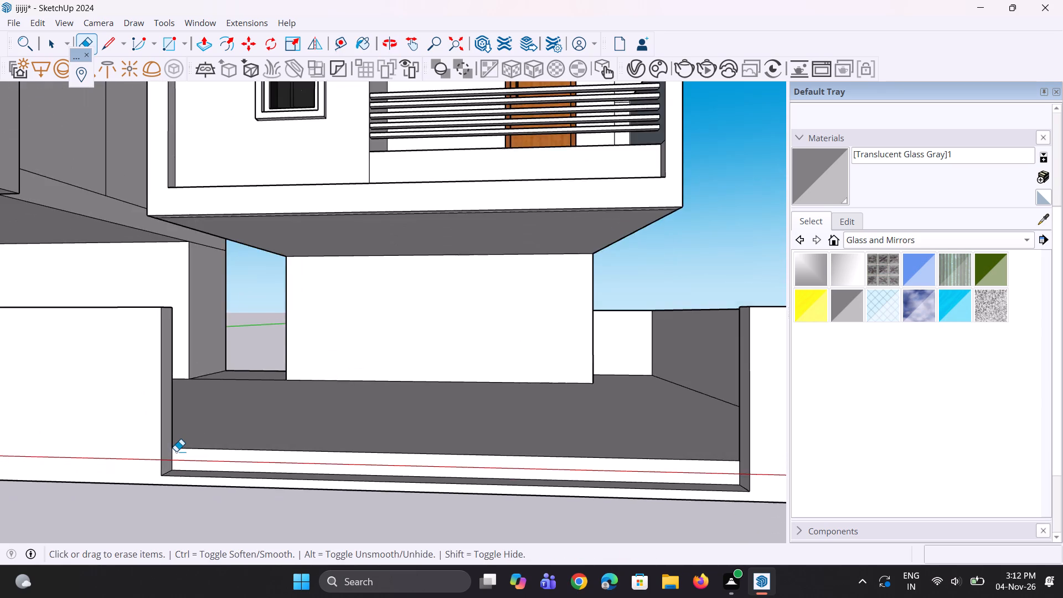
scroll(176, 451, down, 18)
middle_drag(178, 451, 189, 452)
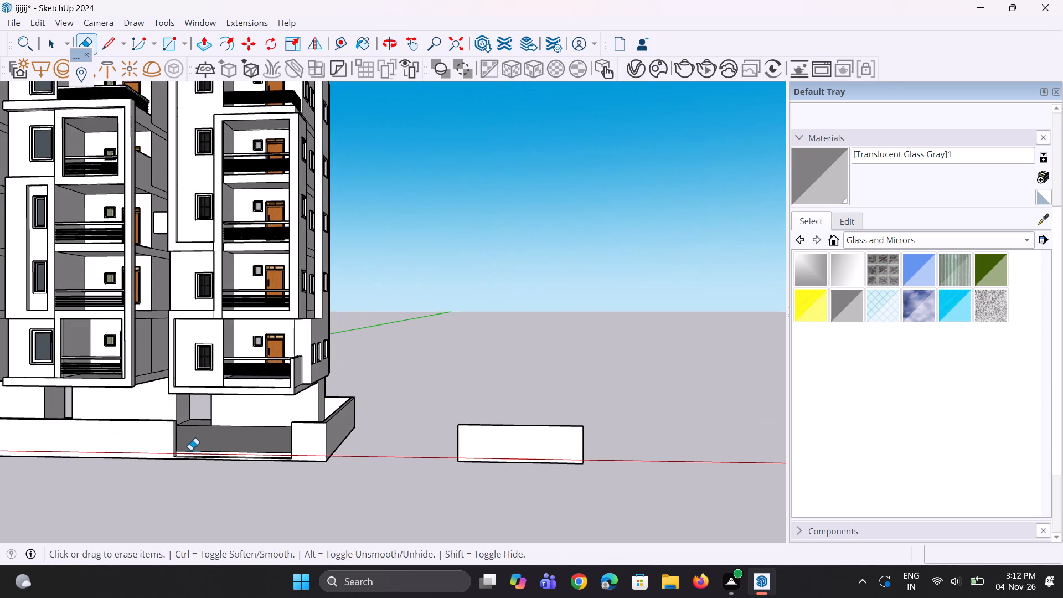
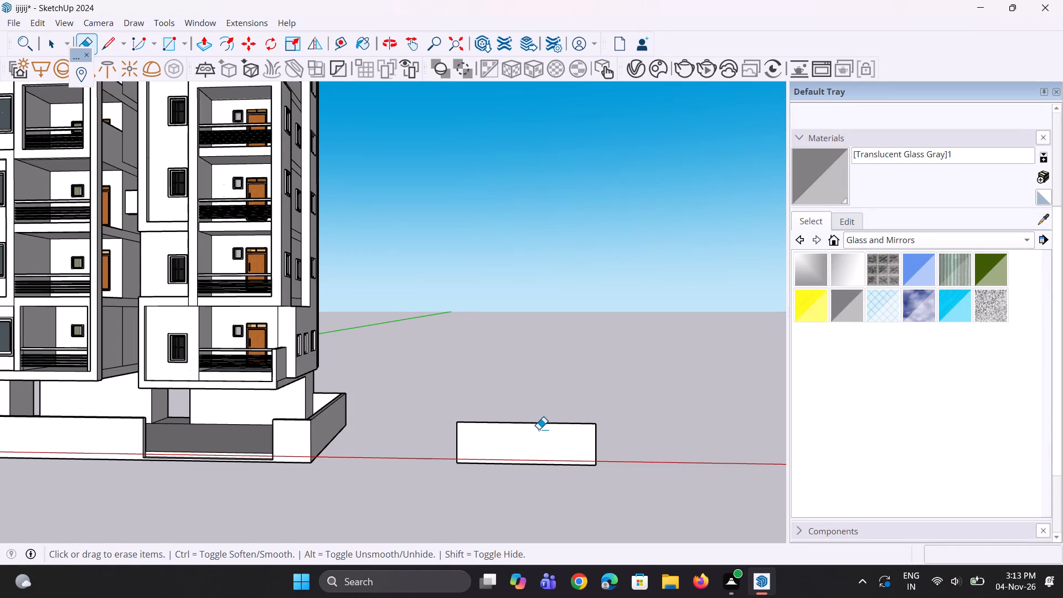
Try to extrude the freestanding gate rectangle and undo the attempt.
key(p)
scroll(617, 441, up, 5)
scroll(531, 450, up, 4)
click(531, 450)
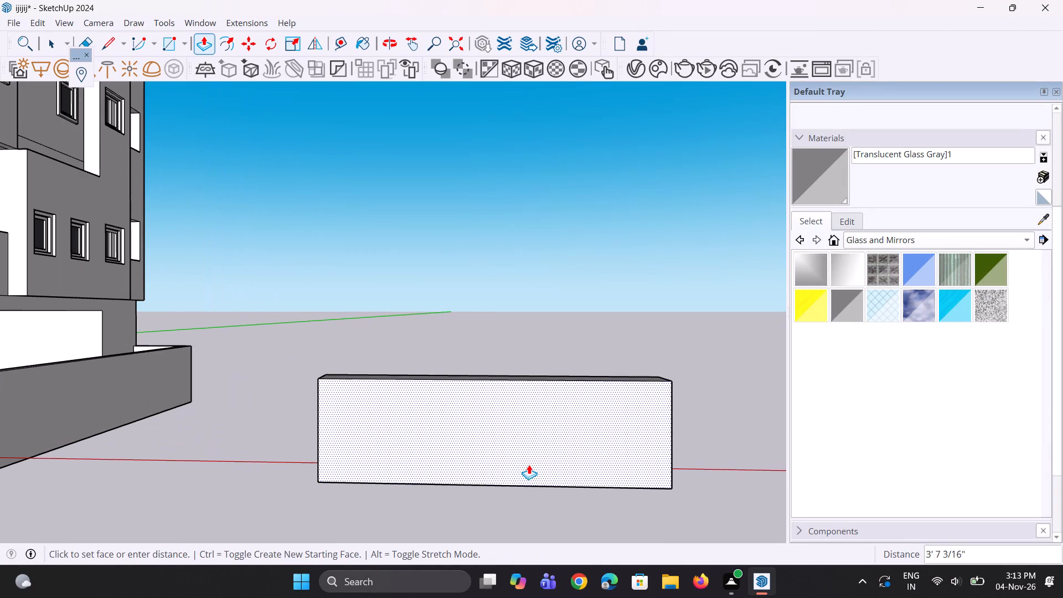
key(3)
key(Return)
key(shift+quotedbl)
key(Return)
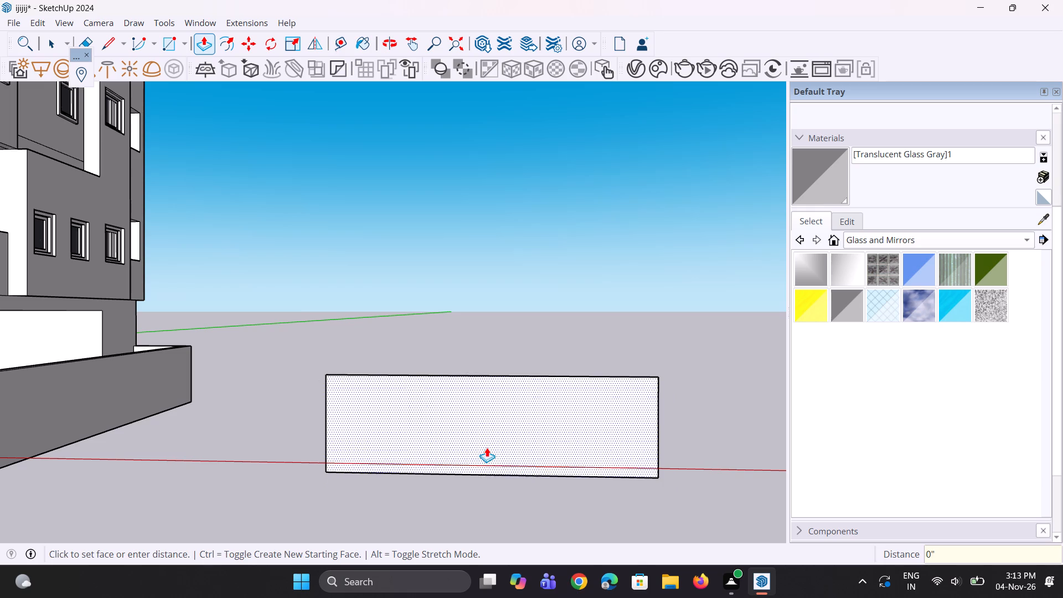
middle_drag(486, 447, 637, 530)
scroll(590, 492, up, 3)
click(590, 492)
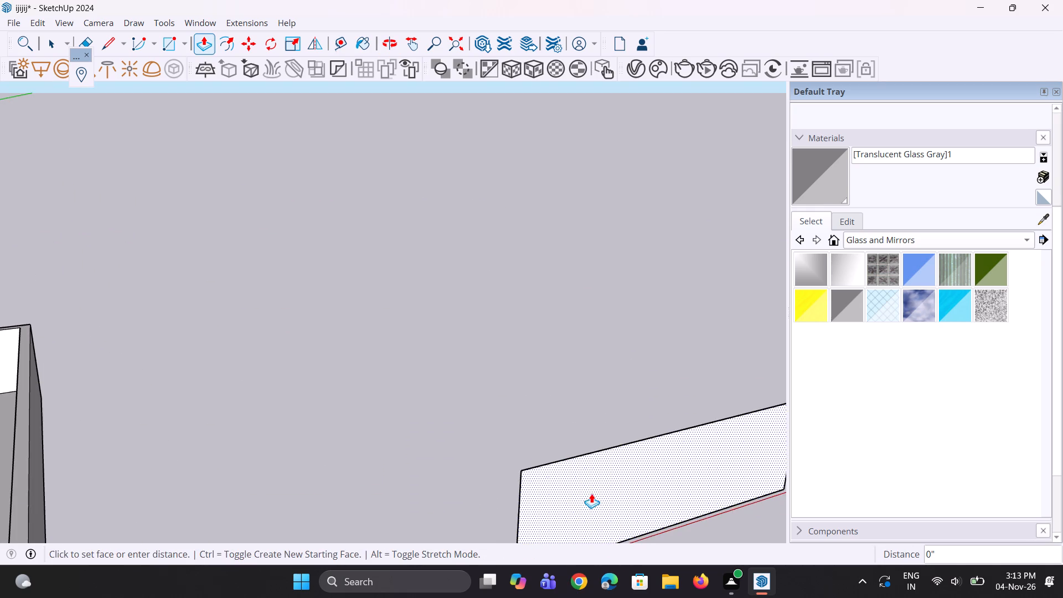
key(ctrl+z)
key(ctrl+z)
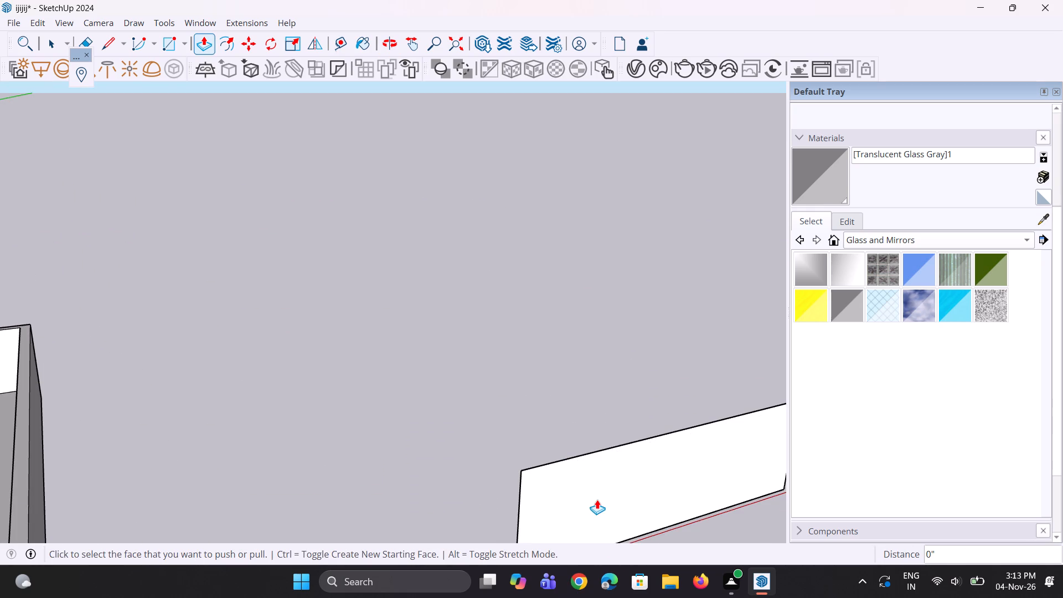
Extrude the freestanding gate rectangle 3" to give the panel thickness.
click(593, 486)
key(3)
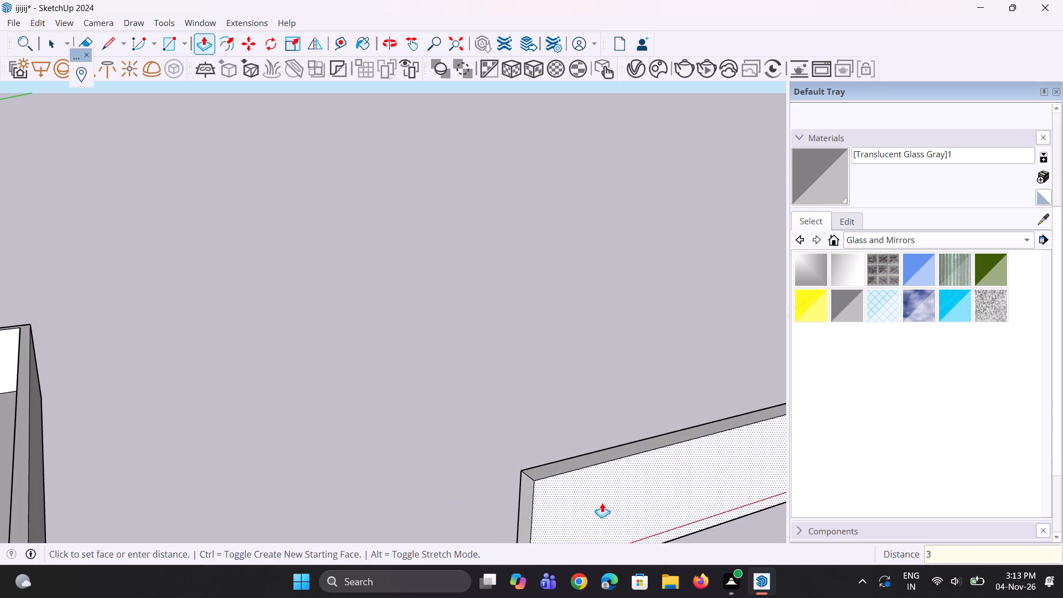
key(shift+quotedbl)
key(Return)
scroll(533, 459, down, 5)
scroll(567, 490, up, 1)
middle_drag(567, 490, 525, 444)
key(space)
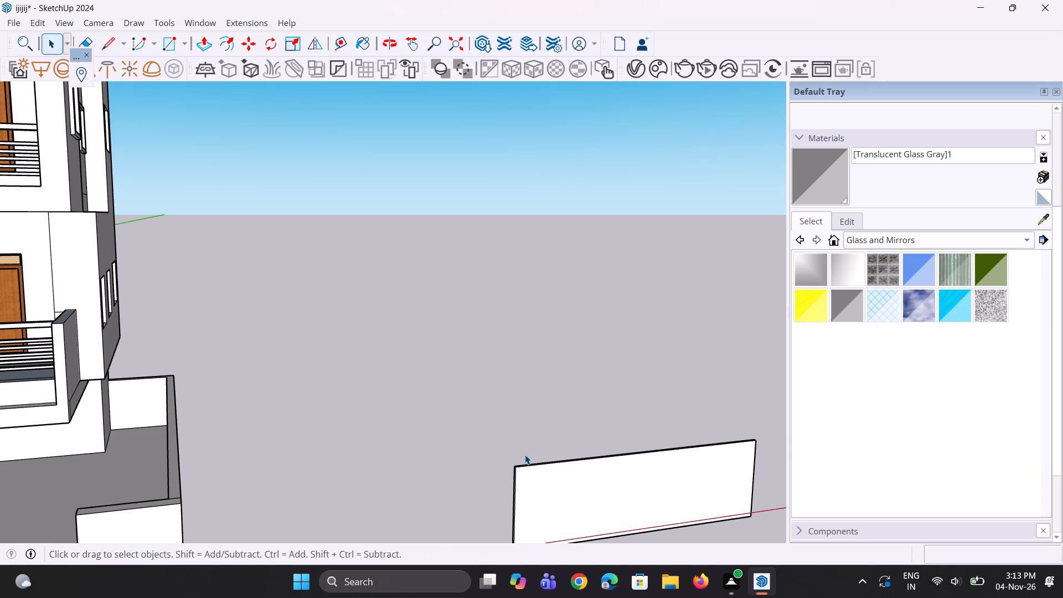
Offset the gate panel's front face outline inward by about 5 1/16" to form a border frame.
key(space)
click(531, 495)
scroll(466, 431, down, 5)
middle_drag(505, 496, 452, 464)
scroll(505, 496, up, 4)
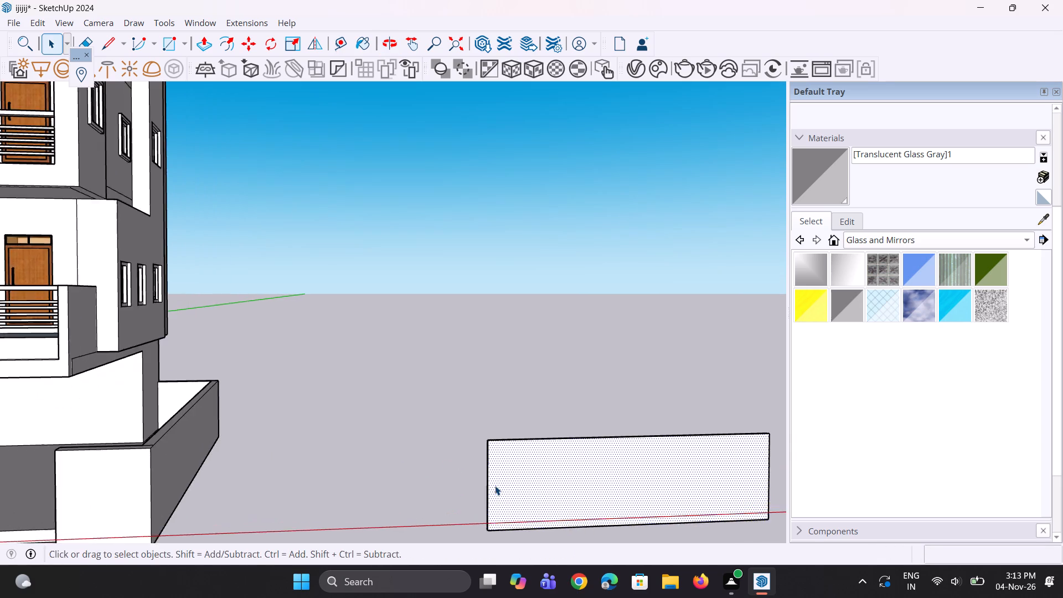
scroll(495, 486, up, 3)
key(f)
scroll(483, 475, up, 3)
click(483, 475)
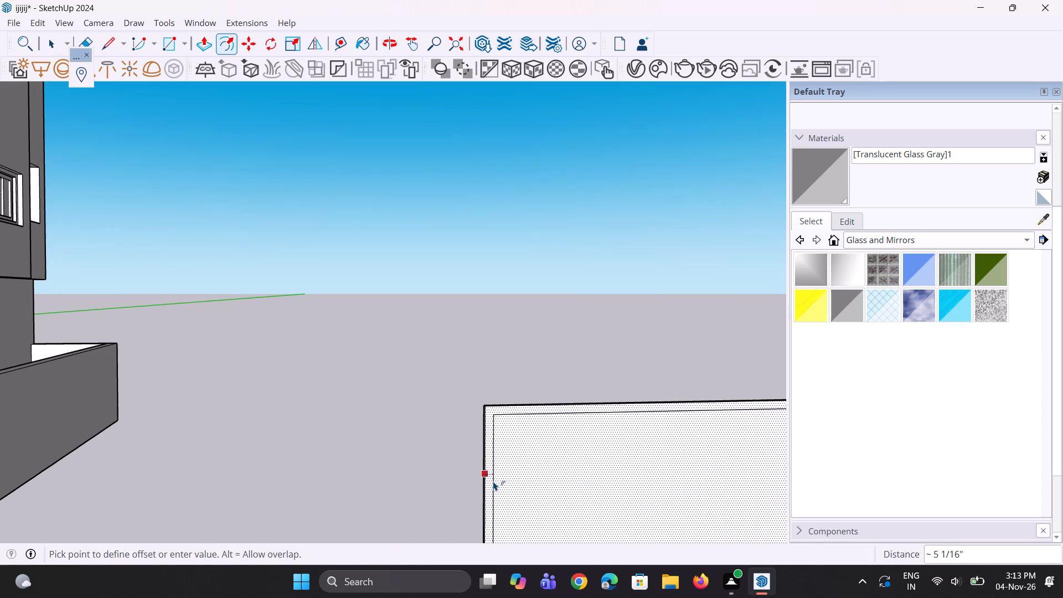
click(494, 483)
scroll(262, 473, down, 6)
middle_drag(395, 460, 382, 446)
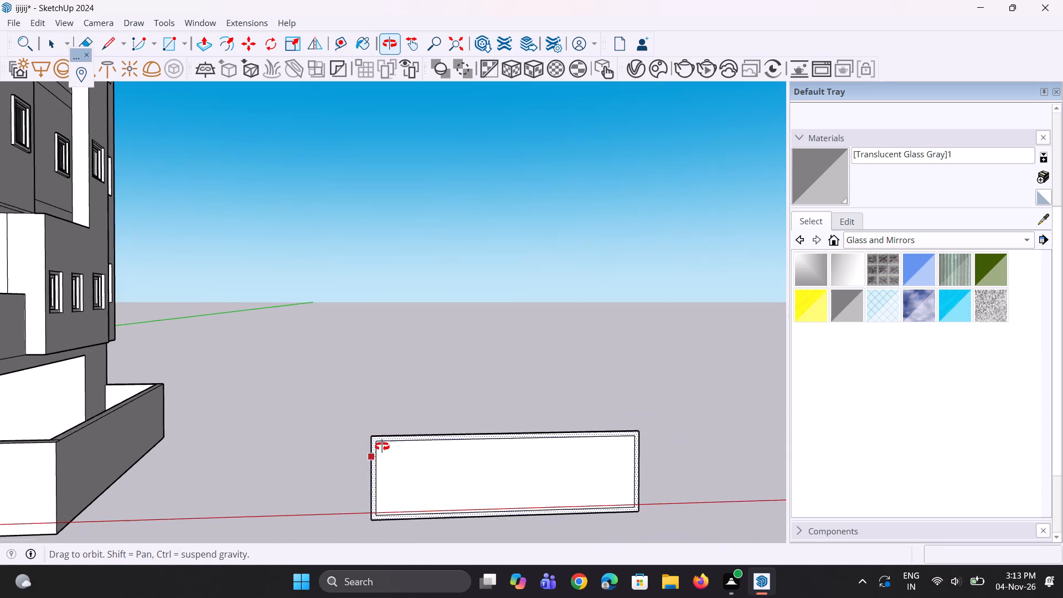
middle_drag(382, 446, 380, 444)
key(space)
click(431, 395)
key(space)
Draw short lines across the border at the left end's upper and lower inner corners, separating the vertical end strip.
scroll(326, 464, up, 3)
scroll(384, 460, up, 5)
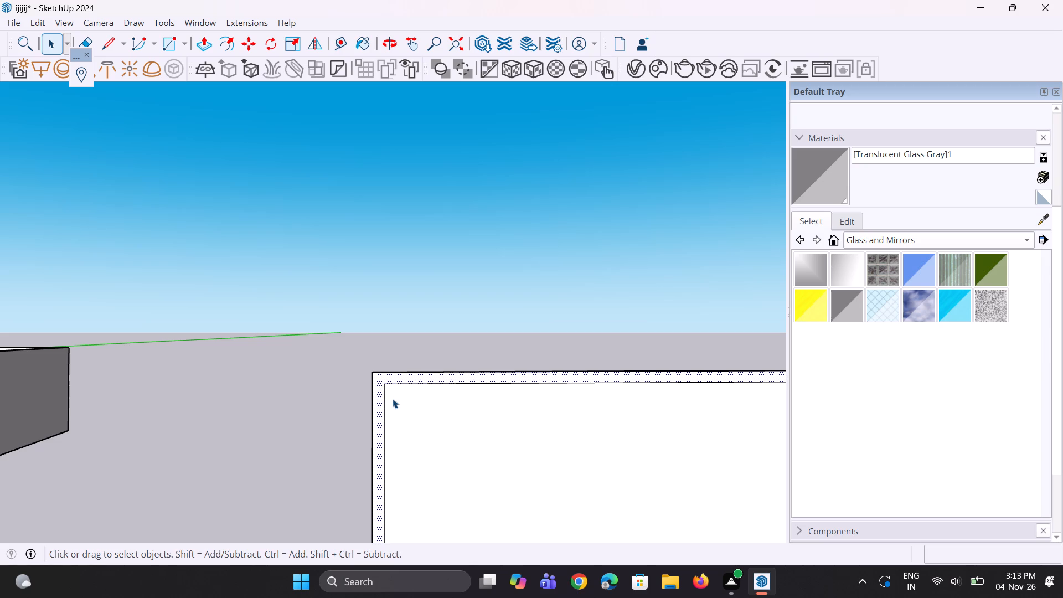
scroll(380, 381, down, 10)
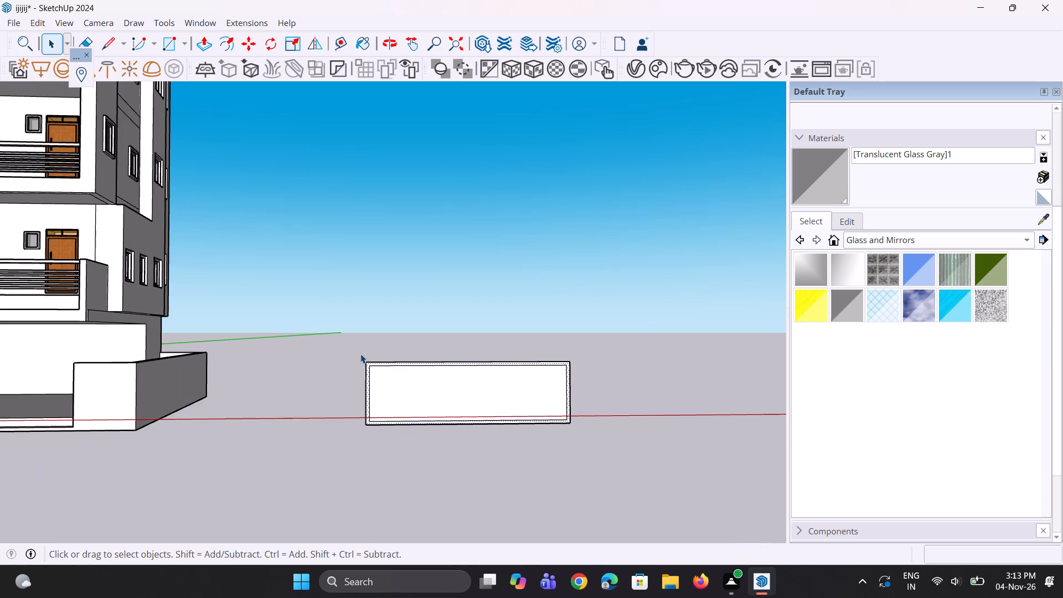
scroll(373, 369, up, 3)
key(l)
scroll(396, 432, up, 2)
scroll(397, 368, up, 4)
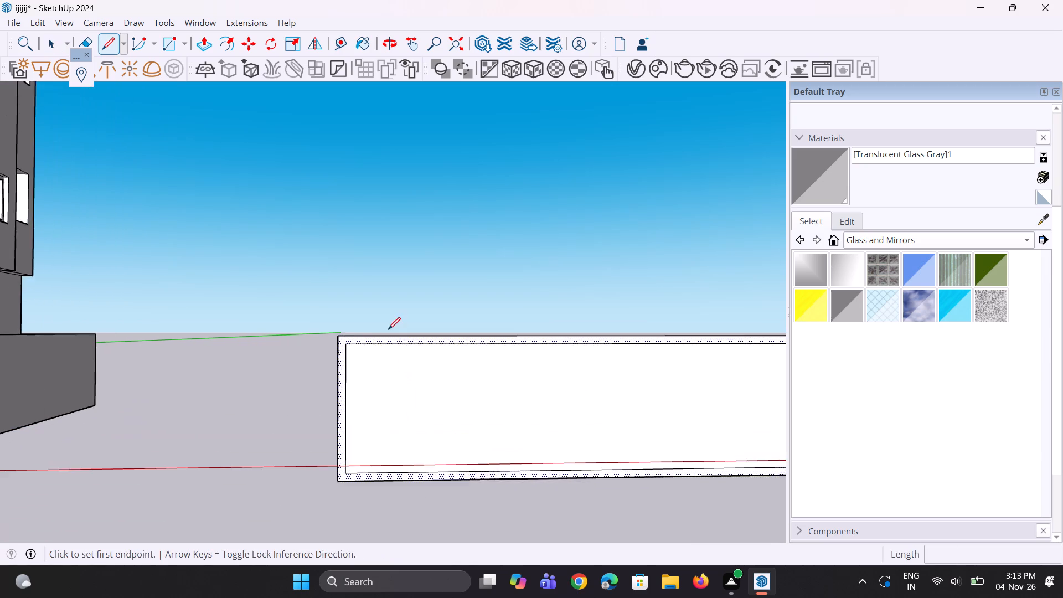
scroll(388, 329, up, 3)
scroll(333, 347, up, 2)
click(333, 348)
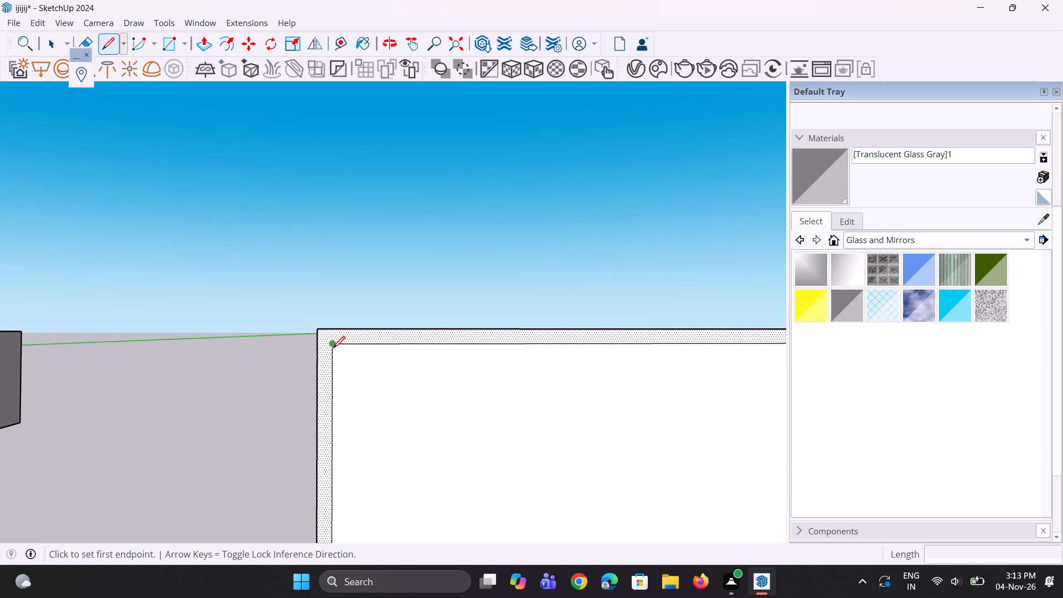
click(314, 345)
scroll(403, 323, down, 7)
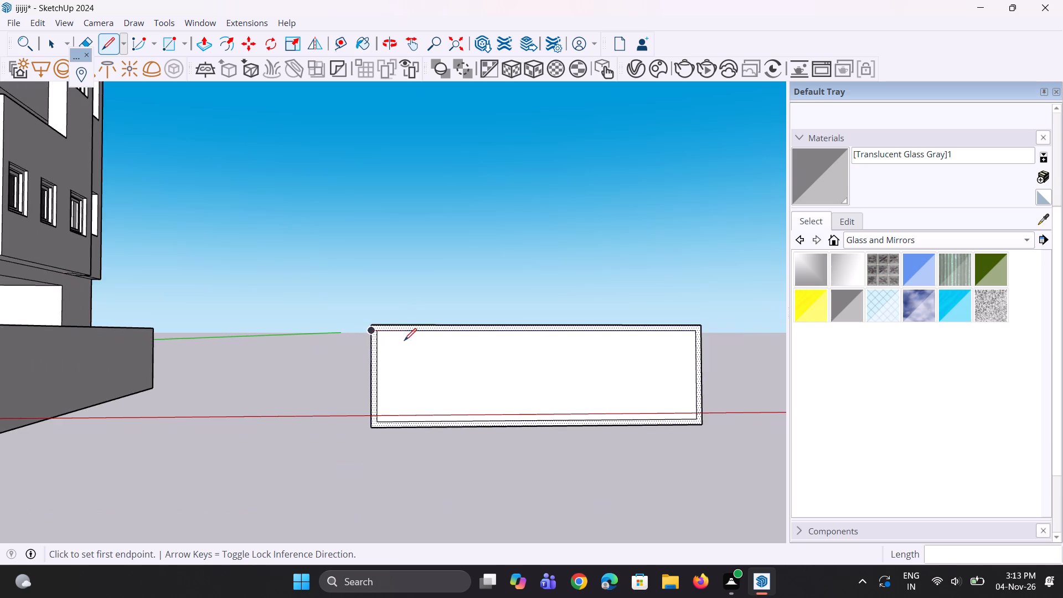
scroll(402, 414, up, 2)
scroll(354, 434, up, 6)
click(376, 420)
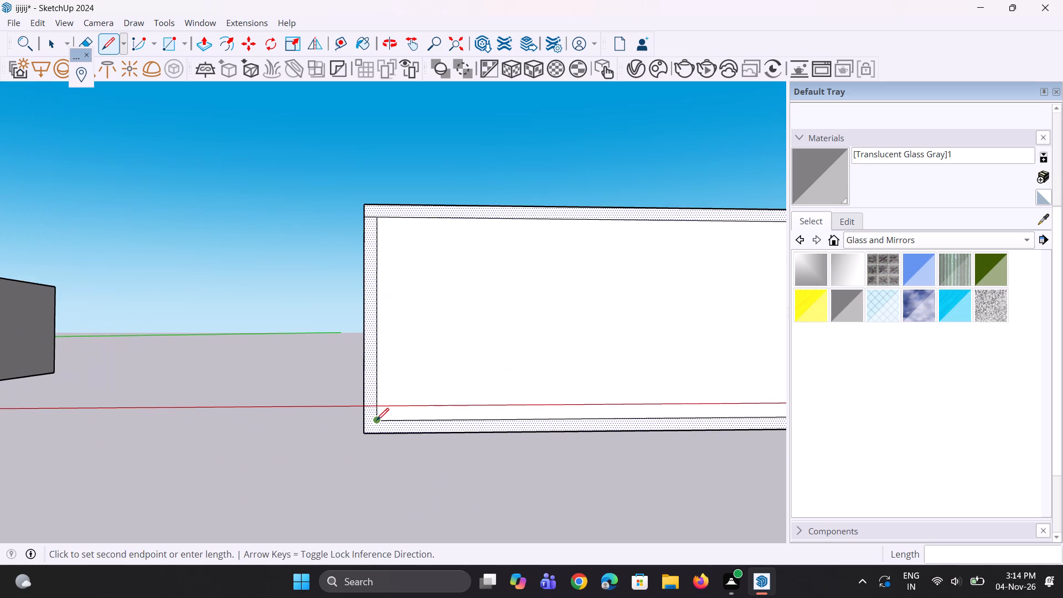
click(362, 420)
Copy the left vertical strip to the gate panel's opposite end and divide the distance into 6 equal spacings.
key(space)
click(371, 411)
scroll(365, 412, down, 4)
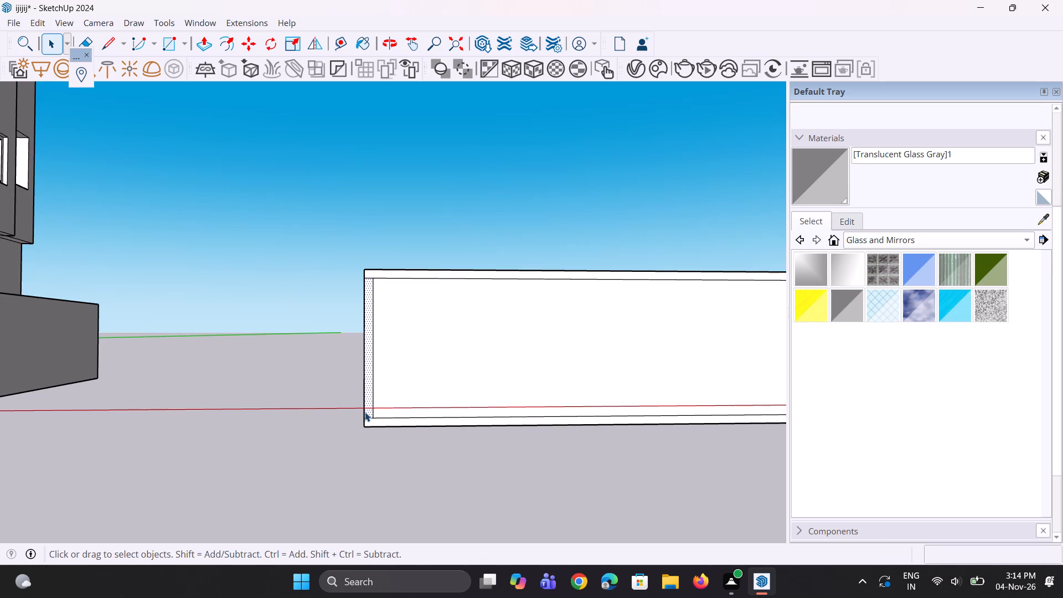
key(m)
scroll(364, 412, up, 3)
click(365, 420)
scroll(434, 420, down, 2)
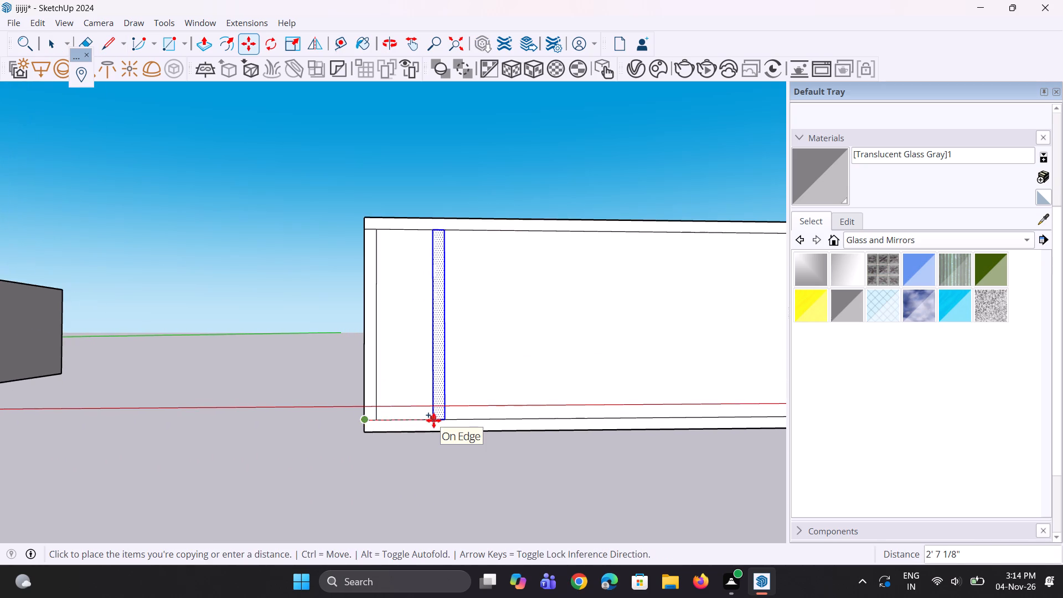
scroll(434, 420, down, 10)
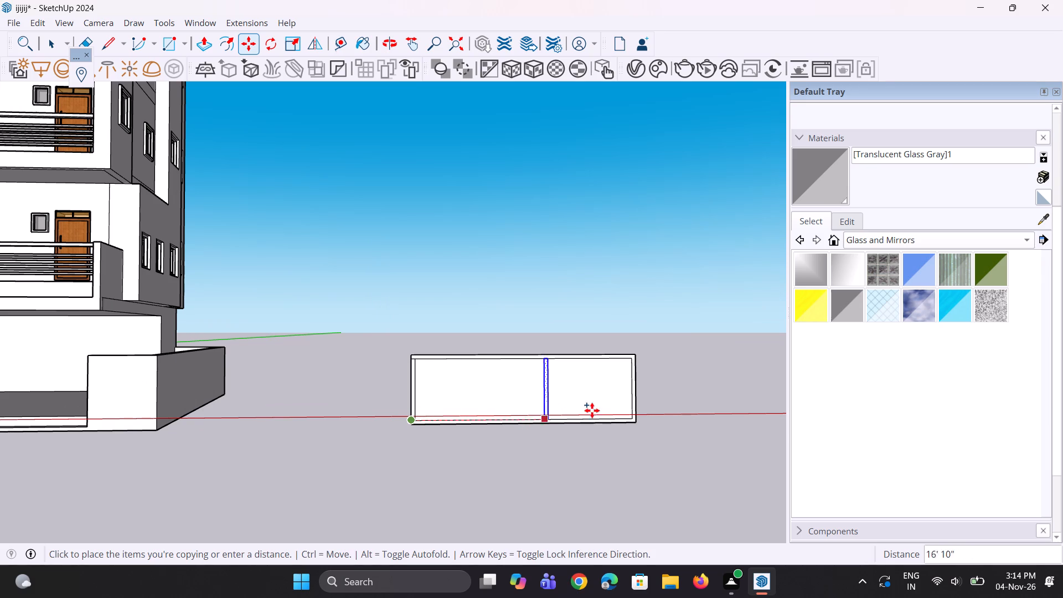
scroll(596, 409, up, 7)
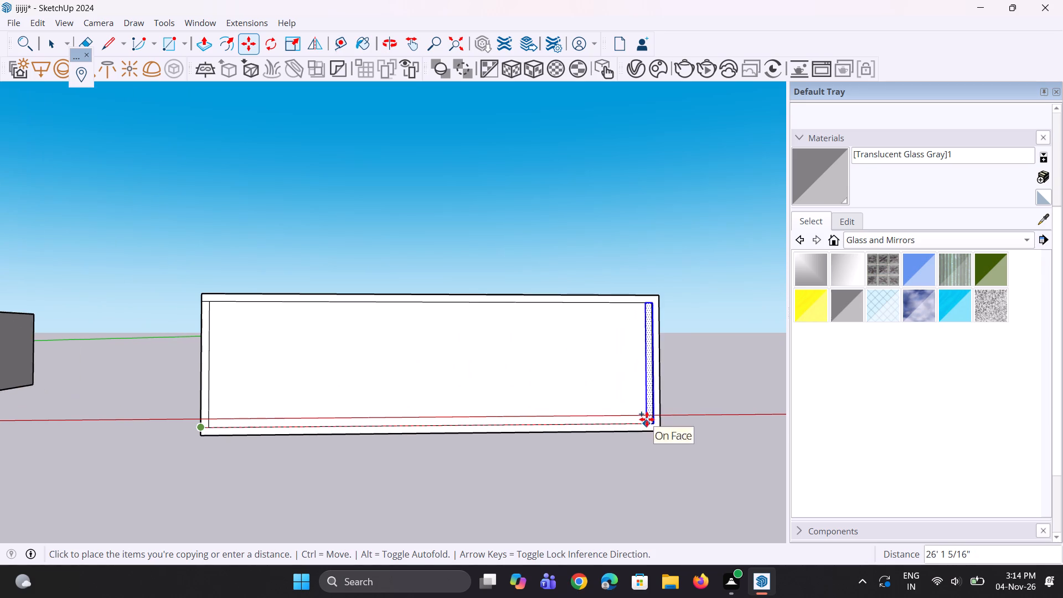
click(653, 419)
text(/6)
key(Return)
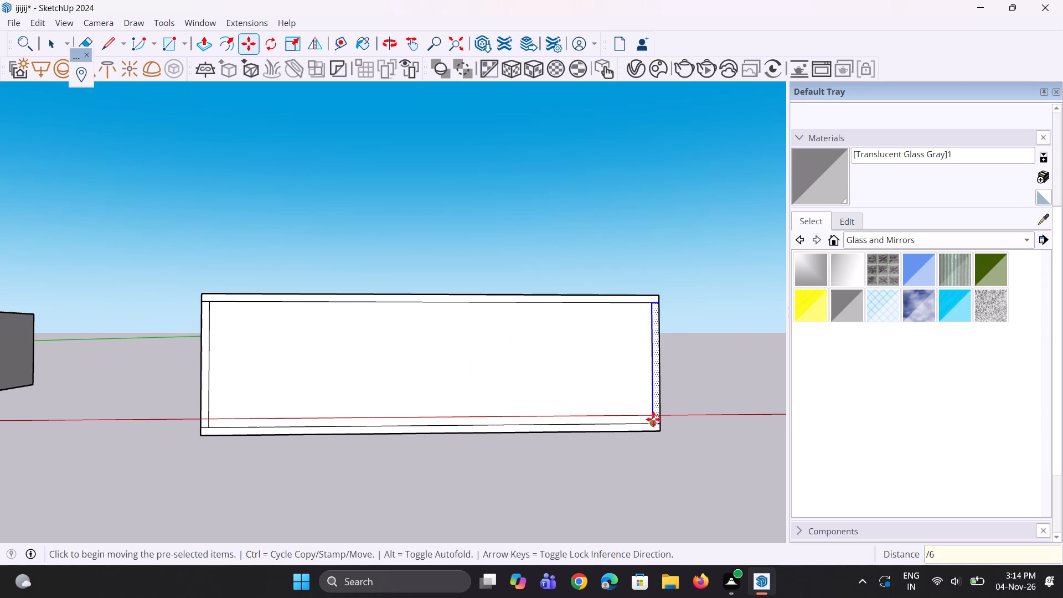
Examine the spacing of the vertical strips across the gate panel's front face.
scroll(397, 386, down, 4)
key(space)
scroll(400, 389, down, 4)
key(space)
key(space)
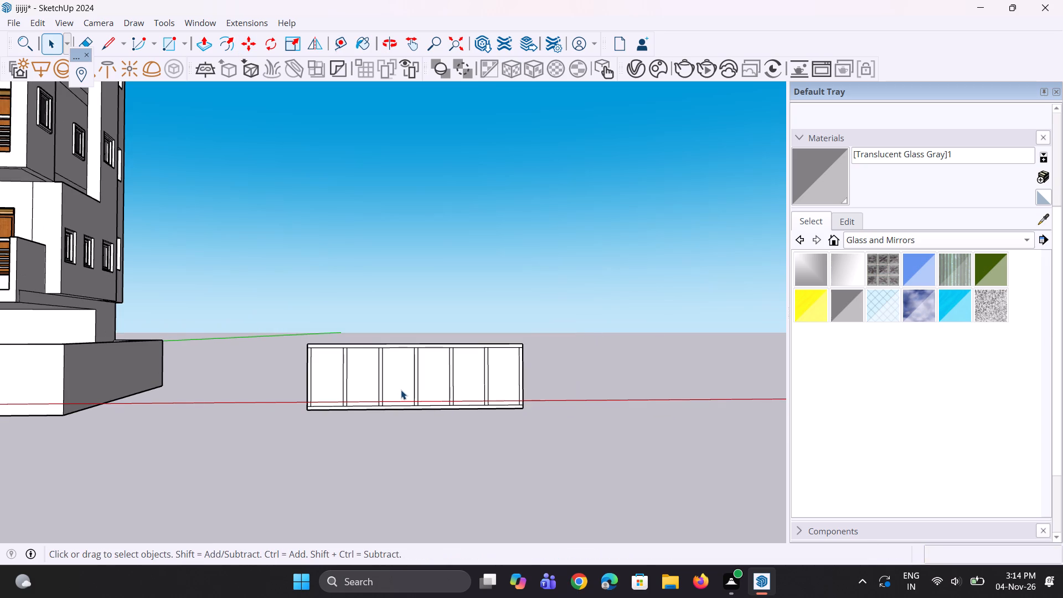
middle_drag(401, 390, 397, 367)
scroll(396, 379, up, 10)
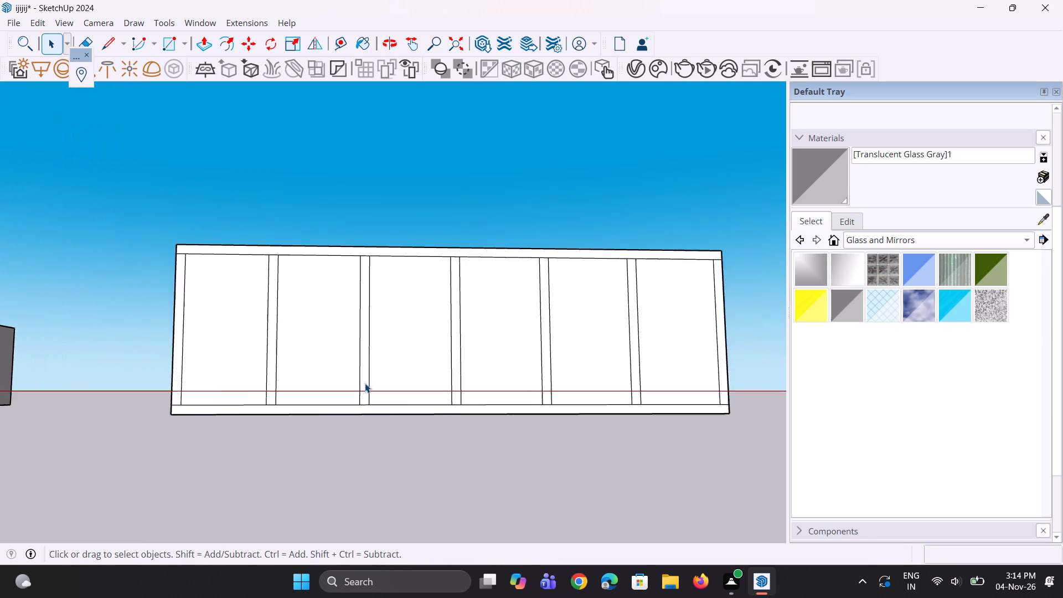
scroll(365, 380, down, 2)
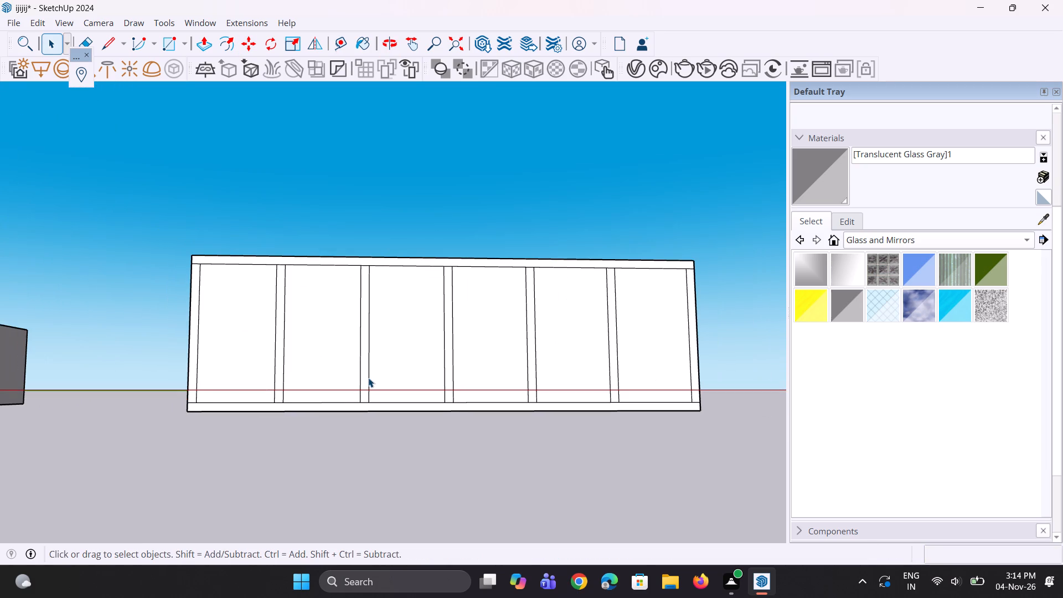
scroll(368, 376, up, 5)
scroll(370, 370, down, 4)
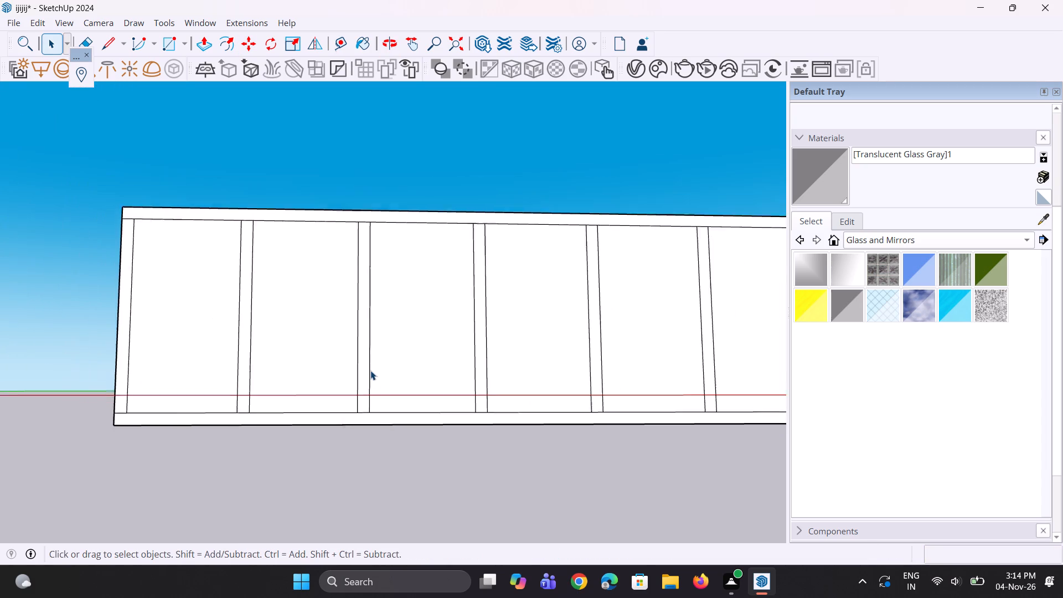
scroll(370, 370, down, 1)
click(362, 376)
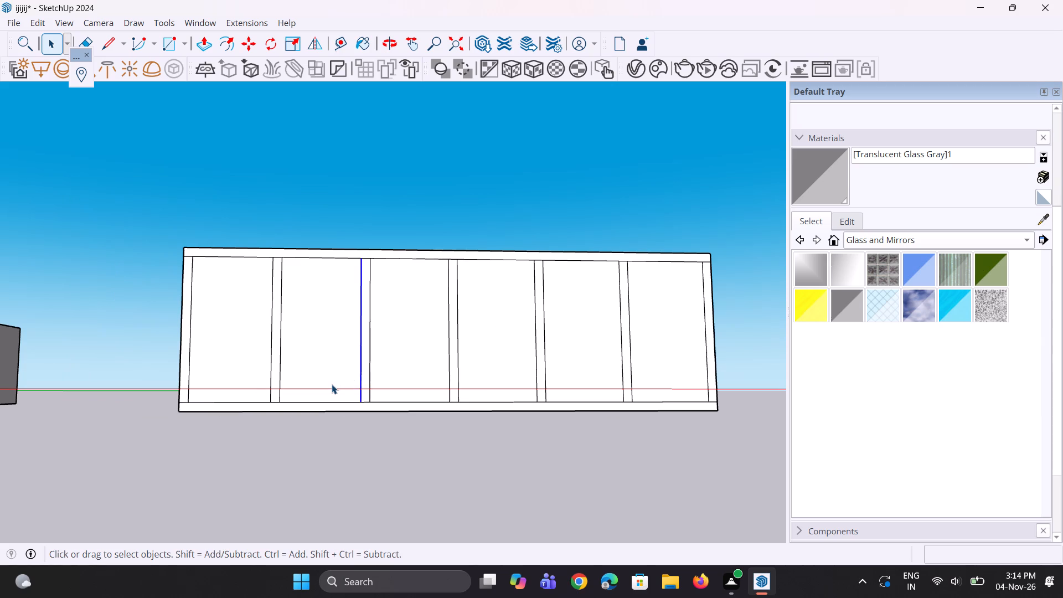
scroll(332, 384, up, 3)
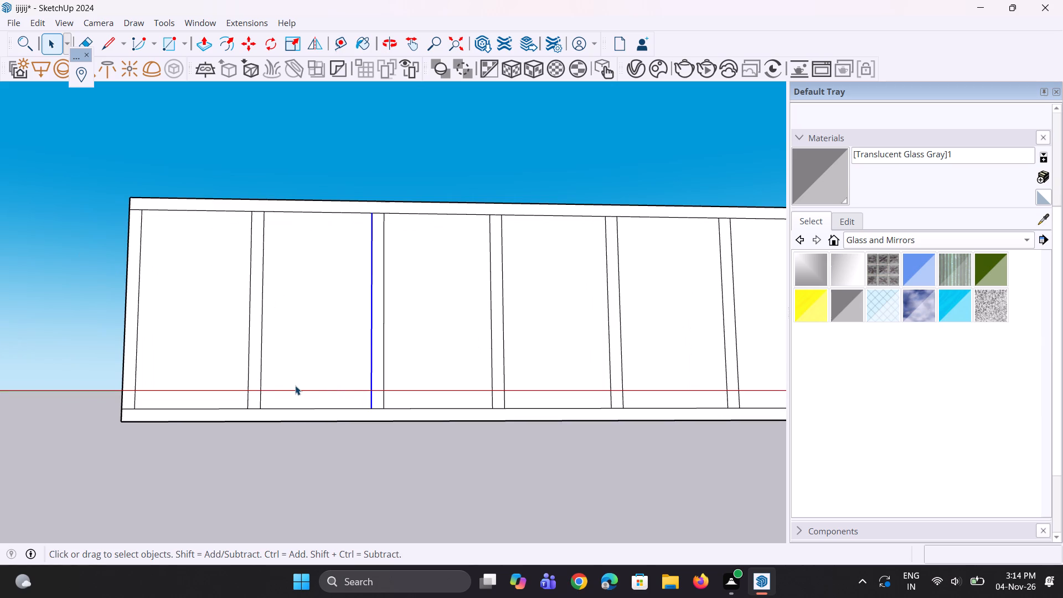
scroll(369, 397, down, 4)
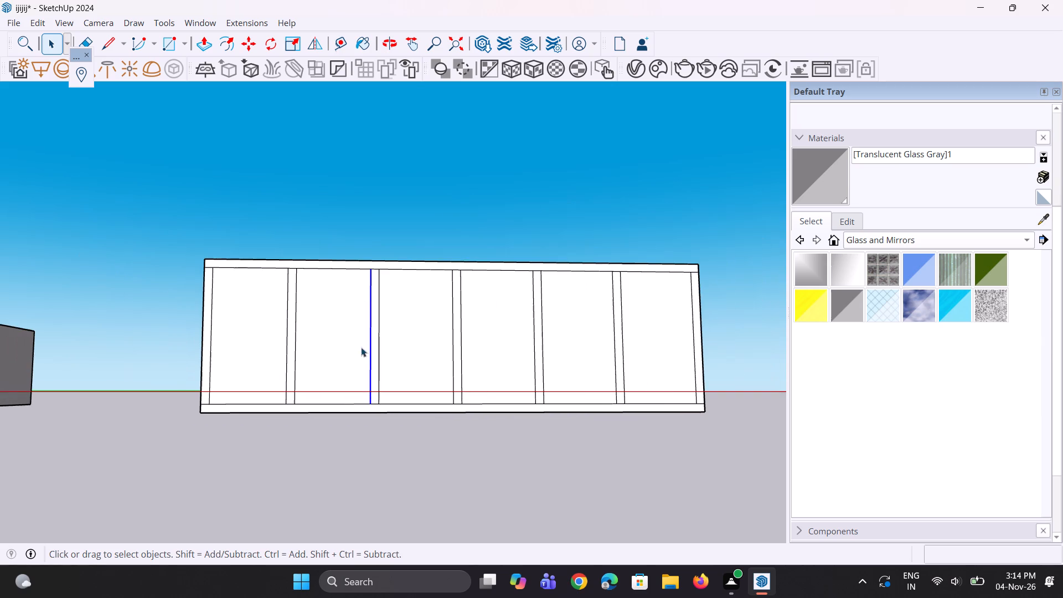
click(355, 199)
middle_drag(305, 285, 301, 354)
key(space)
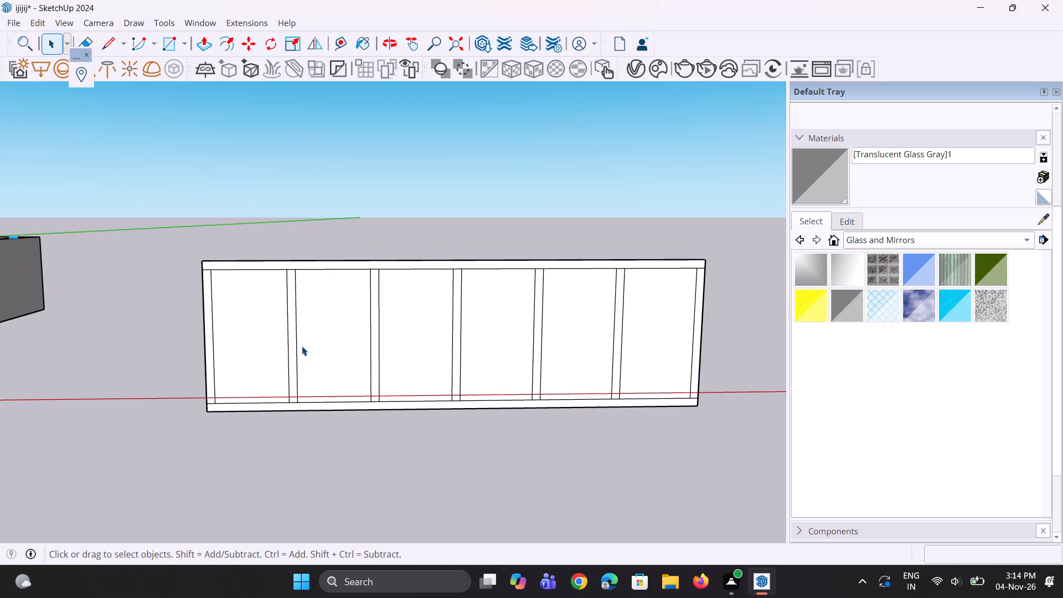
Pull the top border strip of the gate panel outward 4".
scroll(300, 330, up, 4)
key(p)
scroll(280, 293, up, 3)
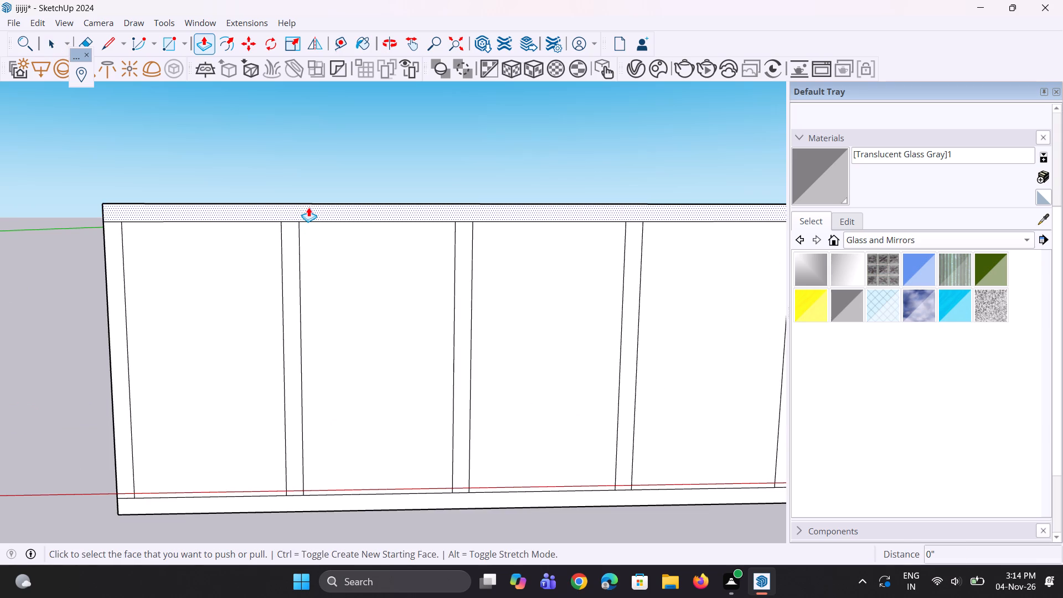
click(308, 207)
text(3")
key(BackSpace)
key(BackSpace)
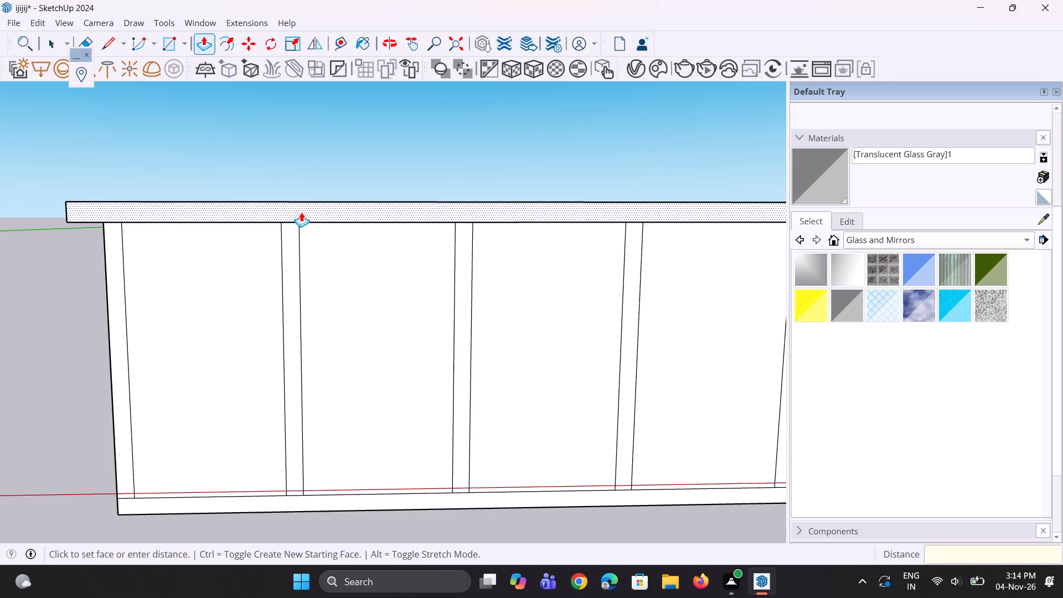
key(BackSpace)
text(4")
key(Return)
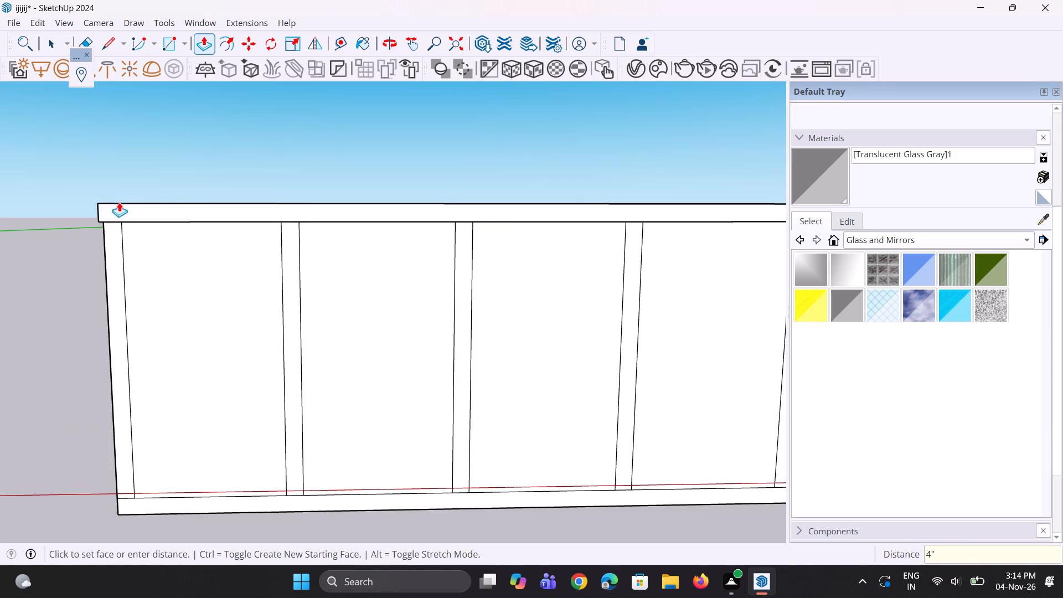
Pull all seven vertical strips of the gate panel outward by the same 4" as the top strip.
scroll(116, 251, up, 1)
double_click(116, 252)
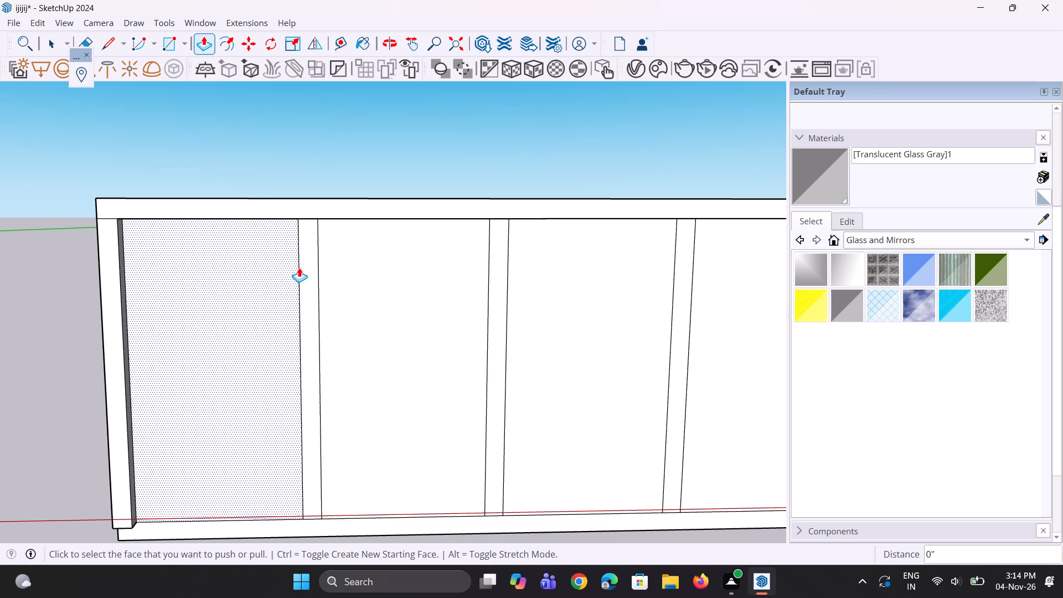
double_click(307, 266)
double_click(499, 269)
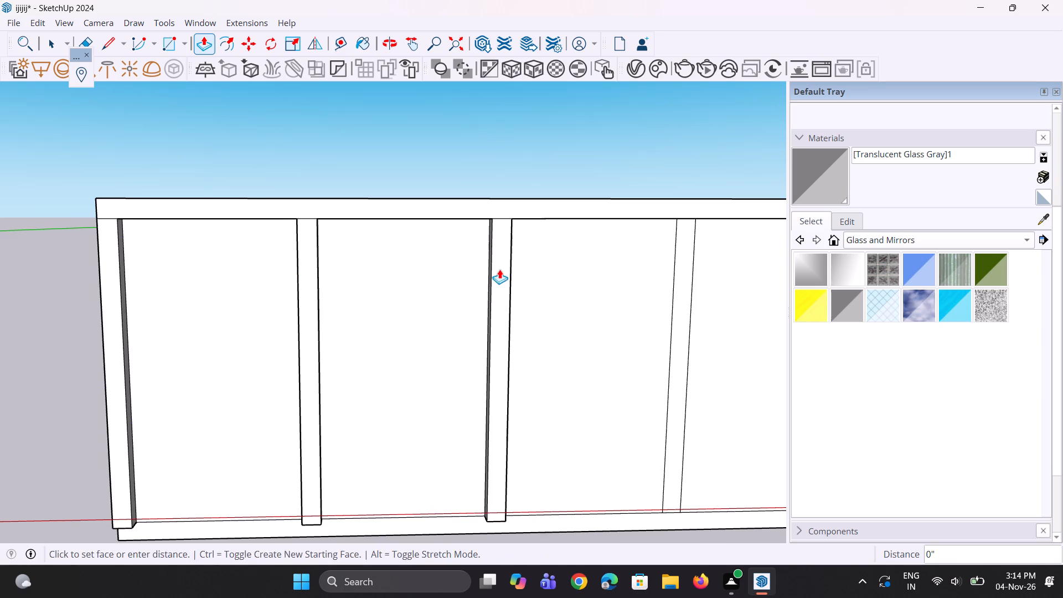
scroll(320, 246, down, 8)
scroll(455, 293, up, 2)
scroll(516, 304, up, 2)
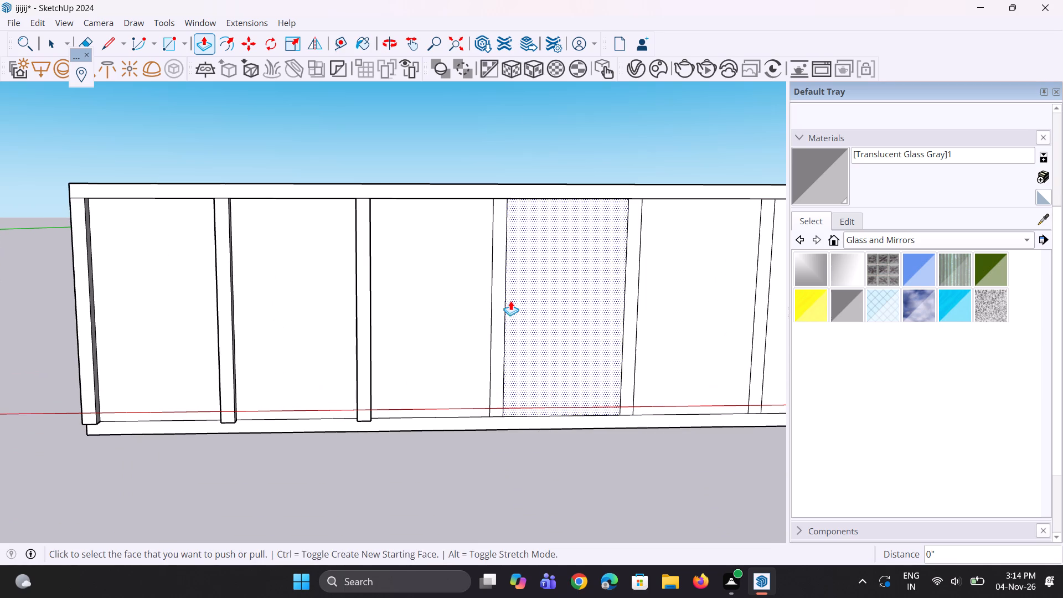
double_click(506, 298)
scroll(411, 318, down, 5)
scroll(528, 319, up, 3)
scroll(572, 316, up, 1)
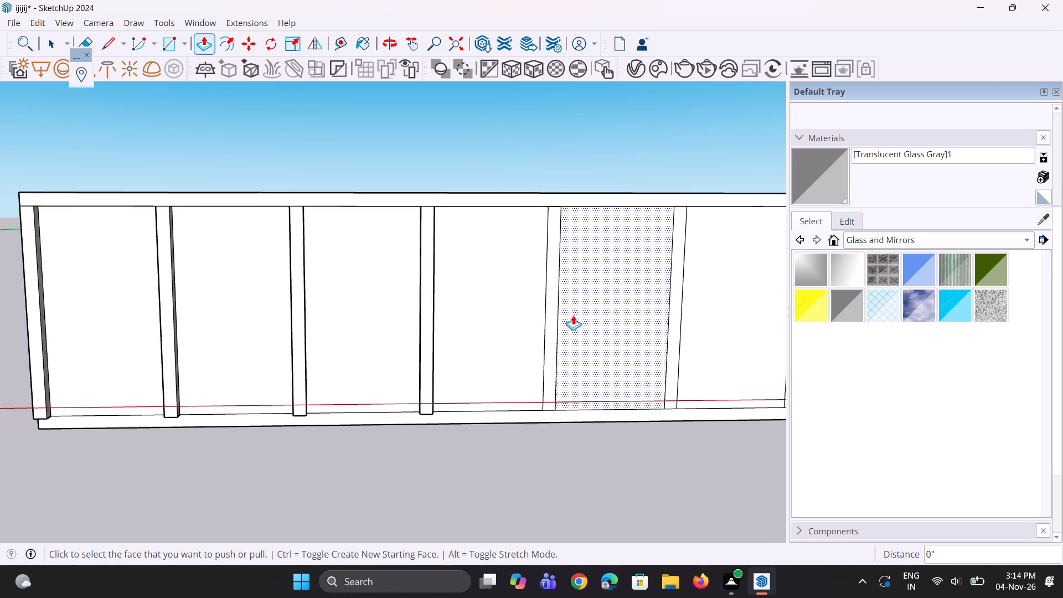
scroll(573, 315, up, 1)
double_click(554, 314)
scroll(397, 329, down, 4)
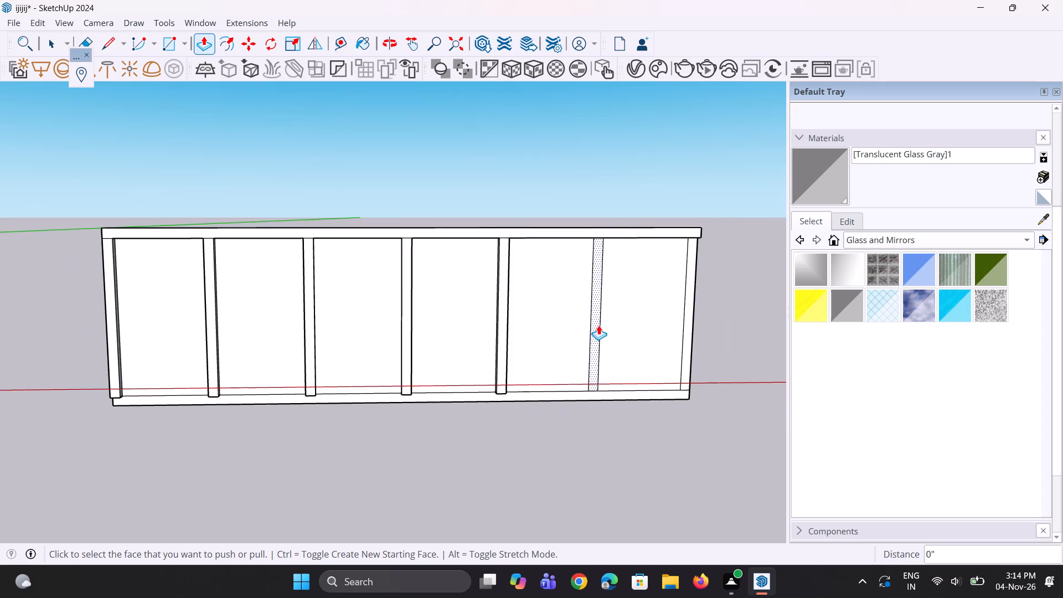
scroll(598, 325, up, 2)
double_click(594, 336)
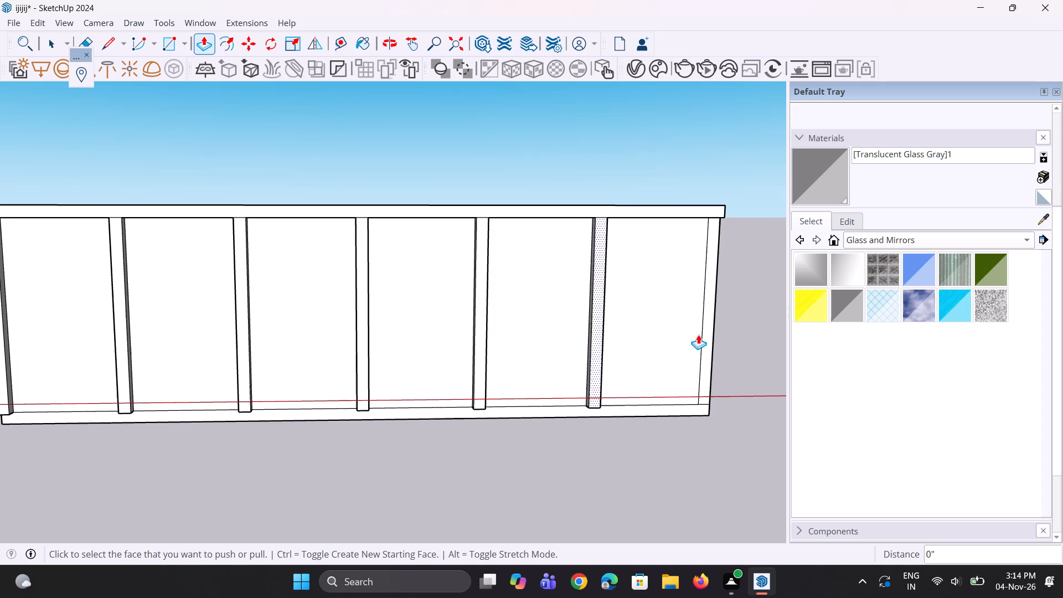
double_click(706, 337)
Pull the bottom border strip of the gate panel outward by the same 4".
double_click(651, 415)
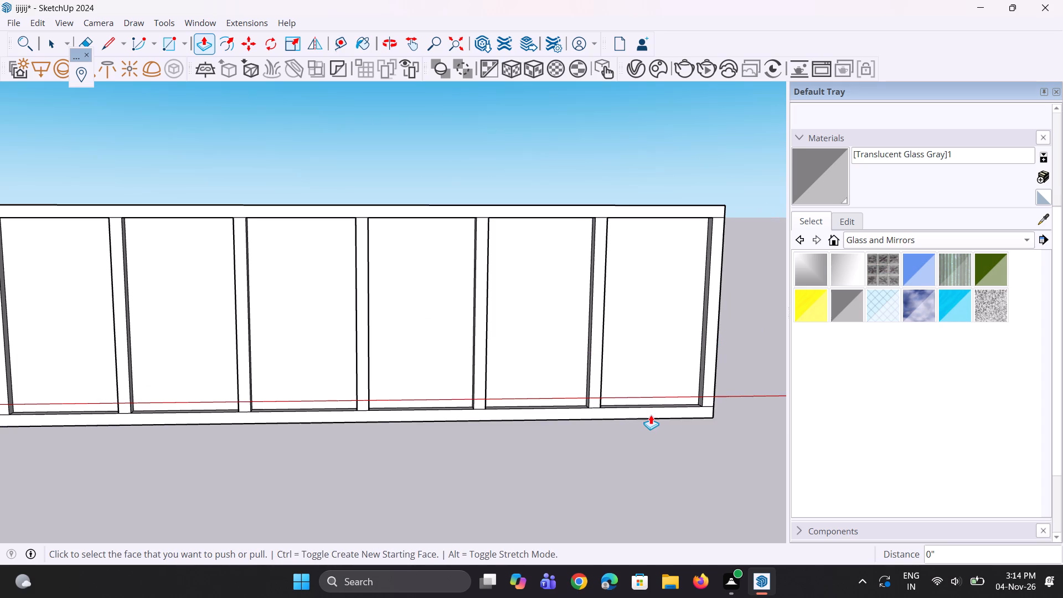
scroll(618, 387, down, 7)
middle_click(553, 357)
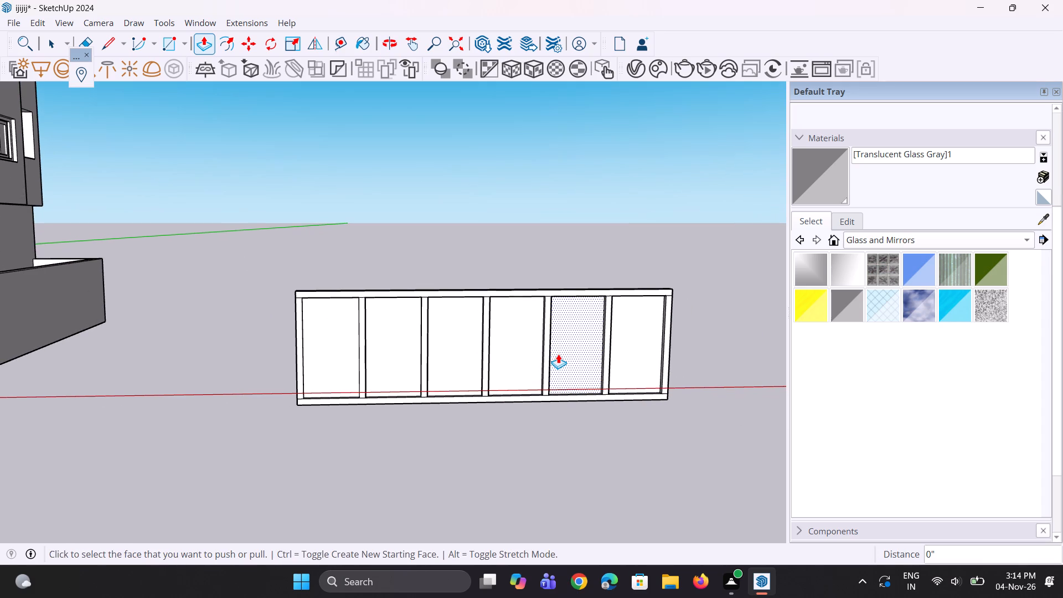
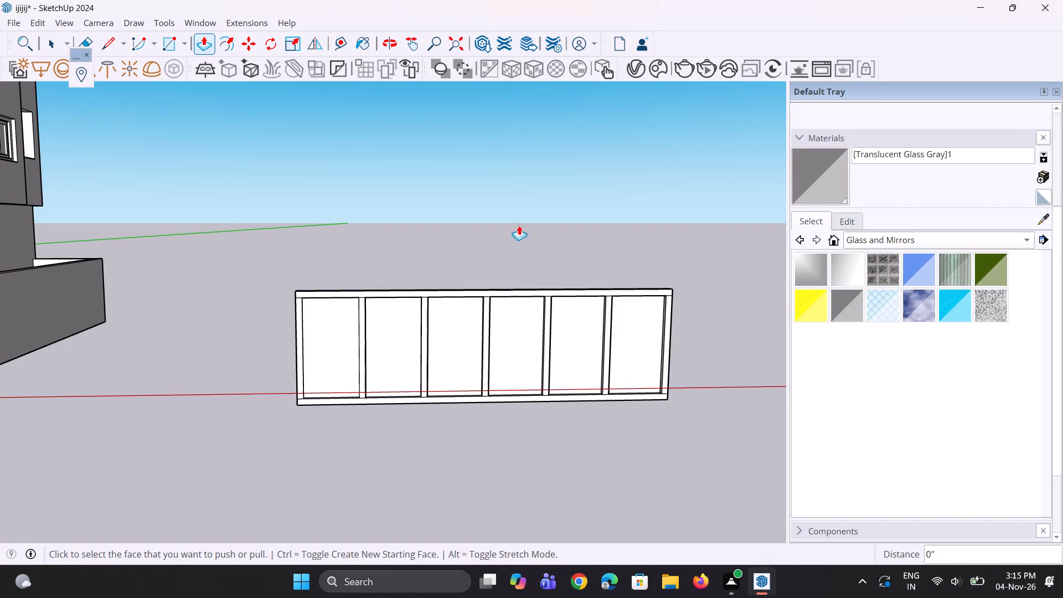
Examine the gate panel's front face with its raised border and vertical strips.
scroll(466, 300, down, 3)
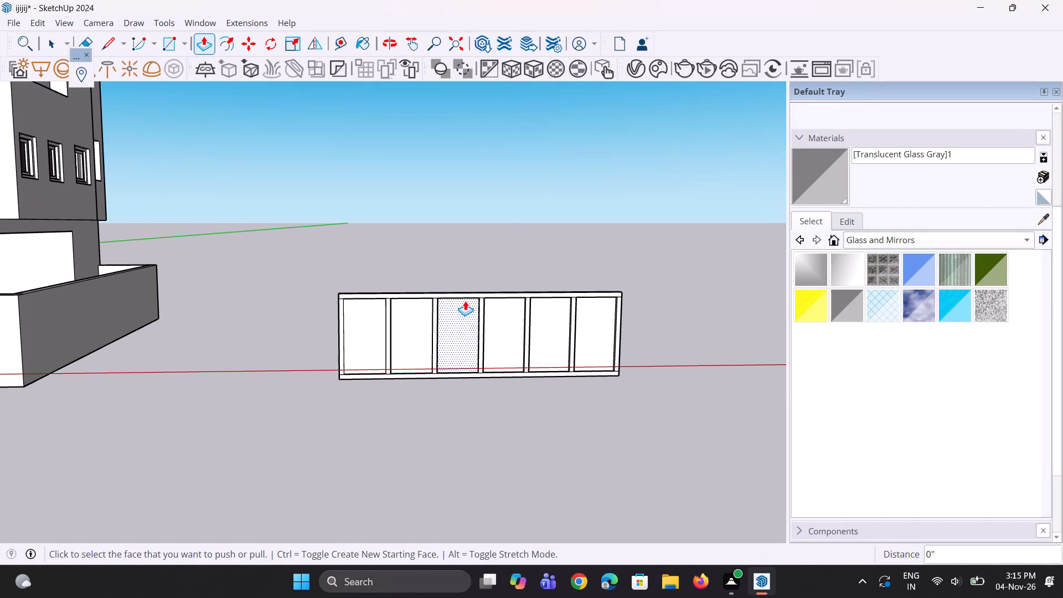
scroll(444, 318, down, 3)
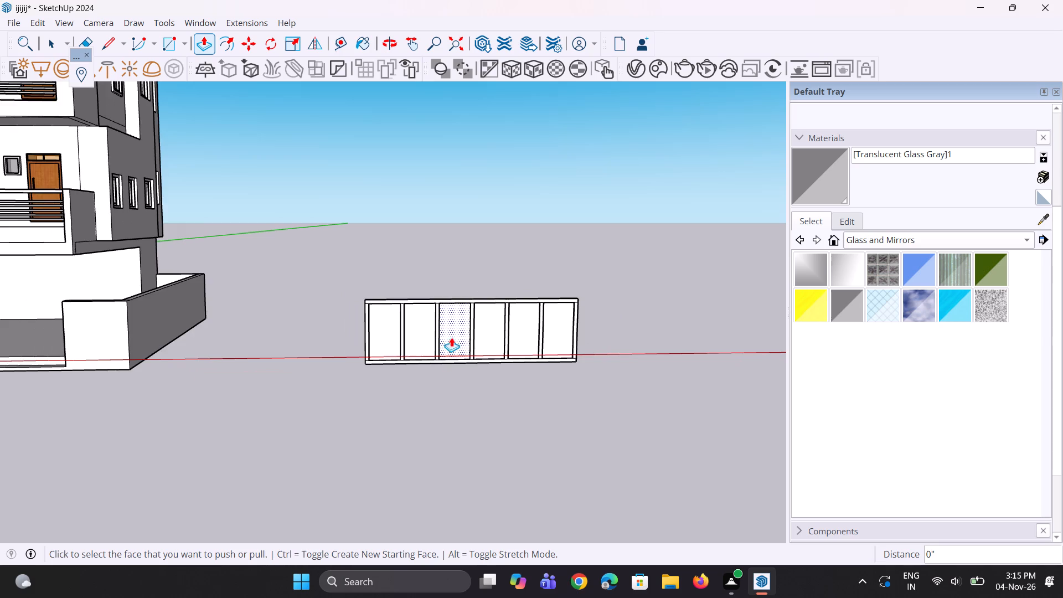
scroll(452, 346, up, 11)
middle_drag(486, 375, 436, 447)
scroll(421, 376, up, 5)
middle_drag(412, 368, 406, 335)
scroll(406, 339, up, 1)
scroll(405, 334, down, 3)
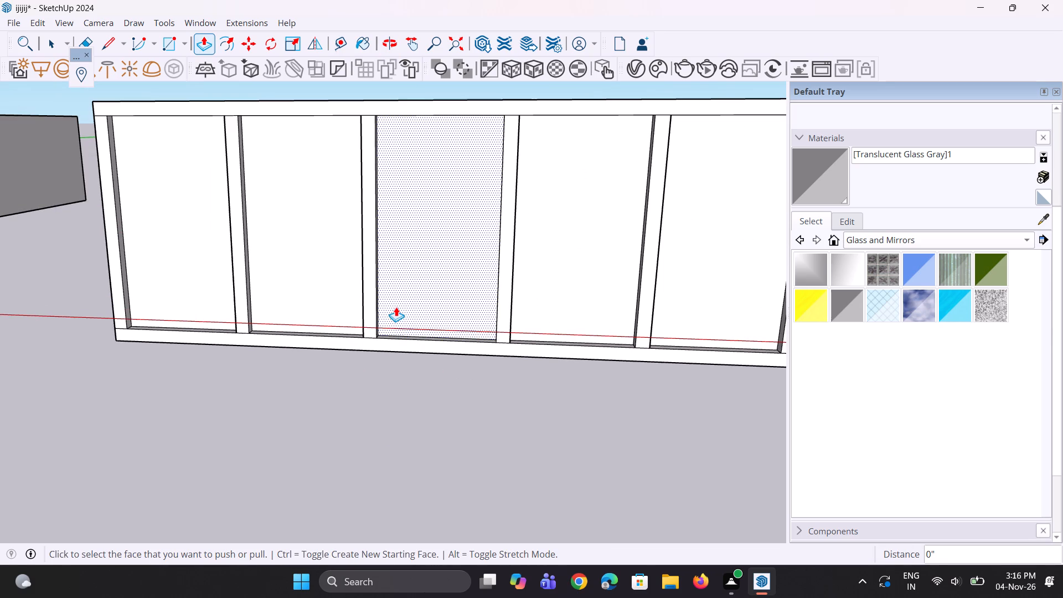
scroll(424, 310, up, 3)
scroll(365, 374, down, 11)
middle_drag(366, 374, 359, 355)
scroll(362, 364, up, 2)
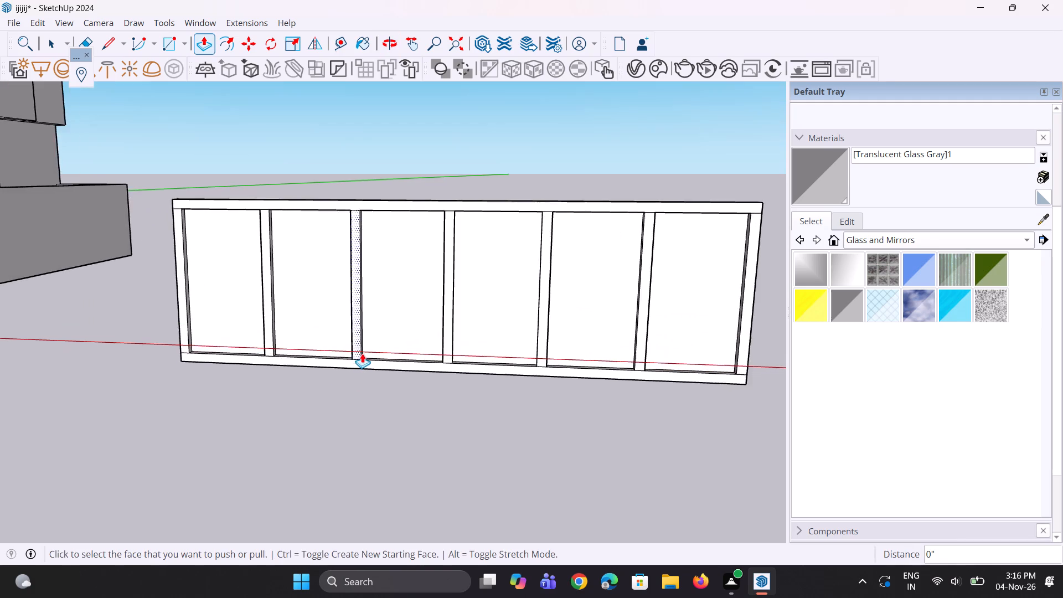
scroll(364, 353, down, 6)
middle_drag(365, 346, 359, 338)
scroll(302, 303, up, 4)
middle_drag(287, 300, 282, 254)
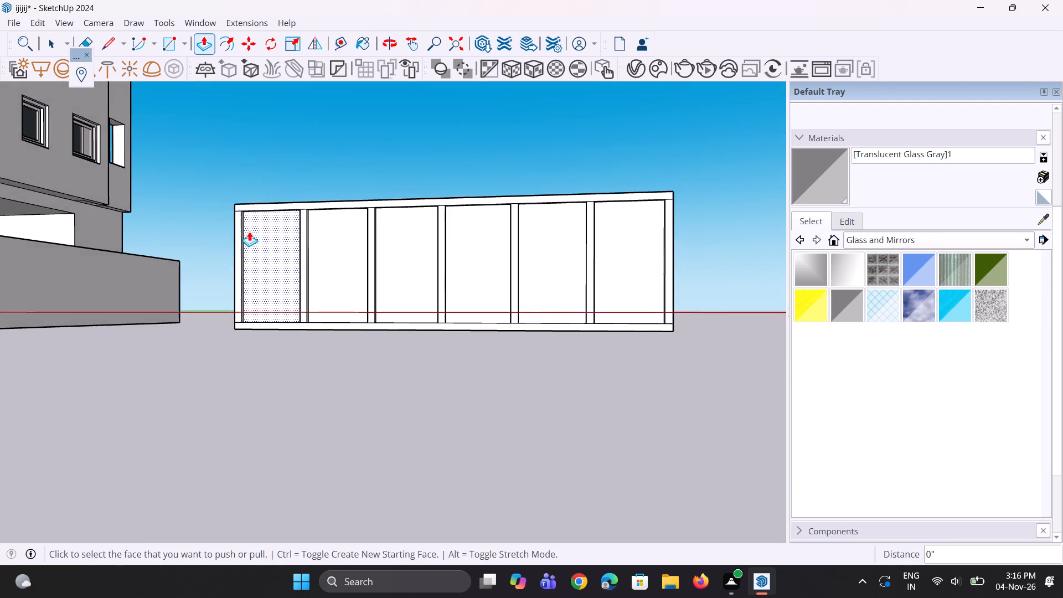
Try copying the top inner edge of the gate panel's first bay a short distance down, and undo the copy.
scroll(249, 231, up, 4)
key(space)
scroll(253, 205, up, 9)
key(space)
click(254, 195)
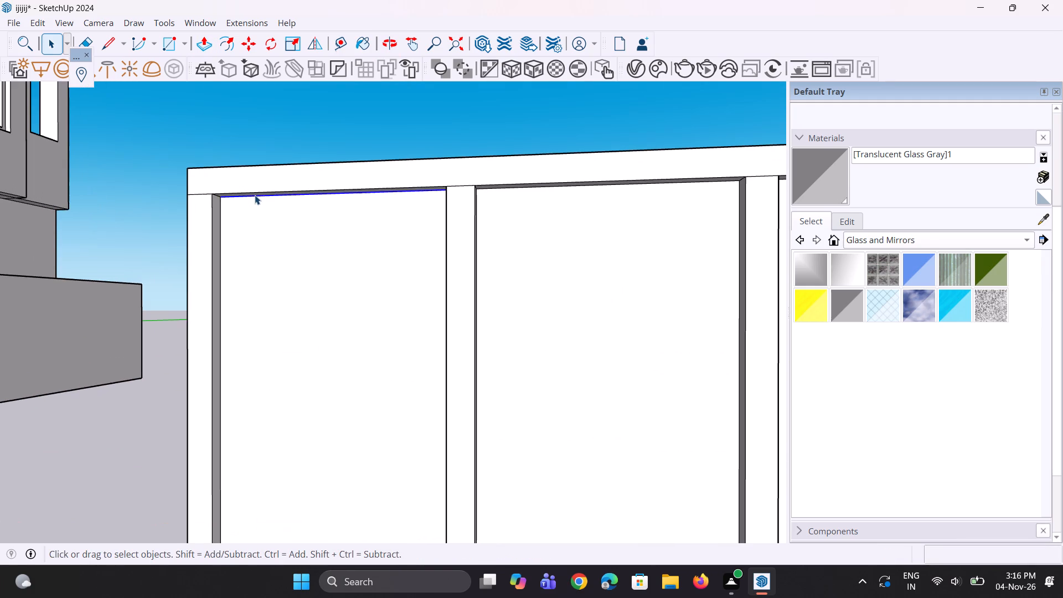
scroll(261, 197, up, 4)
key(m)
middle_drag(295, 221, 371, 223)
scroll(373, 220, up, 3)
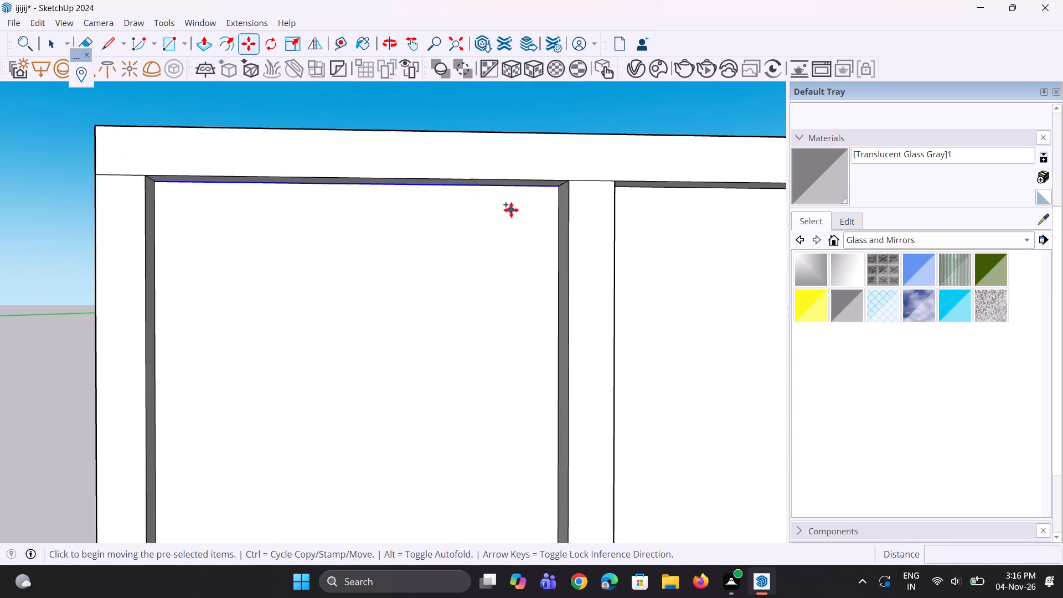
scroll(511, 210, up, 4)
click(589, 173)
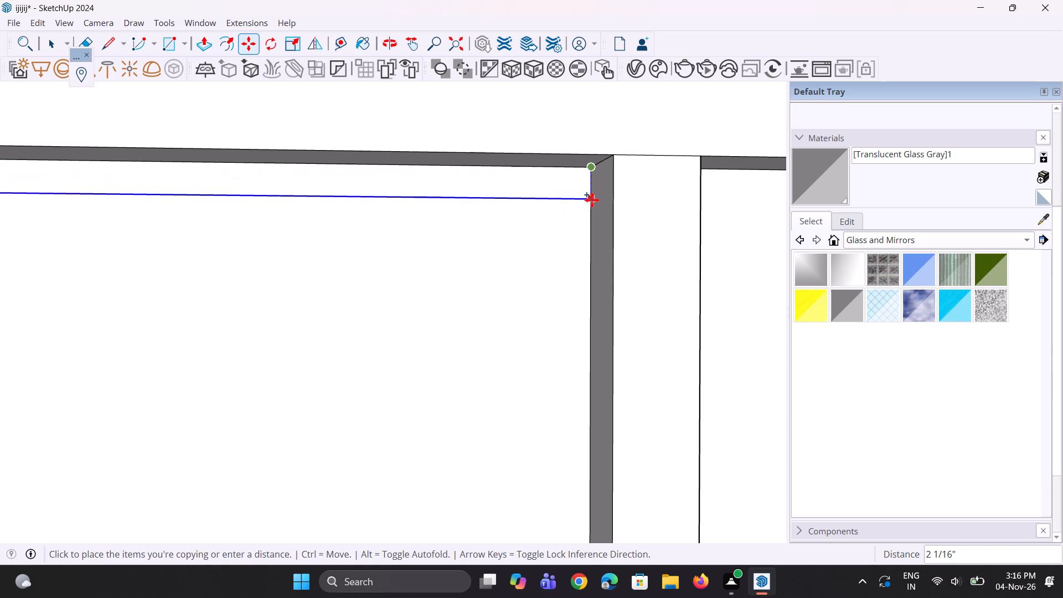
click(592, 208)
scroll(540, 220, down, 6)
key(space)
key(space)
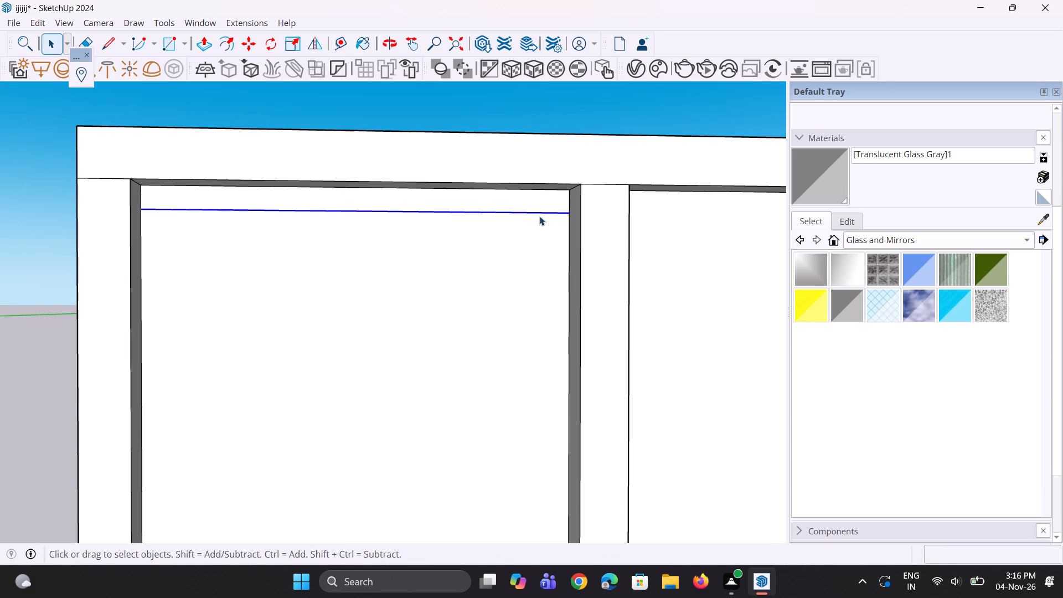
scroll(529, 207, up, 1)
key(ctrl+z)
Copy the top inner edge of the gate panel's first bay downward to divide off a horizontal strip.
ctrl+scroll(529, 207, up, 3)
middle_drag(529, 207, 528, 195)
key(space)
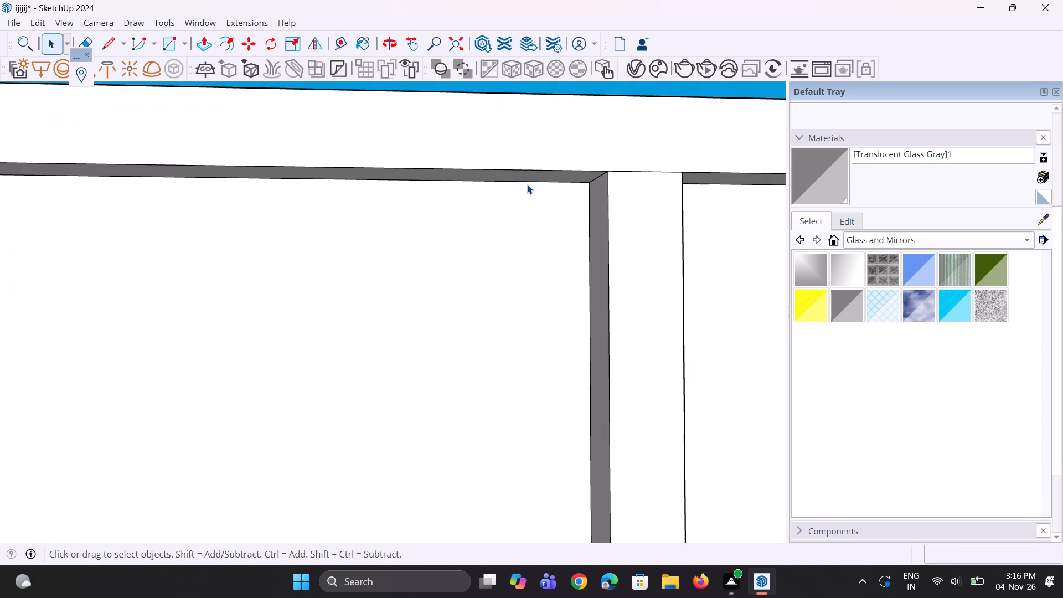
click(523, 183)
key(m)
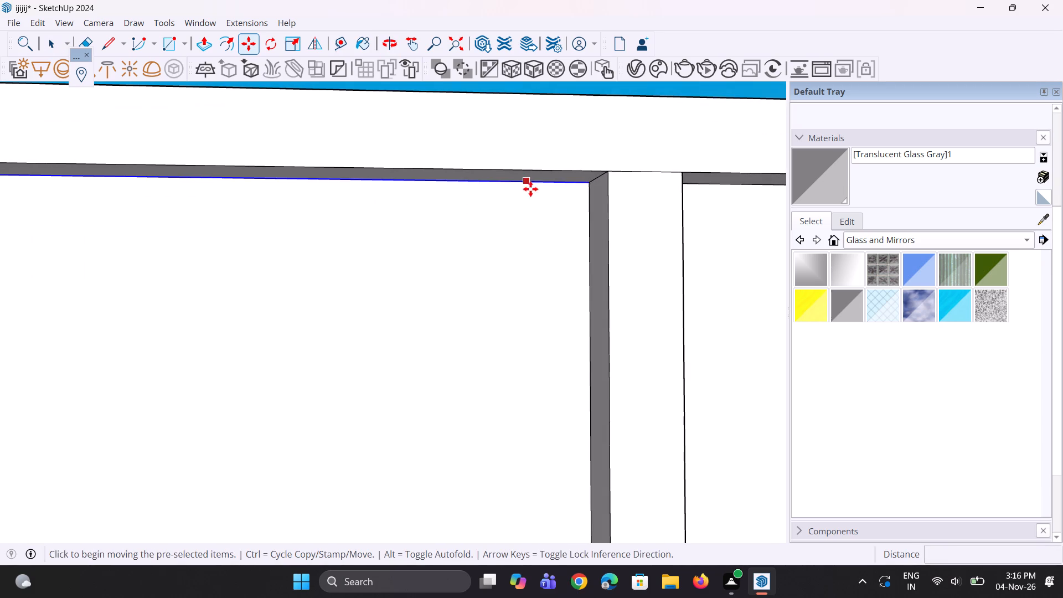
click(586, 187)
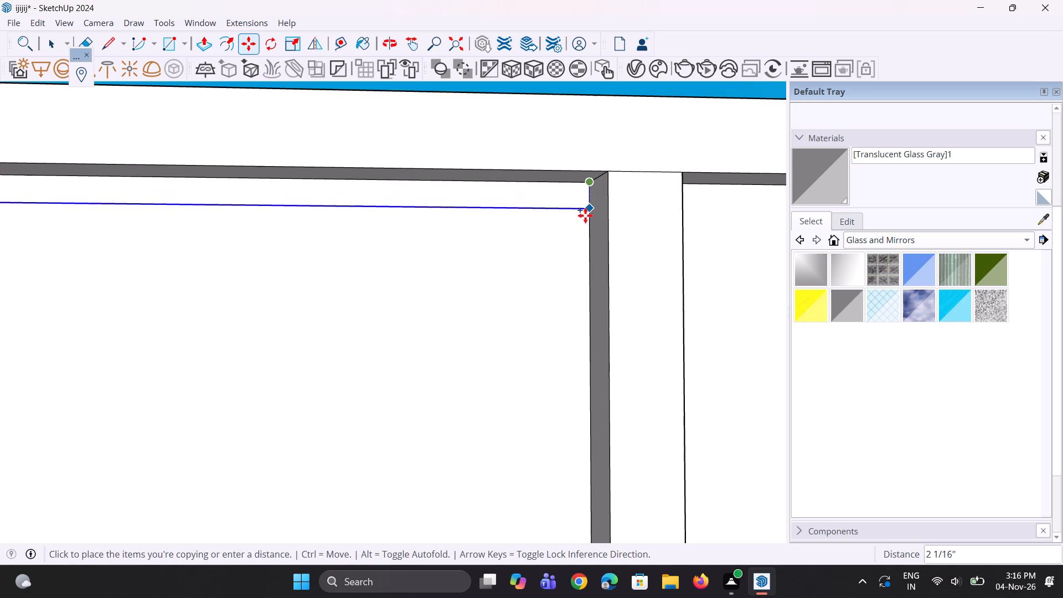
click(585, 243)
scroll(585, 243, down, 10)
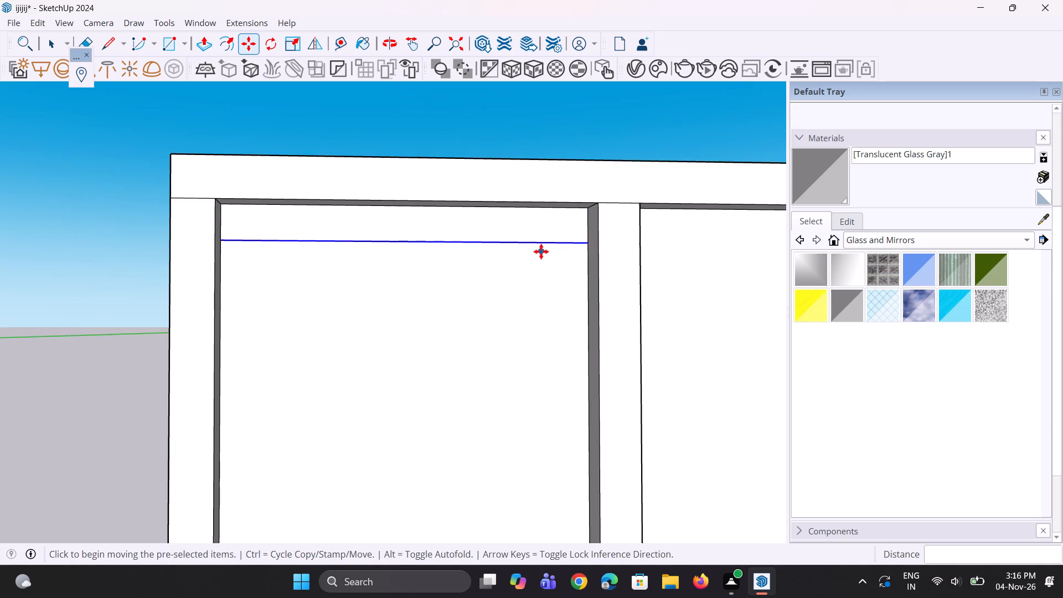
scroll(541, 251, down, 2)
Copy the horizontal strip face down the first bay by about 7 1/2" and array it 20 times.
key(space)
click(539, 241)
scroll(553, 244, up, 3)
key(m)
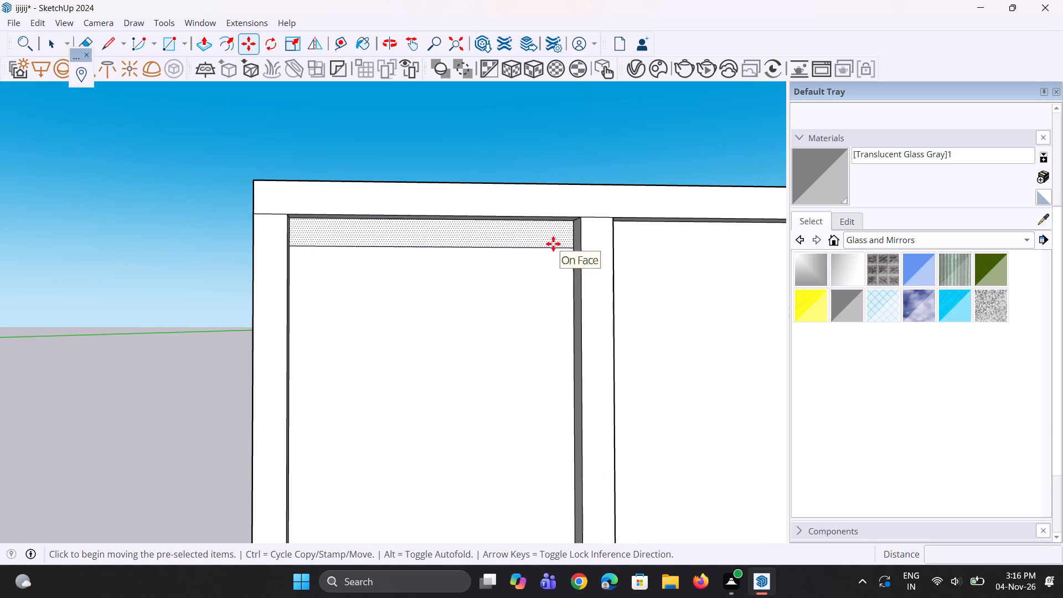
scroll(557, 229, up, 8)
click(591, 213)
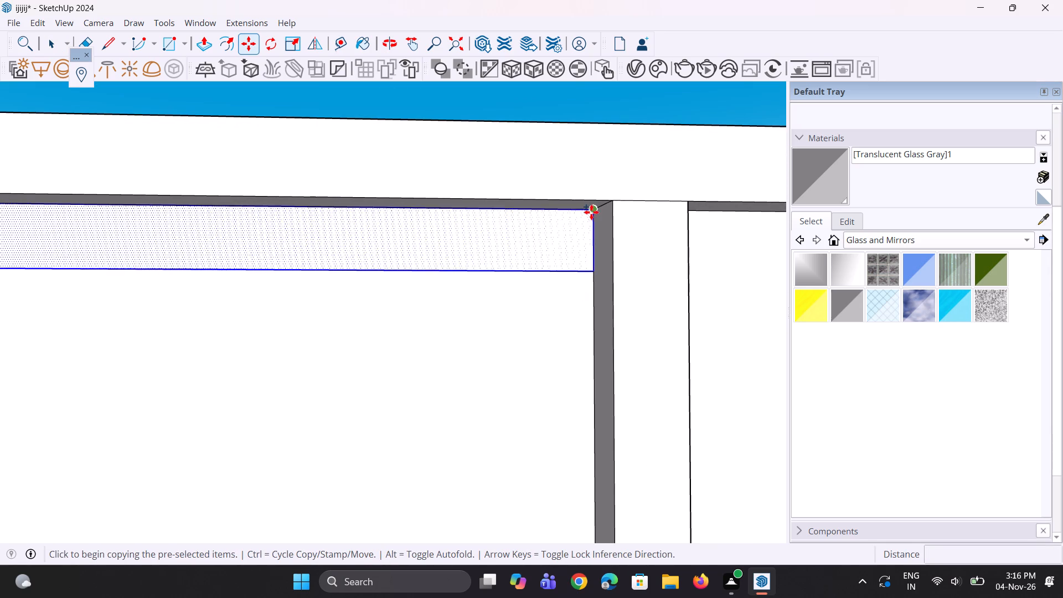
click(596, 315)
text(*20)
key(Return)
Erase the first four surplus strips hanging directly below the gate panel's bottom border.
scroll(392, 305, down, 7)
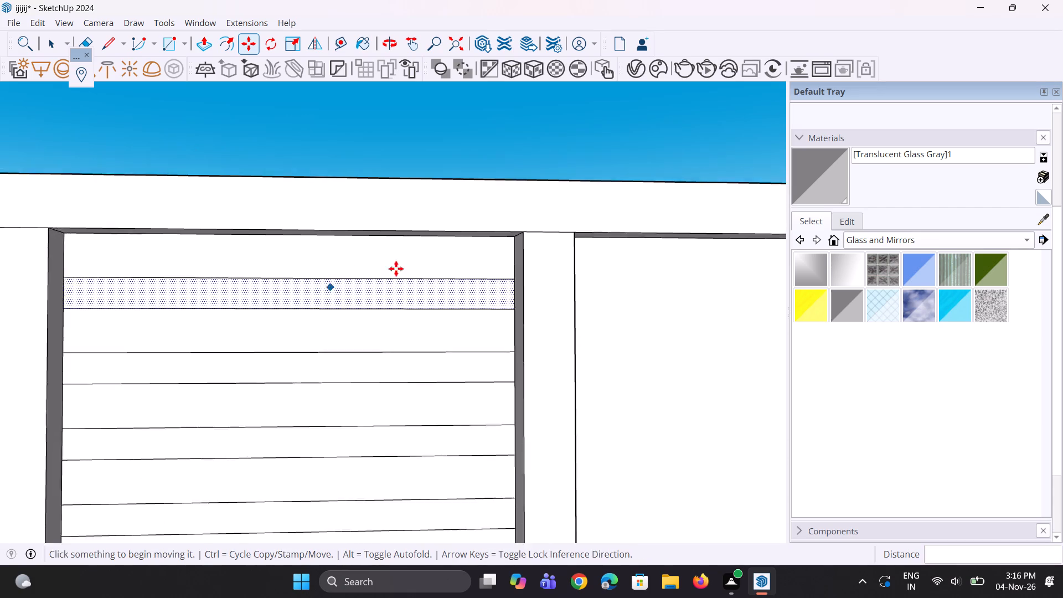
scroll(396, 269, down, 1)
scroll(402, 267, up, 1)
scroll(427, 255, down, 17)
scroll(396, 384, up, 6)
scroll(398, 452, up, 4)
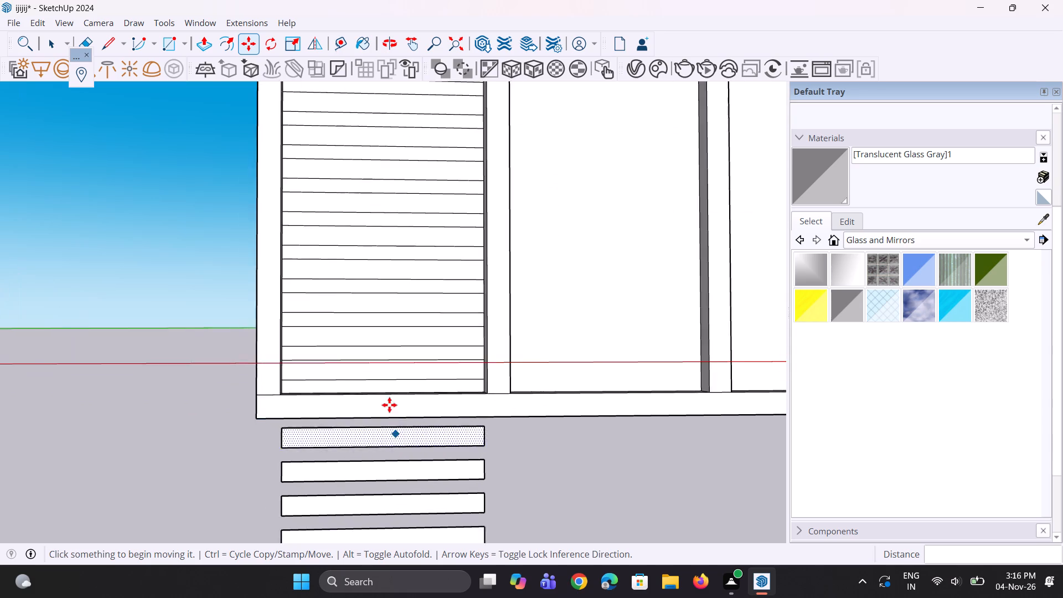
scroll(389, 405, up, 1)
scroll(367, 371, down, 6)
scroll(403, 386, up, 5)
key(space)
scroll(389, 362, down, 8)
key(space)
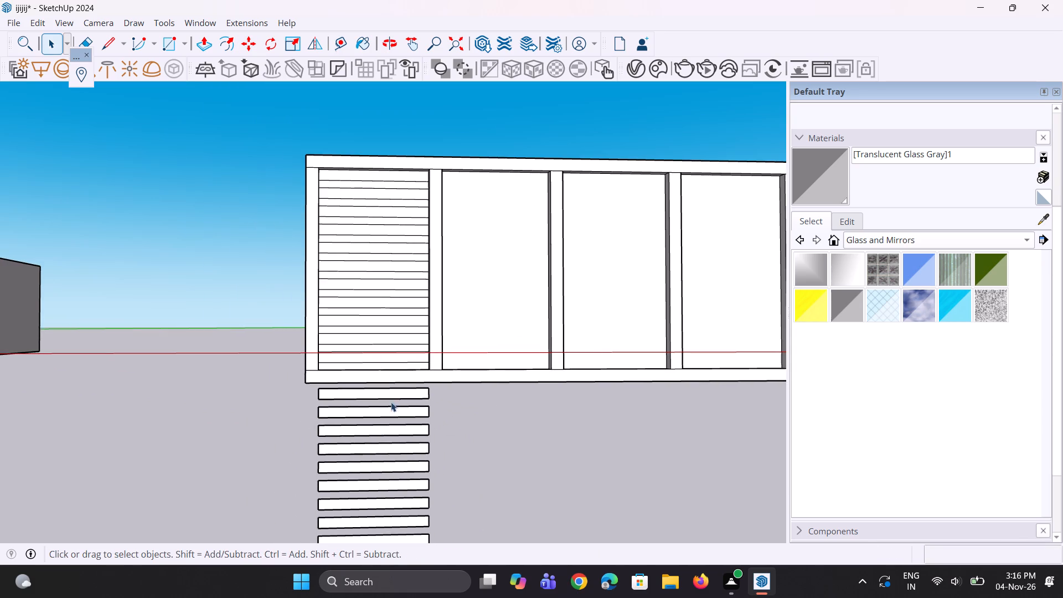
scroll(379, 424, up, 5)
key(e)
drag(297, 389, 281, 370)
click(281, 370)
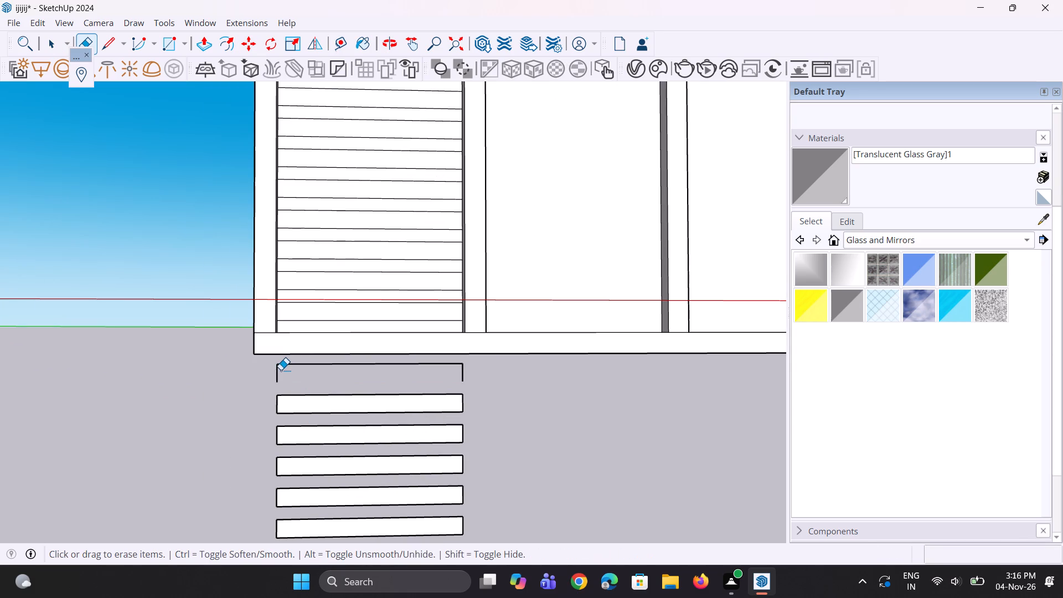
click(279, 370)
click(290, 367)
drag(455, 363, 468, 379)
drag(452, 385, 463, 438)
drag(468, 398, 397, 403)
drag(282, 407, 267, 407)
drag(272, 413, 282, 440)
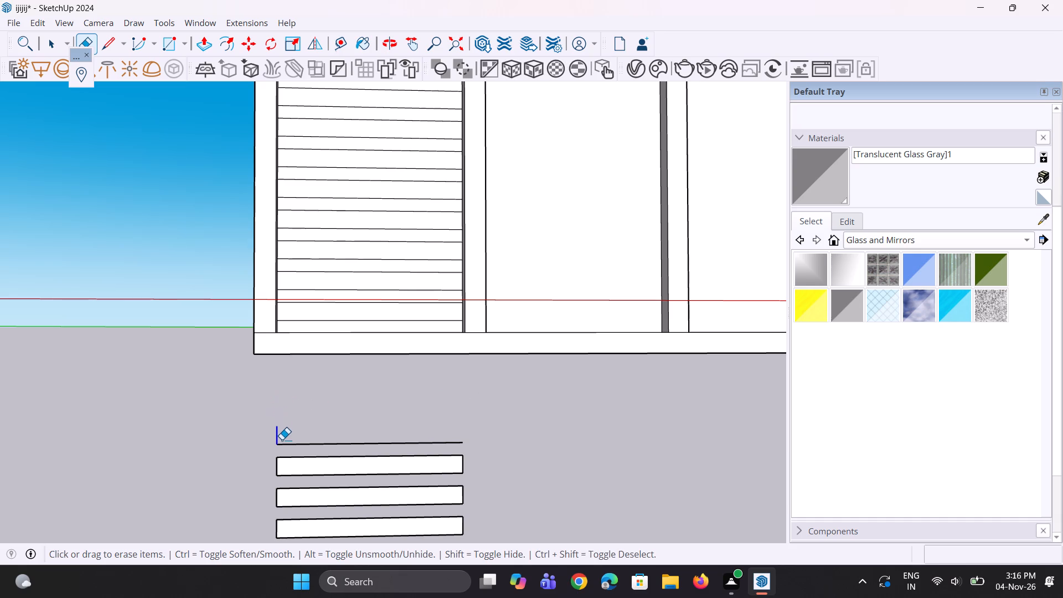
drag(282, 440, 281, 451)
drag(278, 456, 305, 481)
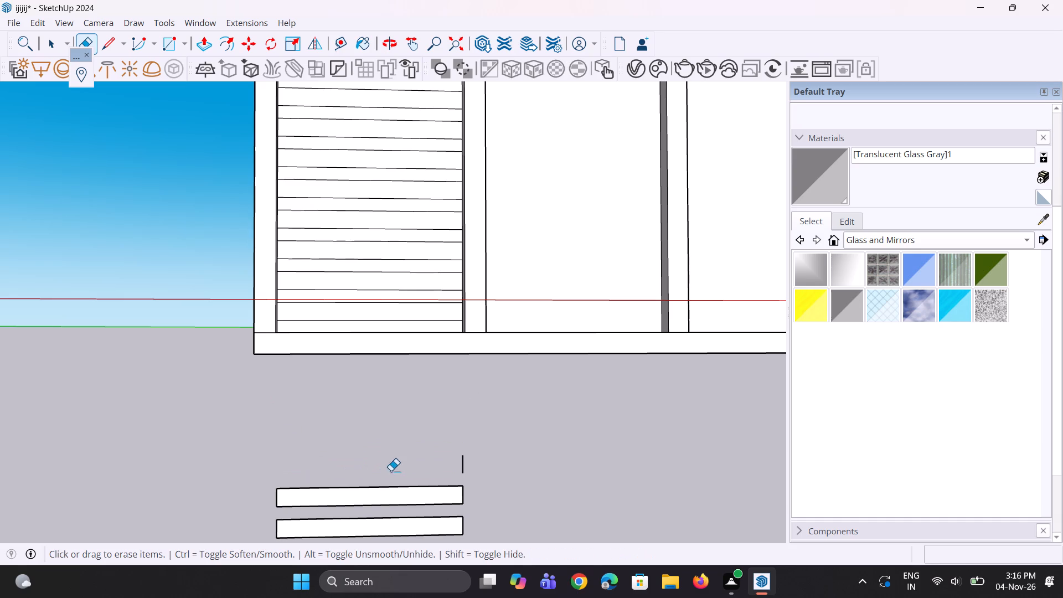
drag(434, 461, 487, 466)
Erase the next two surplus strips below the gate panel, including their leftover side edges.
scroll(419, 391, down, 6)
scroll(421, 500, up, 5)
scroll(331, 424, up, 5)
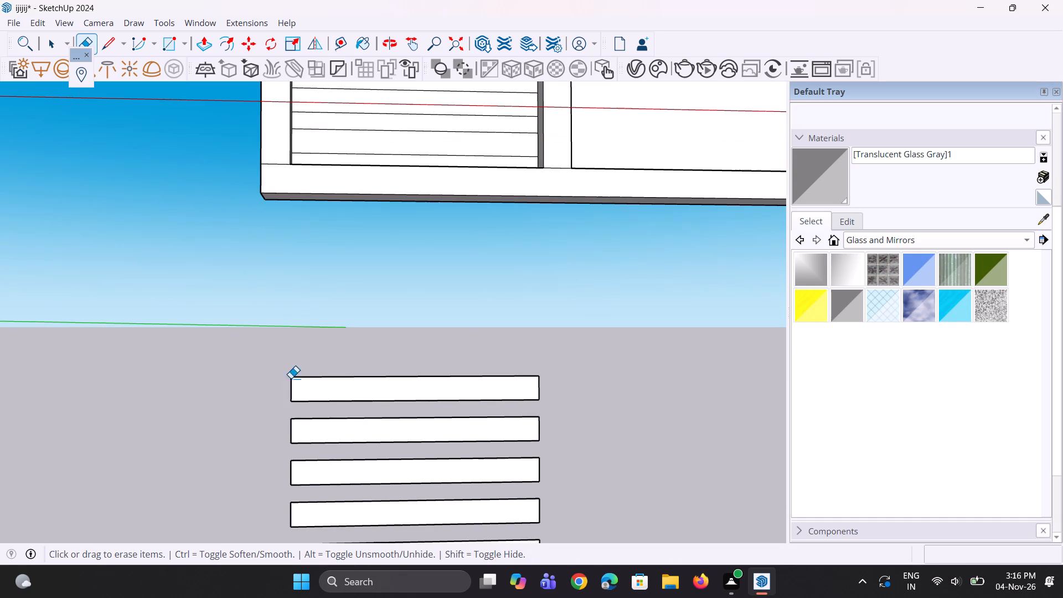
drag(288, 375, 295, 385)
drag(313, 378, 312, 392)
drag(316, 395, 329, 416)
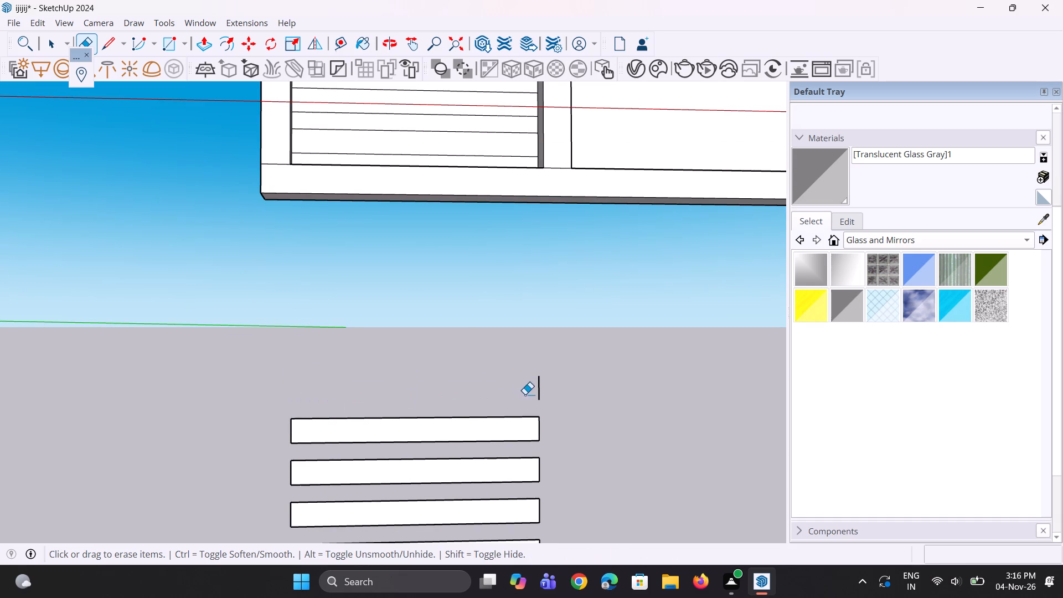
drag(525, 394, 556, 386)
drag(538, 416, 516, 442)
drag(332, 420, 284, 431)
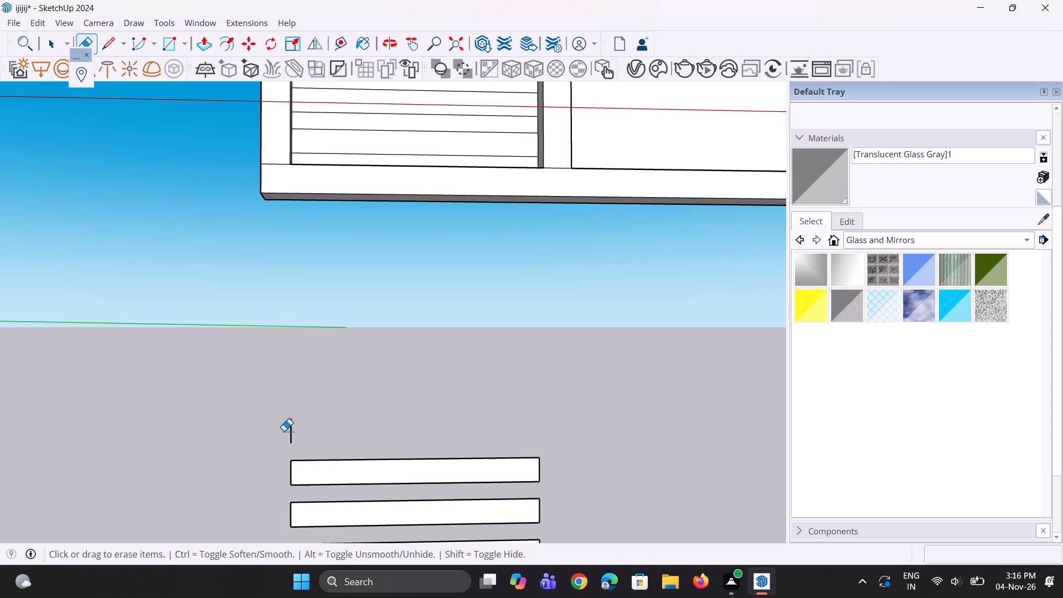
drag(284, 431, 277, 431)
Erase two more surplus strips below the gate panel, leaving only the lowest one.
scroll(301, 405, down, 5)
scroll(295, 466, up, 5)
scroll(314, 389, up, 5)
scroll(296, 338, down, 4)
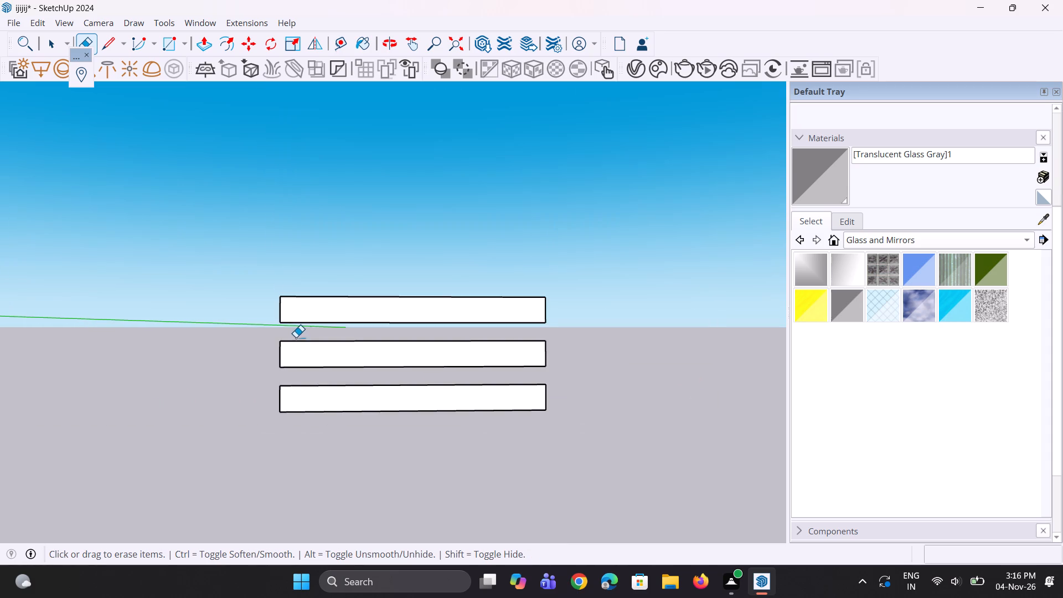
scroll(288, 265, up, 4)
scroll(292, 296, down, 3)
drag(312, 380, 274, 409)
drag(301, 410, 311, 450)
scroll(276, 401, down, 5)
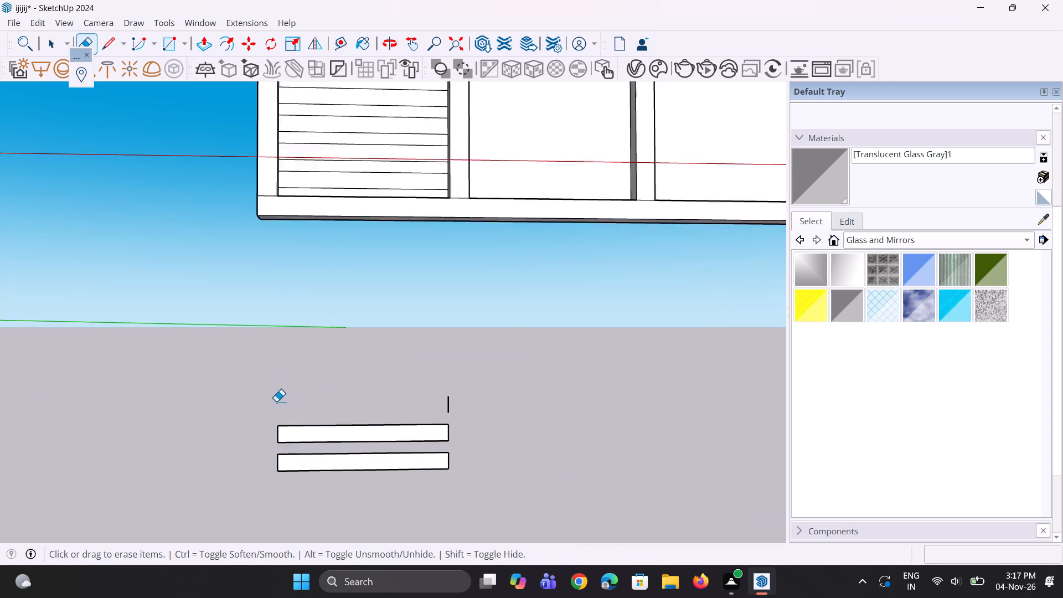
scroll(405, 417, up, 6)
drag(368, 391, 319, 396)
drag(329, 441, 350, 483)
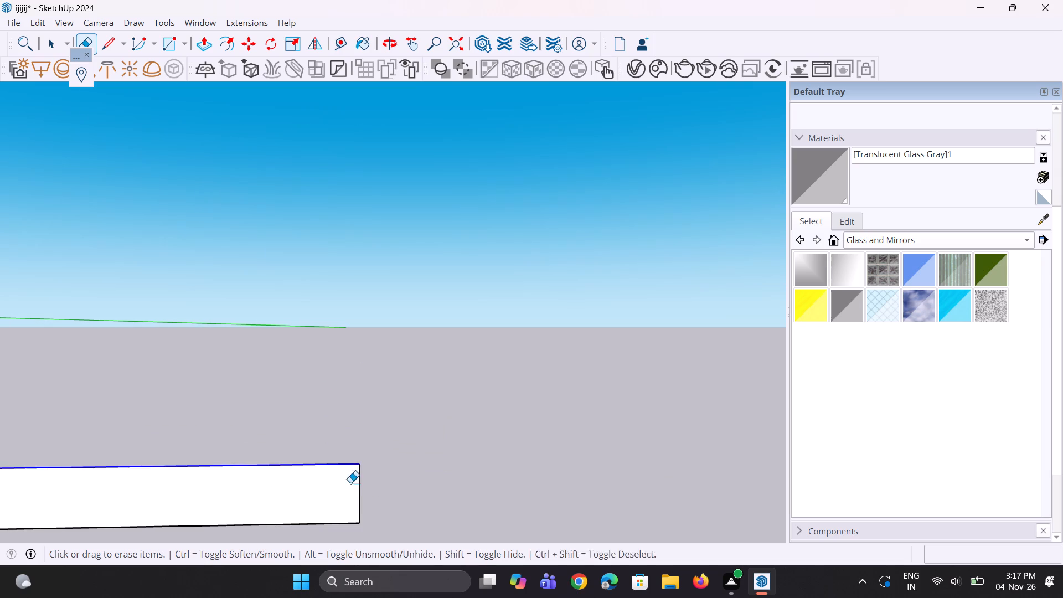
drag(350, 483, 353, 487)
drag(355, 486, 360, 491)
drag(347, 522, 349, 528)
scroll(446, 462, down, 6)
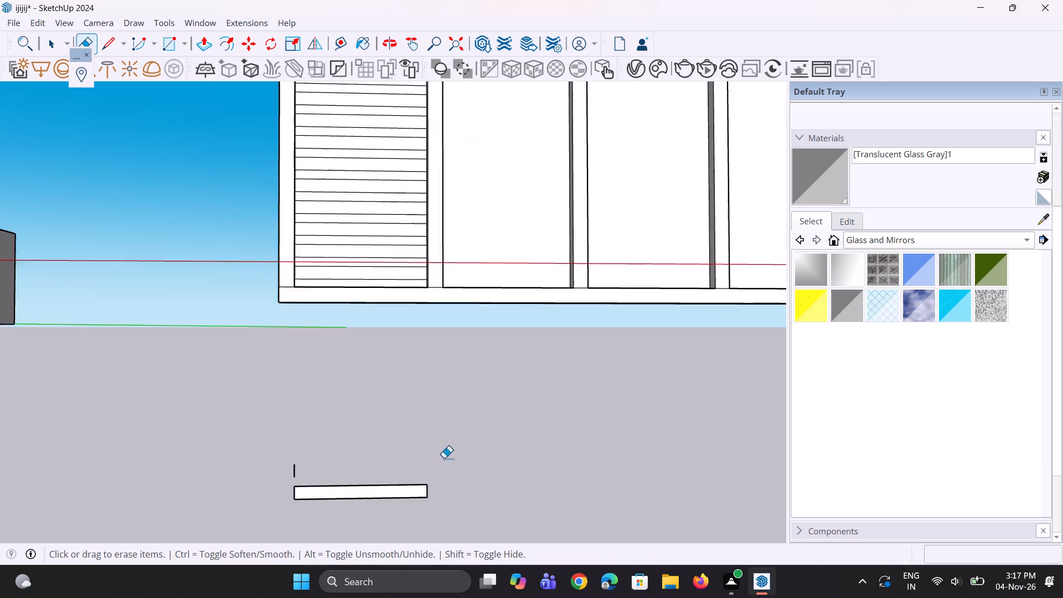
scroll(312, 471, up, 7)
drag(324, 471, 425, 488)
Erase the lowest surplus strip below the gate panel, including its leftover side edges.
scroll(308, 411, down, 3)
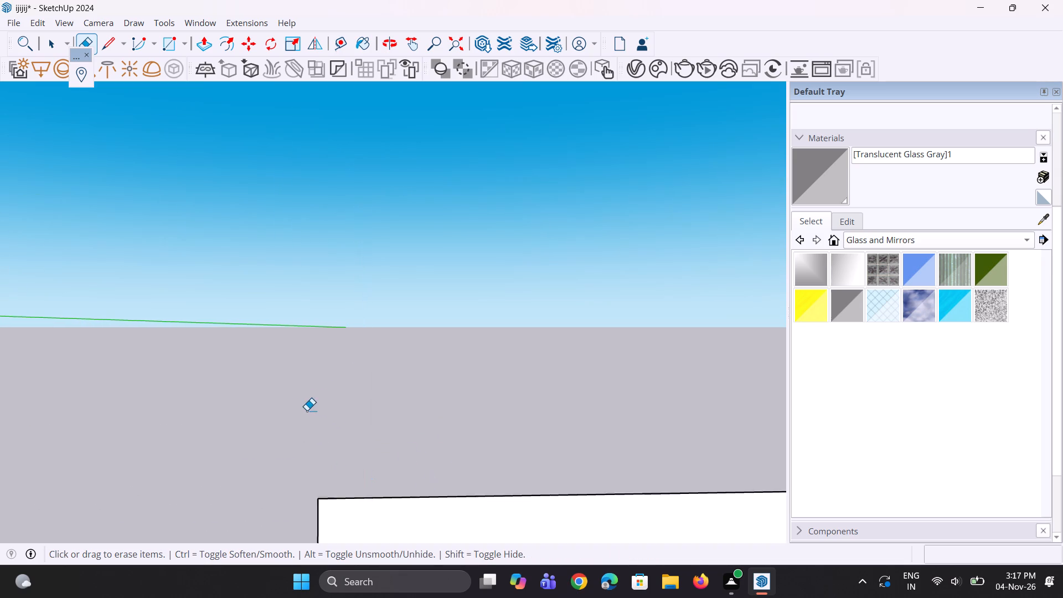
scroll(307, 410, down, 3)
scroll(359, 467, up, 4)
scroll(293, 377, up, 3)
drag(267, 372, 264, 450)
drag(263, 459, 263, 497)
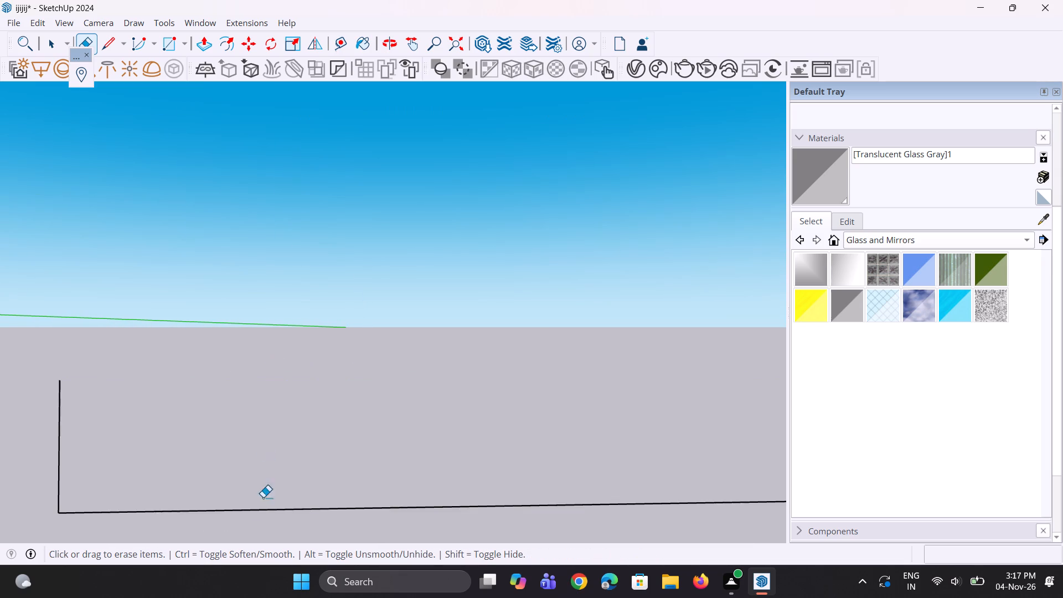
drag(263, 497, 265, 526)
drag(74, 471, 47, 468)
scroll(151, 475, down, 5)
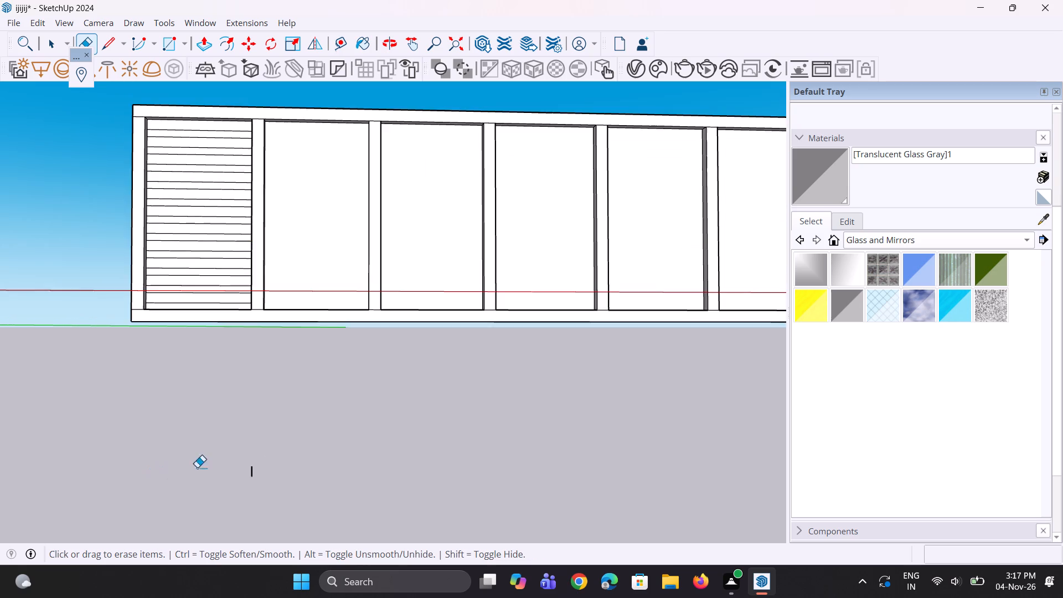
scroll(247, 462, up, 5)
click(256, 476)
Push the topmost gap strip in the slatted end bay through the gate panel's 3" thickness.
scroll(268, 478, down, 12)
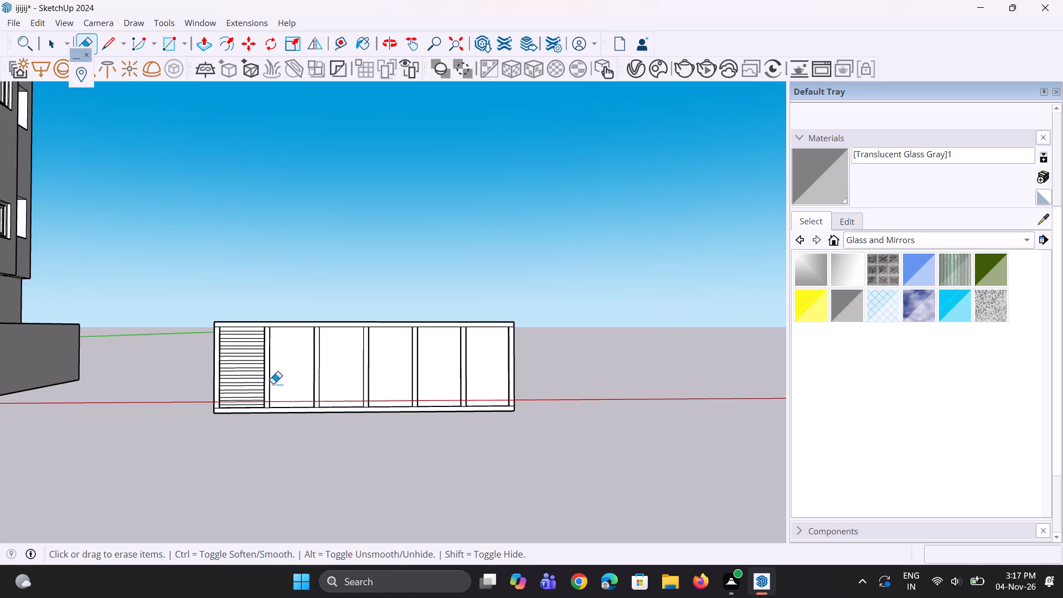
middle_drag(269, 349, 263, 358)
scroll(256, 353, up, 10)
key(p)
middle_drag(234, 307, 233, 320)
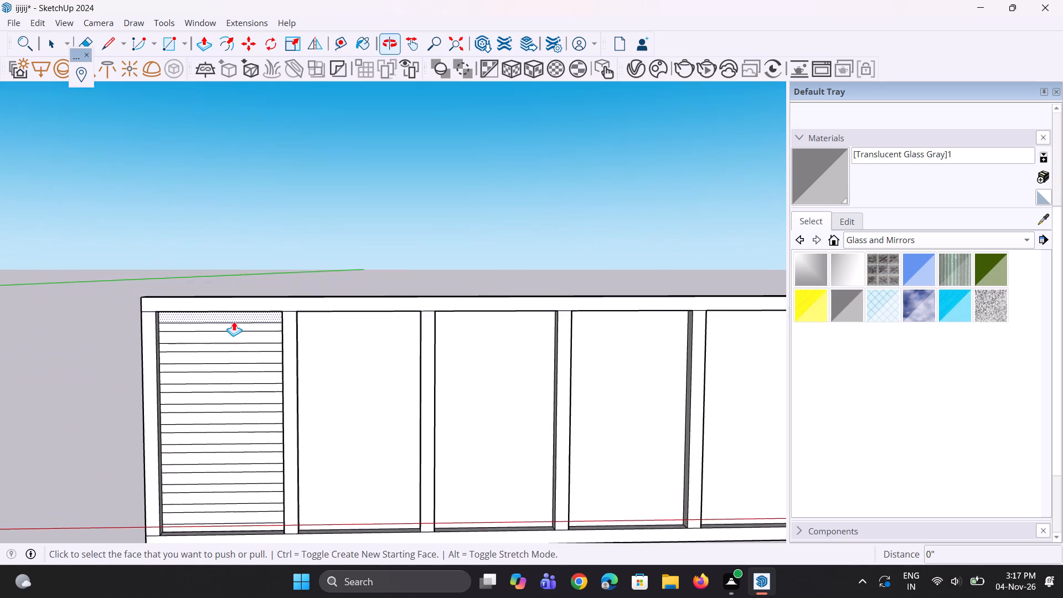
scroll(243, 332, up, 8)
middle_drag(245, 328, 250, 351)
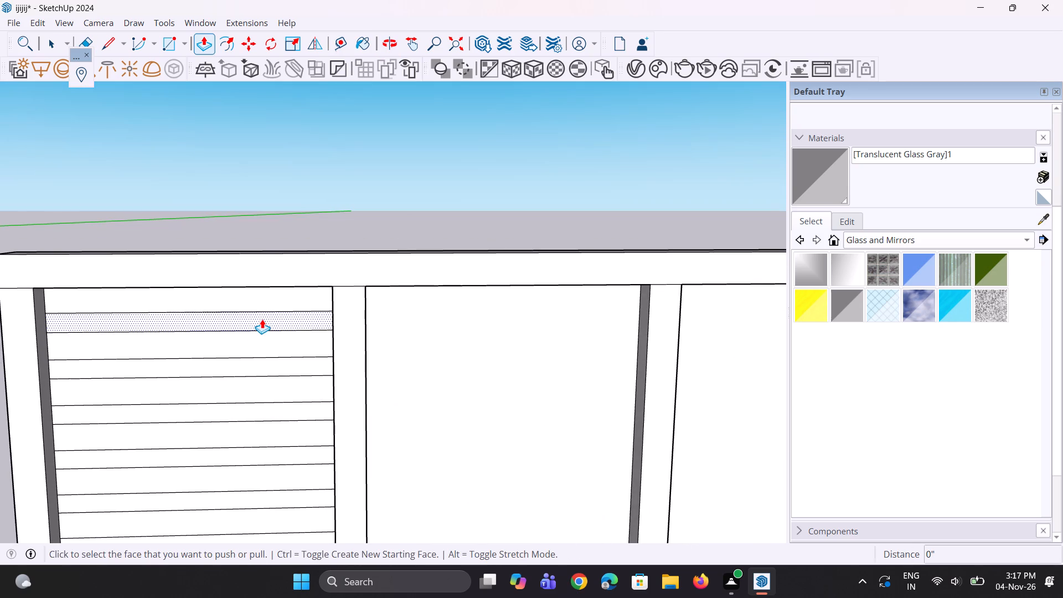
click(262, 319)
scroll(285, 276, up, 1)
middle_drag(288, 233, 271, 341)
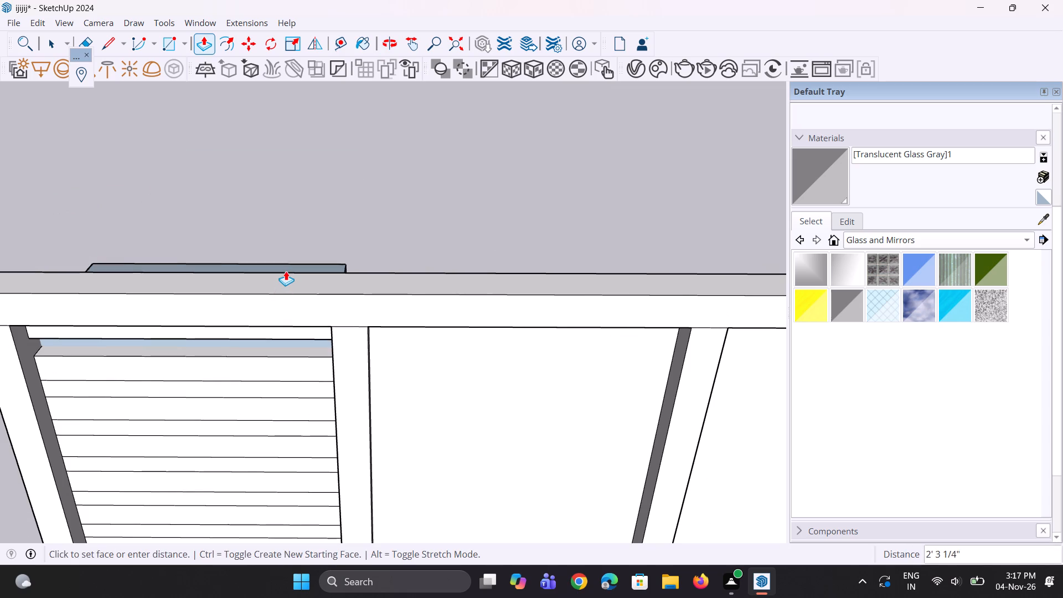
click(332, 274)
Push the second, third and fourth gap strips in the slatted bay through by the same depth.
middle_drag(307, 470, 302, 355)
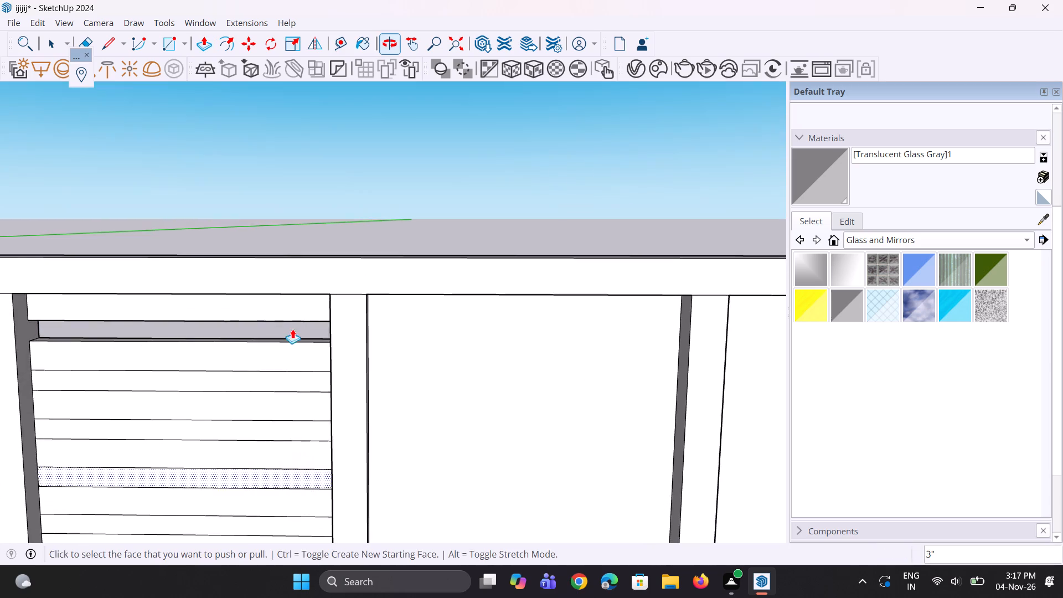
scroll(272, 297, down, 5)
scroll(278, 393, up, 5)
scroll(284, 336, up, 1)
double_click(287, 321)
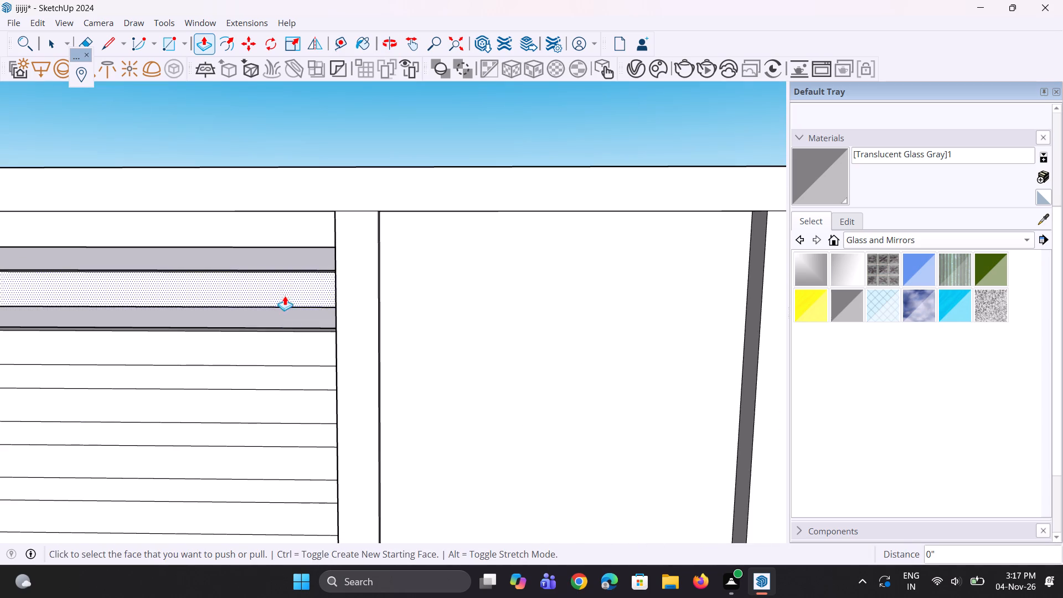
scroll(281, 284, down, 10)
scroll(265, 326, up, 5)
scroll(252, 255, up, 4)
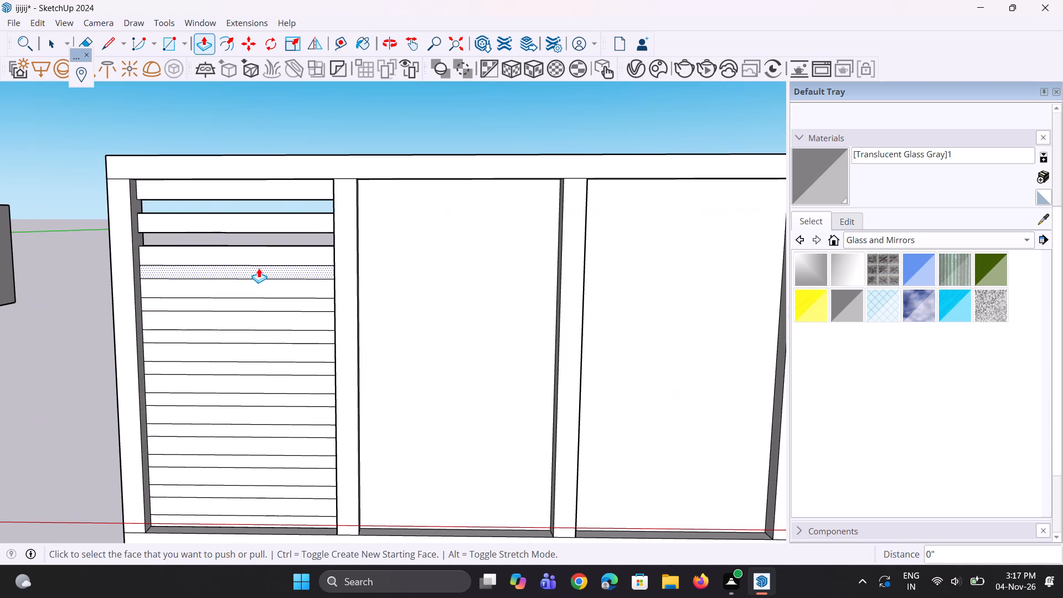
double_click(259, 268)
scroll(249, 256, down, 5)
scroll(250, 263, up, 4)
scroll(259, 287, down, 4)
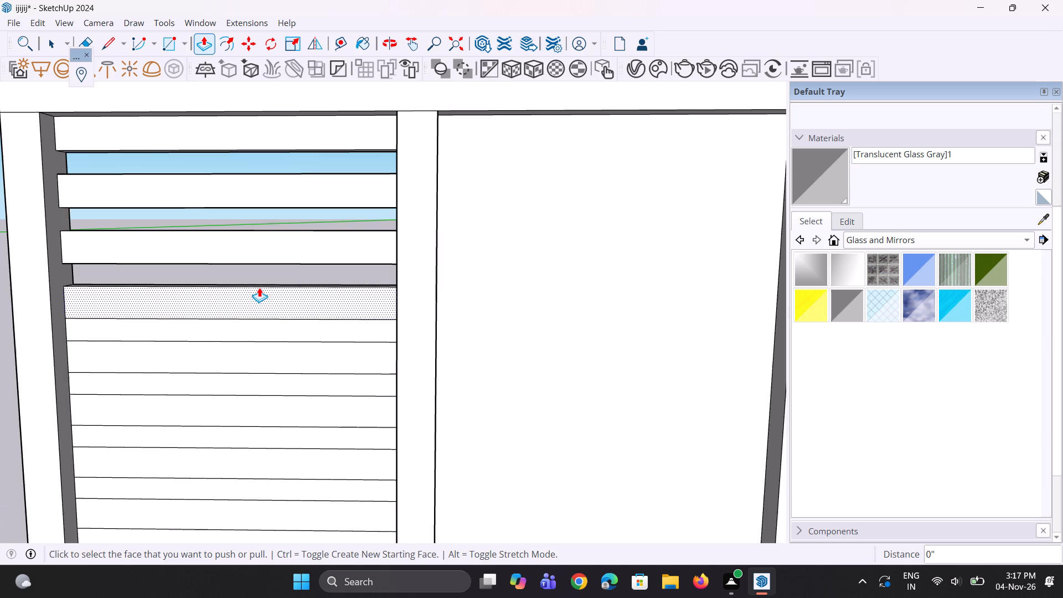
double_click(297, 341)
Push the fifth to eighth gap strips in the slatted bay through by the same depth.
scroll(256, 258, down, 6)
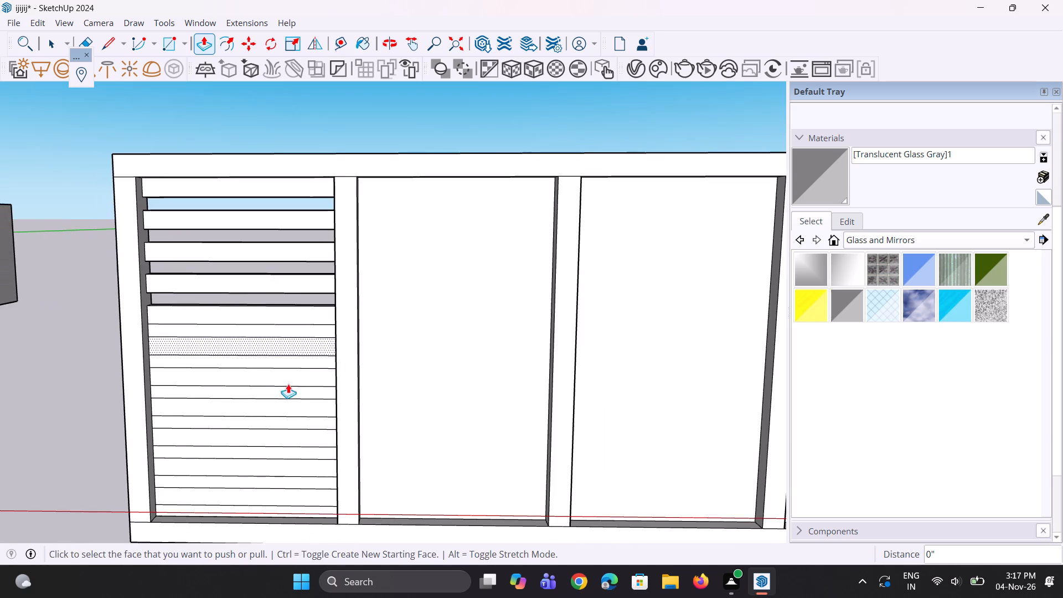
scroll(292, 367, up, 3)
double_click(297, 316)
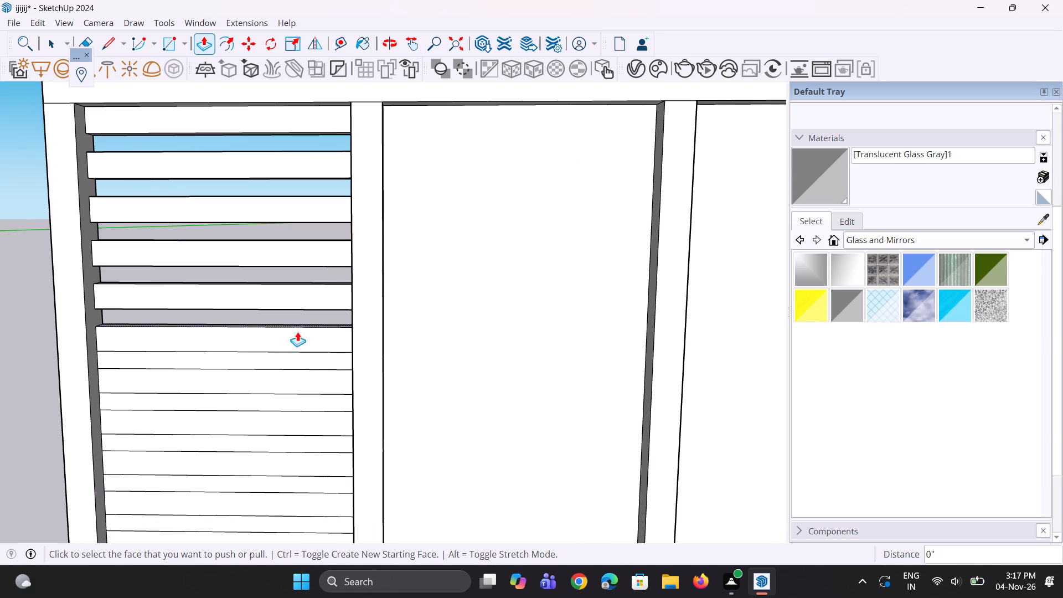
double_click(336, 357)
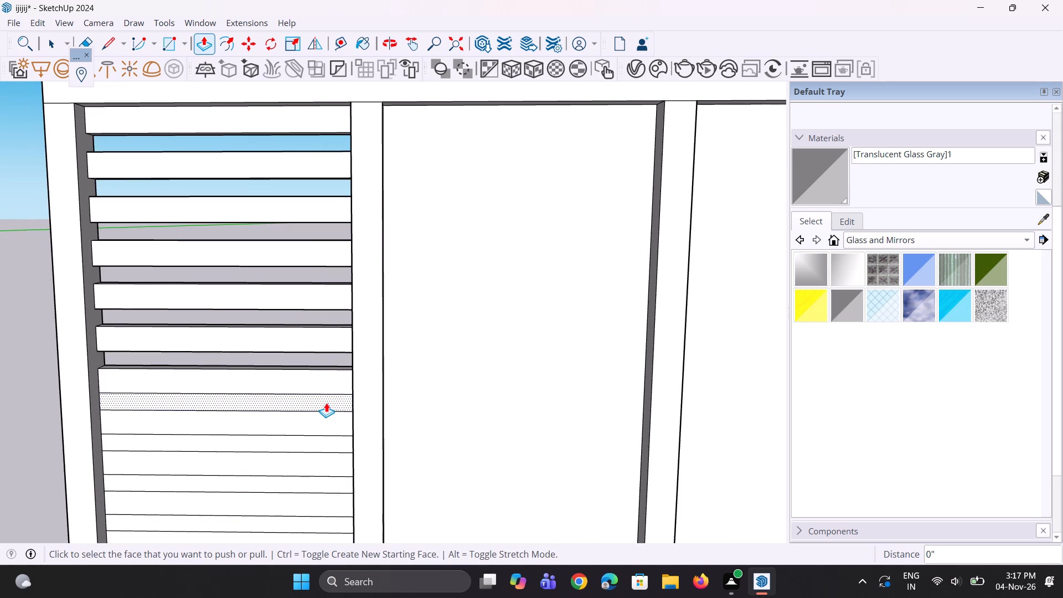
double_click(326, 403)
double_click(323, 442)
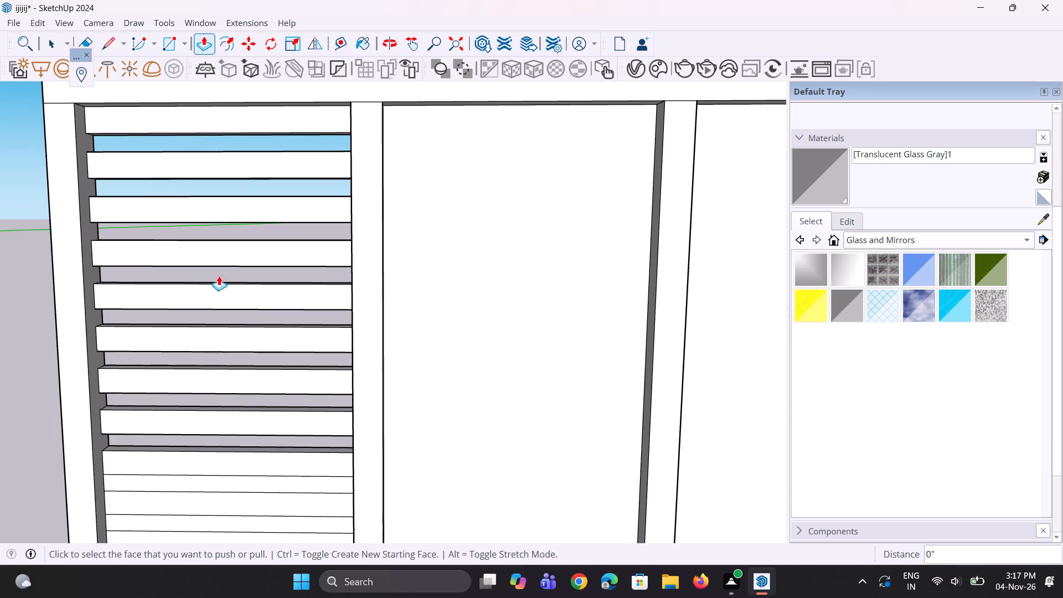
Push the last three gap strips at the bottom of the slatted bay through by the same depth.
scroll(219, 276, down, 4)
scroll(228, 380, up, 7)
scroll(236, 319, up, 1)
double_click(236, 317)
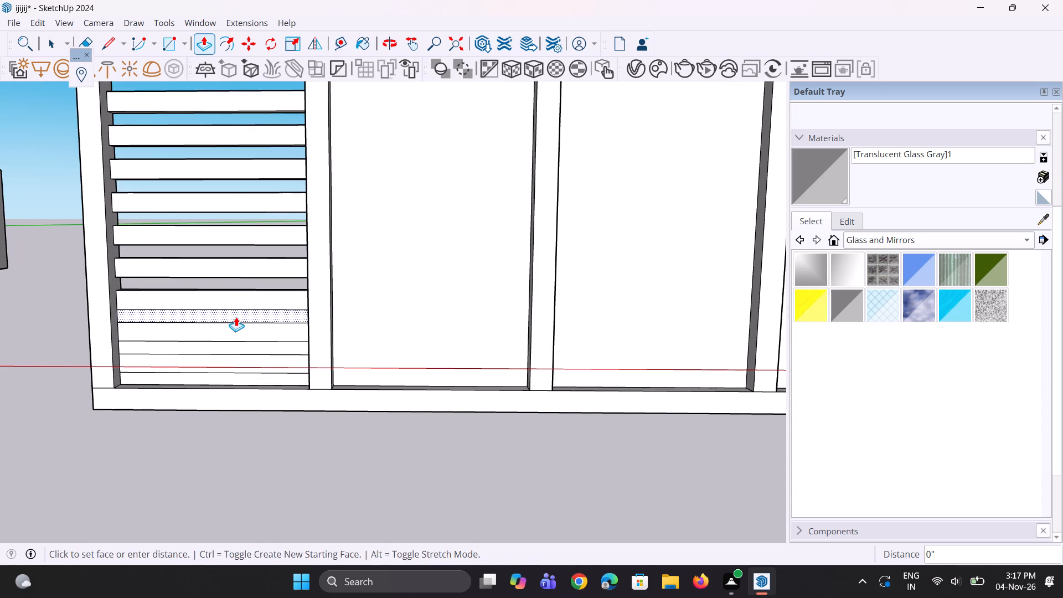
scroll(202, 342, up, 3)
double_click(202, 342)
scroll(133, 382, down, 2)
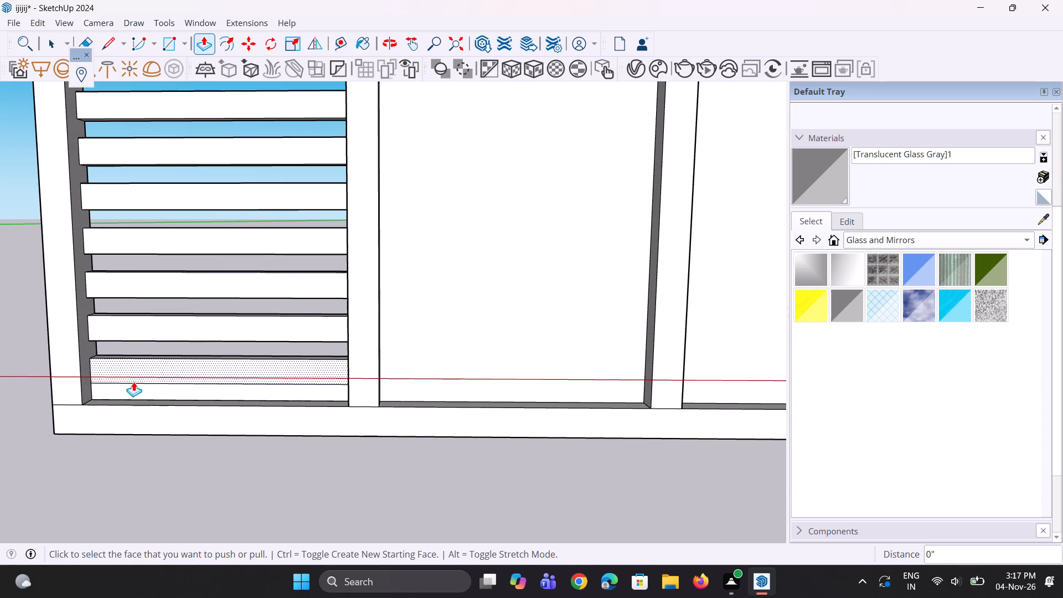
scroll(133, 382, down, 7)
scroll(213, 423, up, 3)
scroll(205, 379, up, 3)
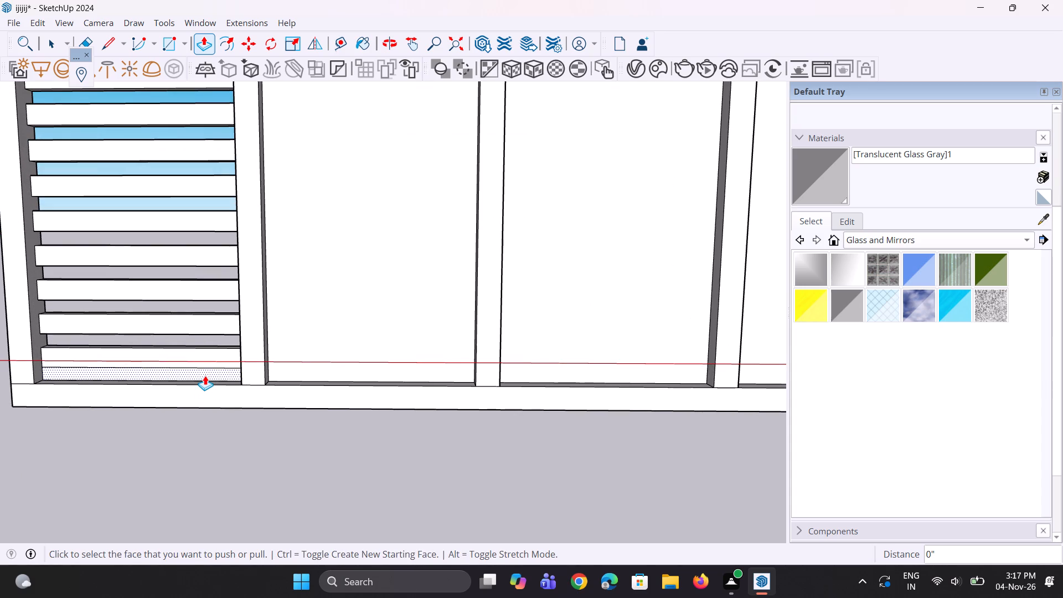
double_click(205, 375)
scroll(0, 453, down, 12)
Copy the top inner edge of the bay at the gate's opposite end downward about 5 3/8" to outline a slat.
middle_drag(402, 410, 386, 296)
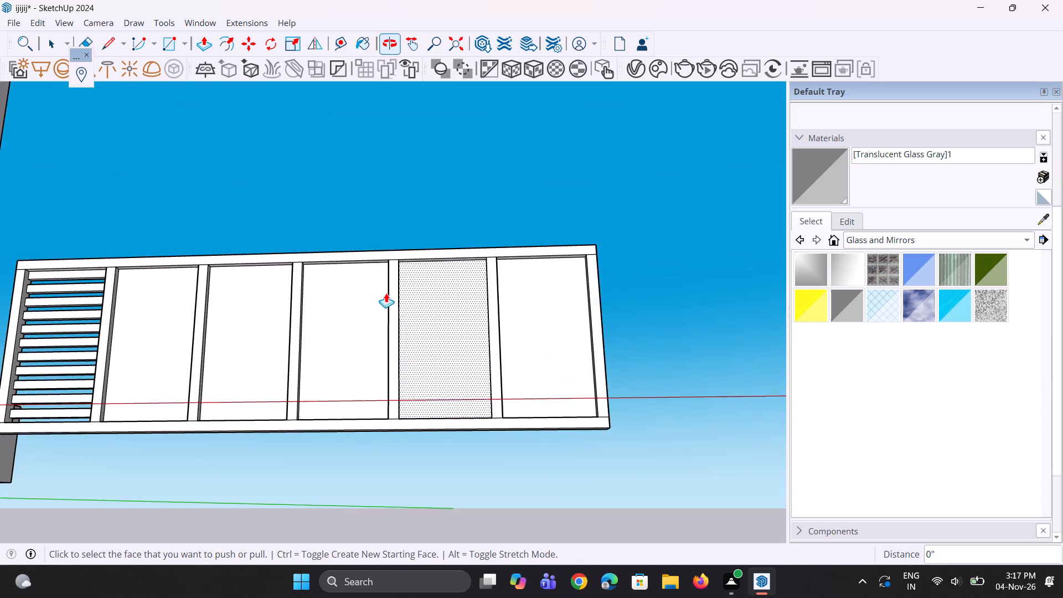
scroll(477, 332, up, 4)
key(space)
key(space)
scroll(515, 230, up, 2)
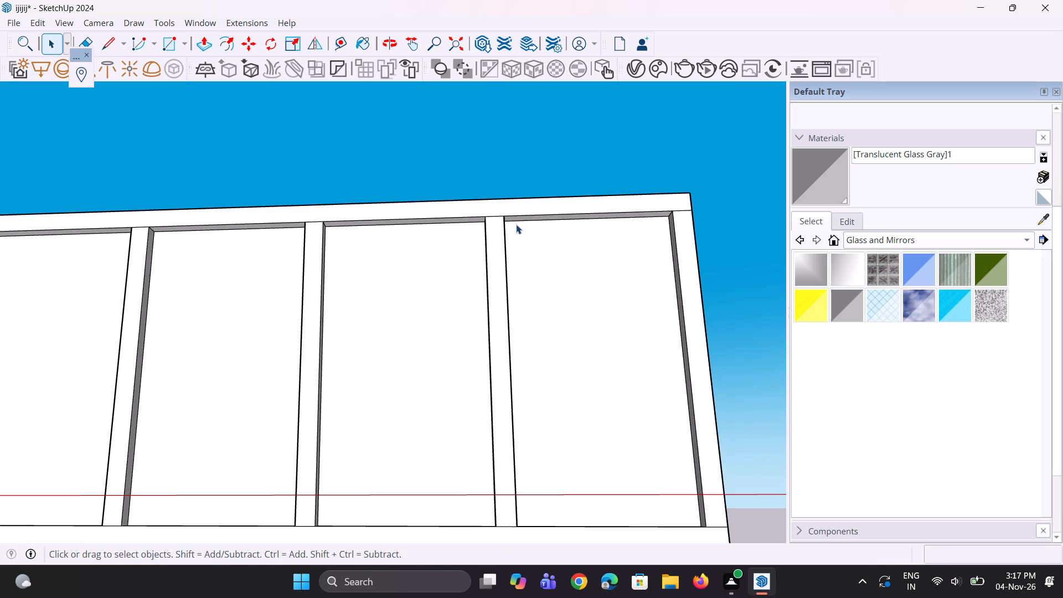
click(517, 224)
scroll(484, 210, down, 3)
scroll(563, 243, up, 3)
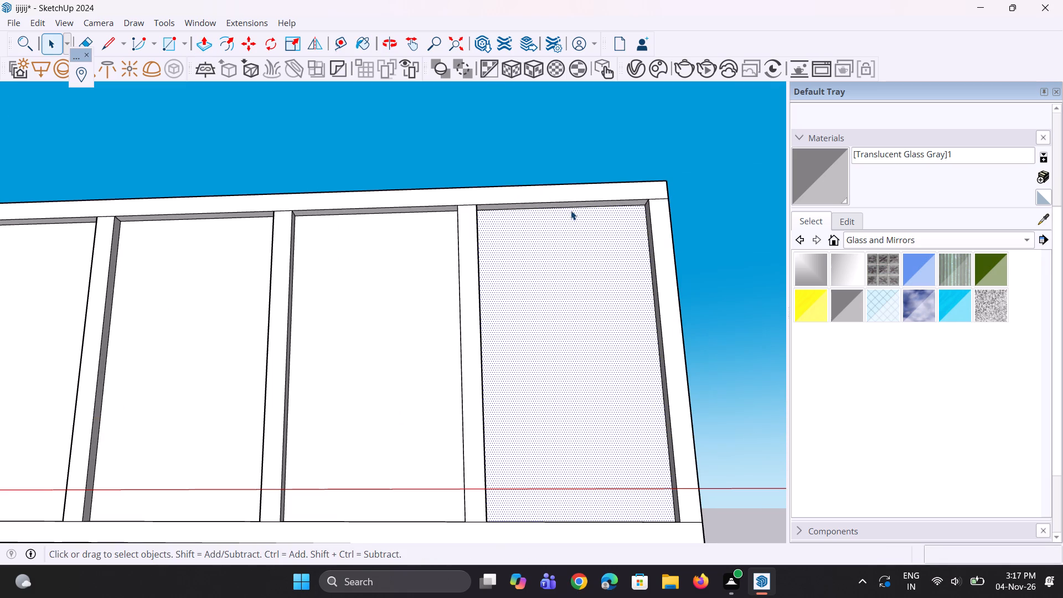
click(571, 205)
click(571, 207)
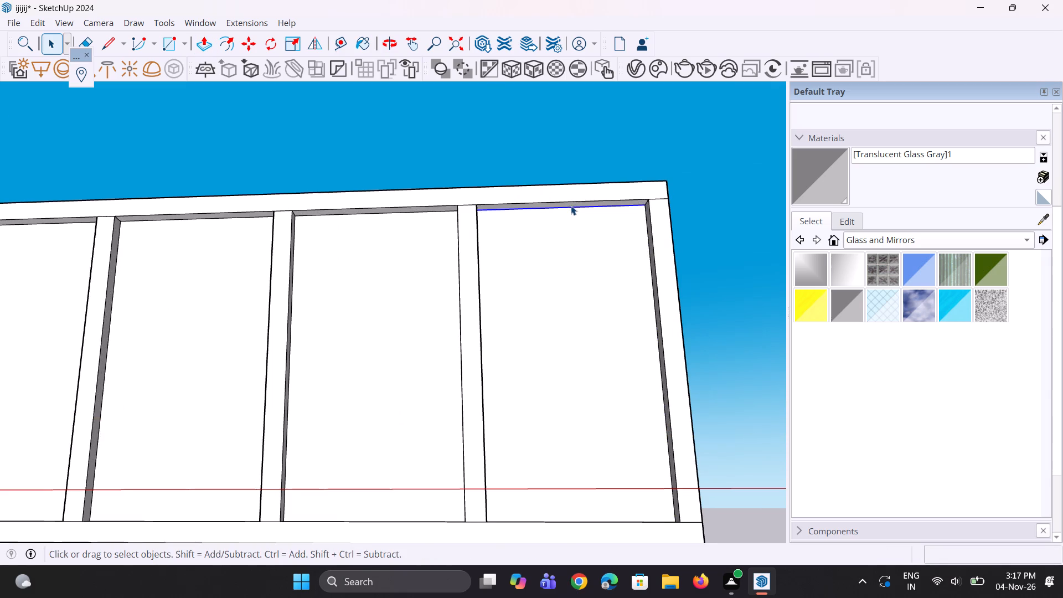
middle_drag(571, 205, 584, 257)
key(m)
scroll(671, 231, up, 5)
scroll(637, 199, up, 4)
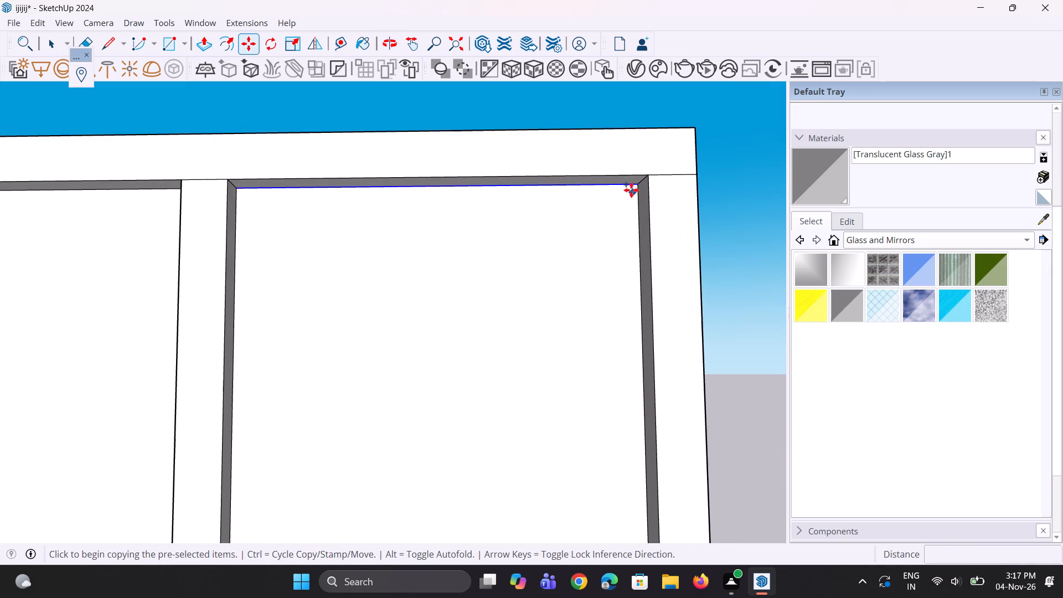
click(636, 187)
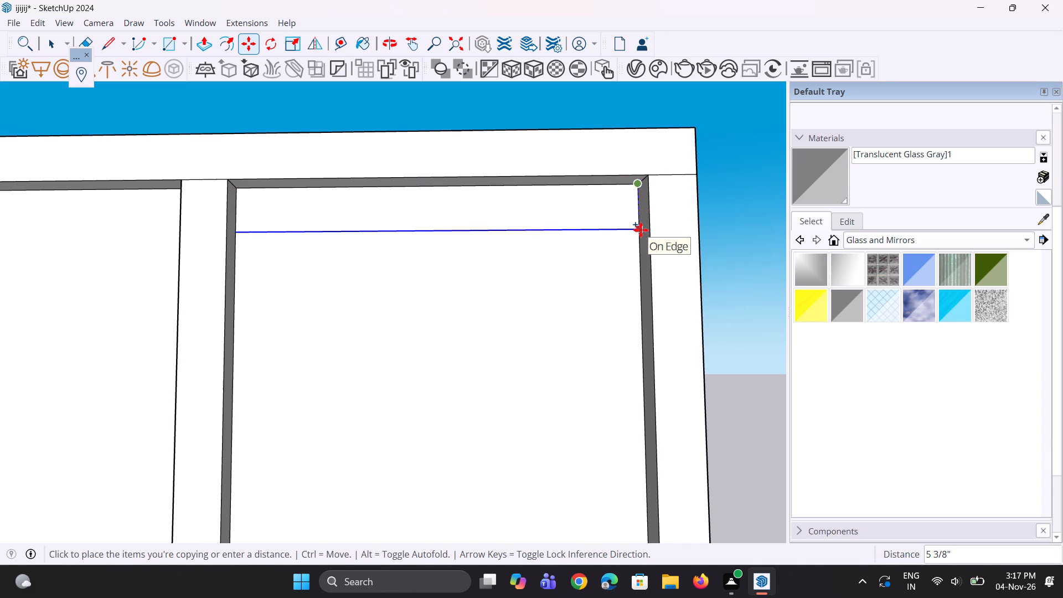
click(641, 231)
key(m)
key(space)
Copy the new slat strip downward about 9 1/4" and array it 15 times at that spacing.
click(594, 209)
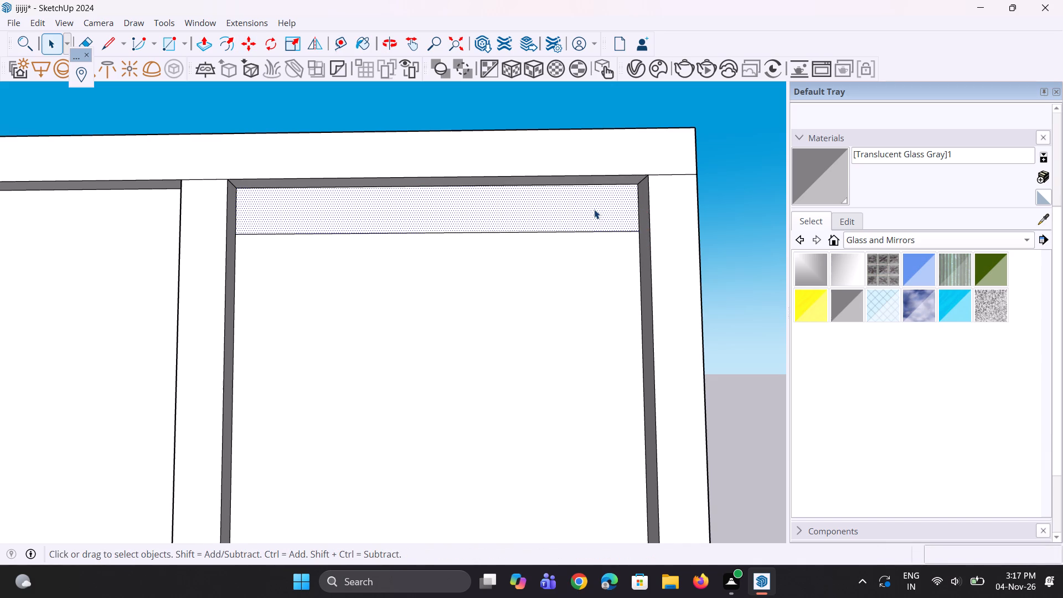
key(m)
ctrl+scroll(622, 198, up, 2)
click(642, 184)
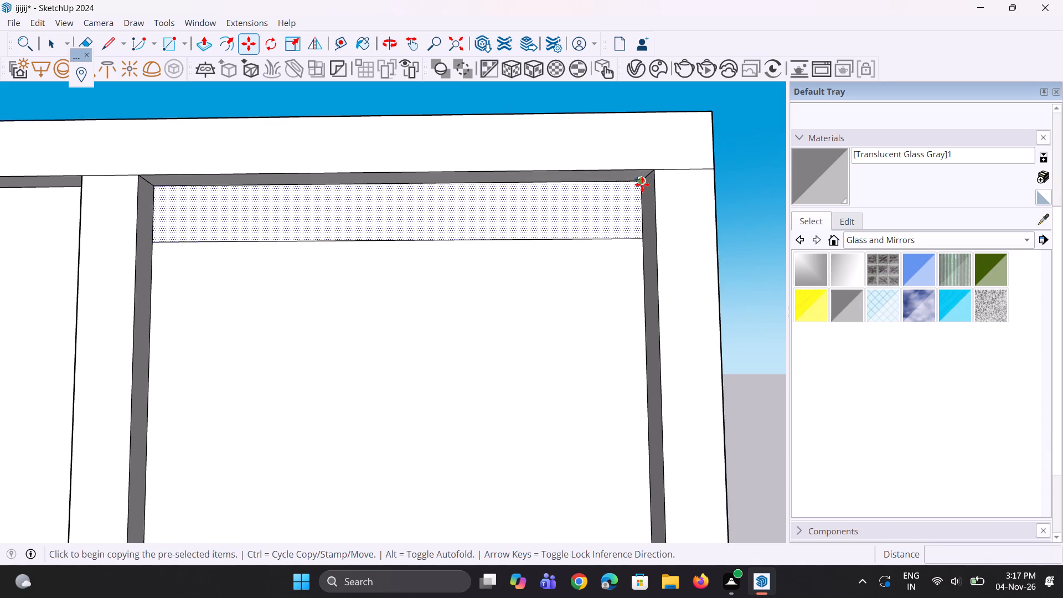
click(651, 276)
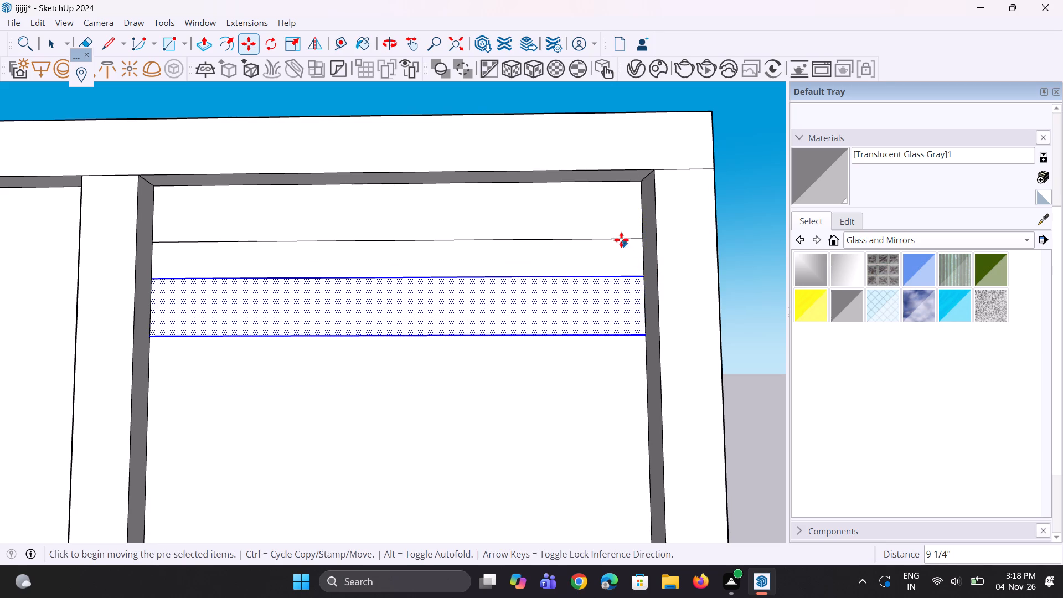
key(asterisk)
text(15)
key(Return)
Erase the two lowest surplus strips hanging below the gate panel's bottom border, including their side edges.
scroll(612, 236, down, 5)
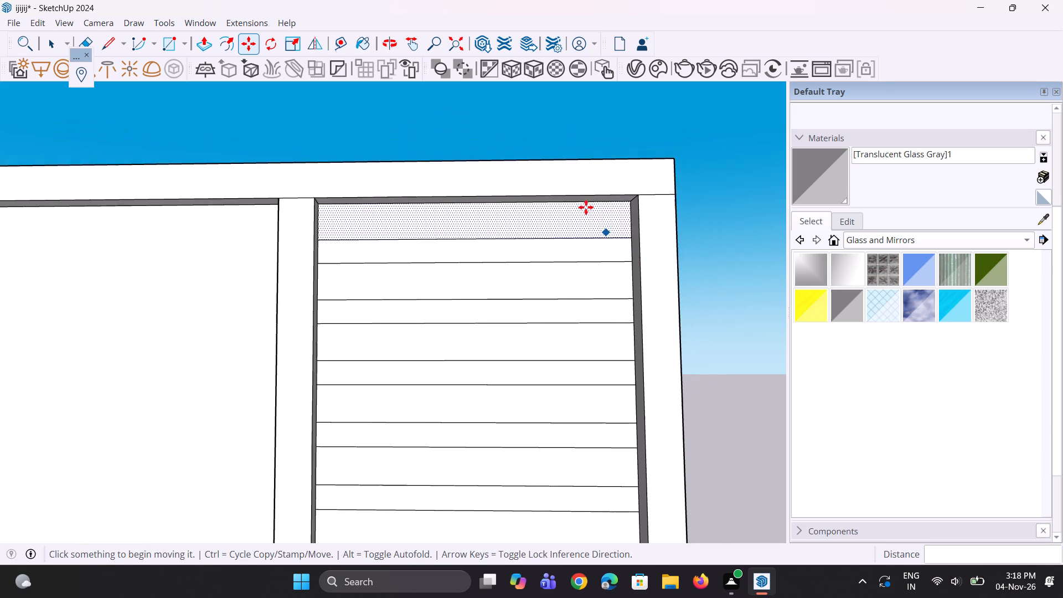
scroll(574, 166, down, 16)
scroll(567, 181, up, 1)
middle_drag(567, 181, 571, 205)
key(space)
scroll(574, 188, up, 4)
scroll(574, 187, down, 4)
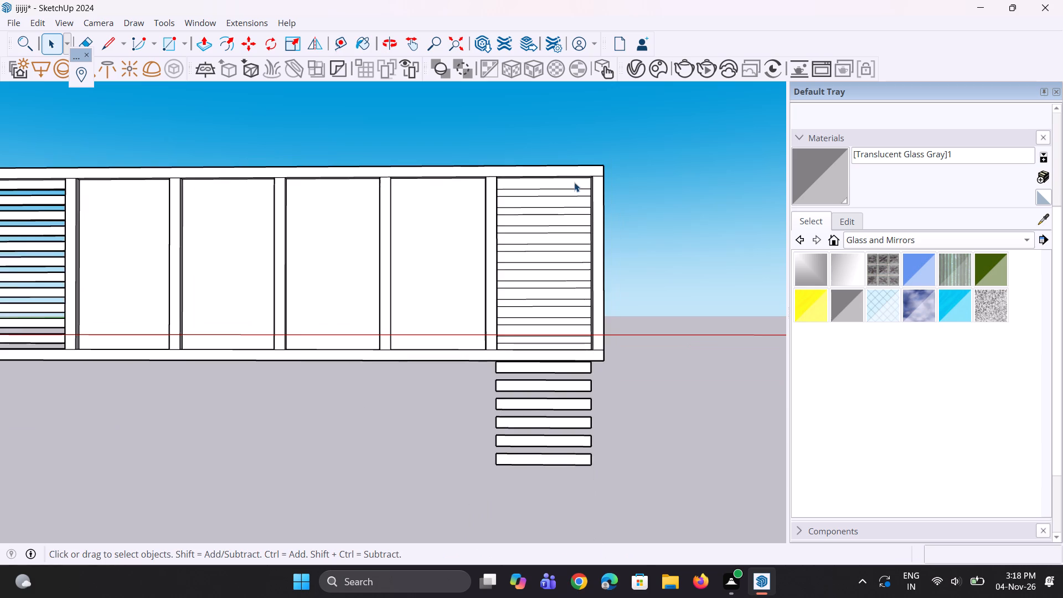
scroll(574, 182, down, 1)
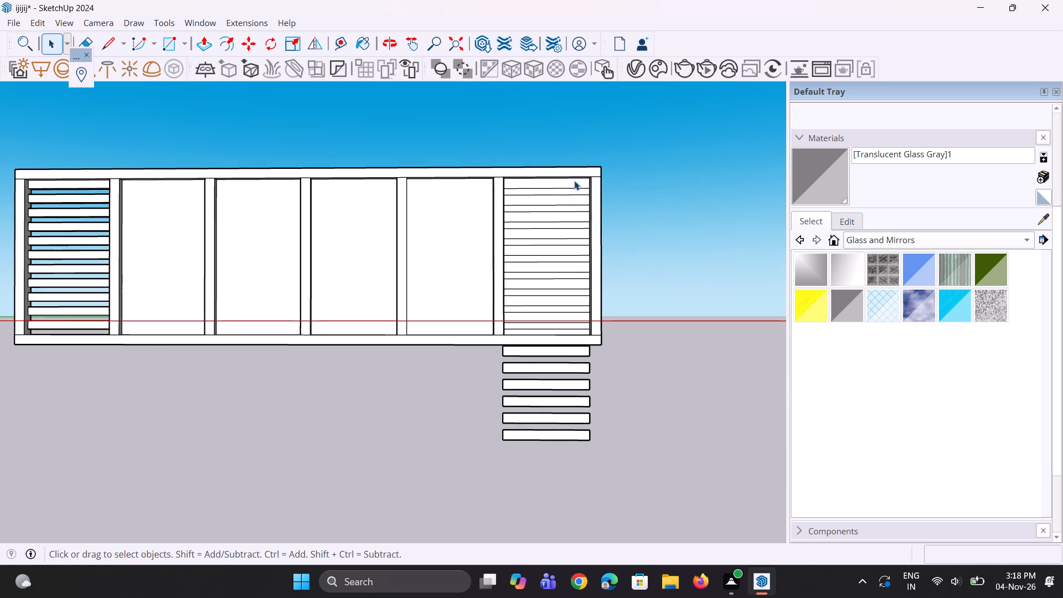
middle_drag(574, 181, 562, 237)
scroll(535, 480, up, 4)
scroll(535, 433, up, 3)
key(e)
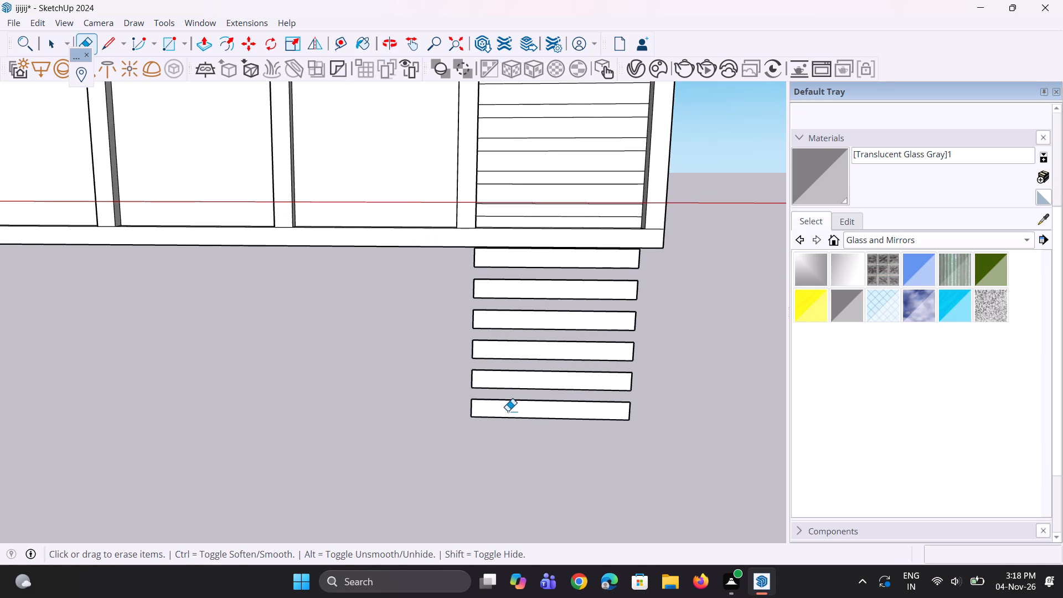
drag(505, 399, 502, 415)
drag(502, 410, 499, 424)
drag(468, 403, 473, 424)
drag(485, 405, 458, 409)
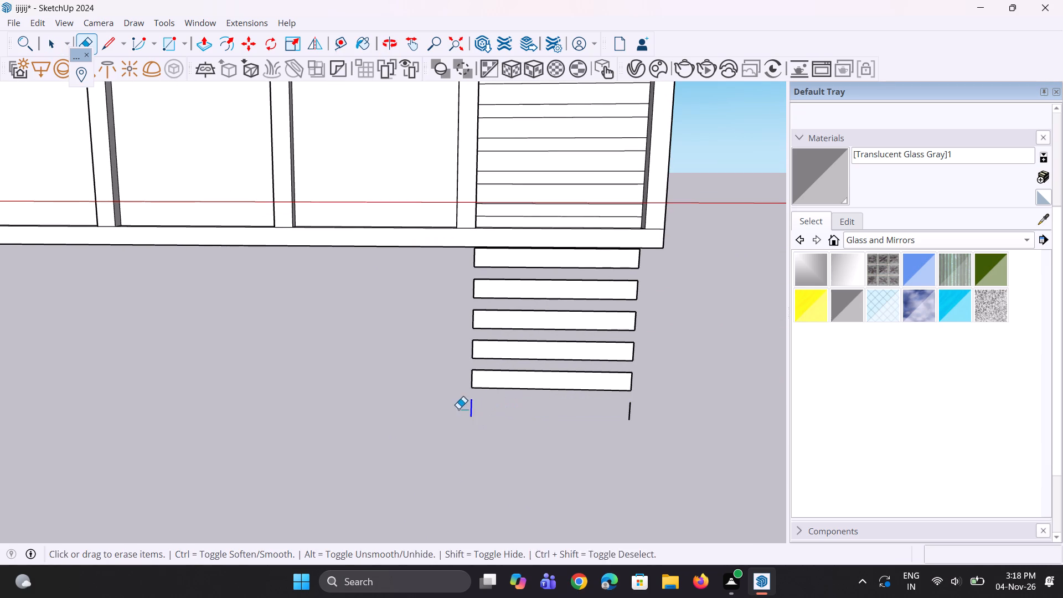
drag(458, 409, 458, 409)
drag(575, 411, 637, 418)
click(630, 393)
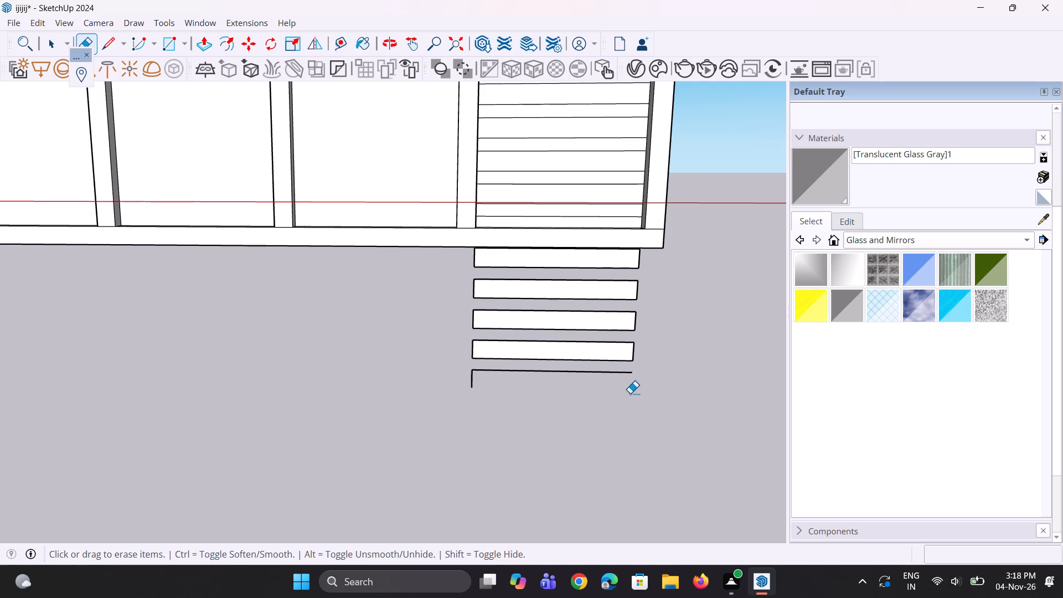
click(631, 377)
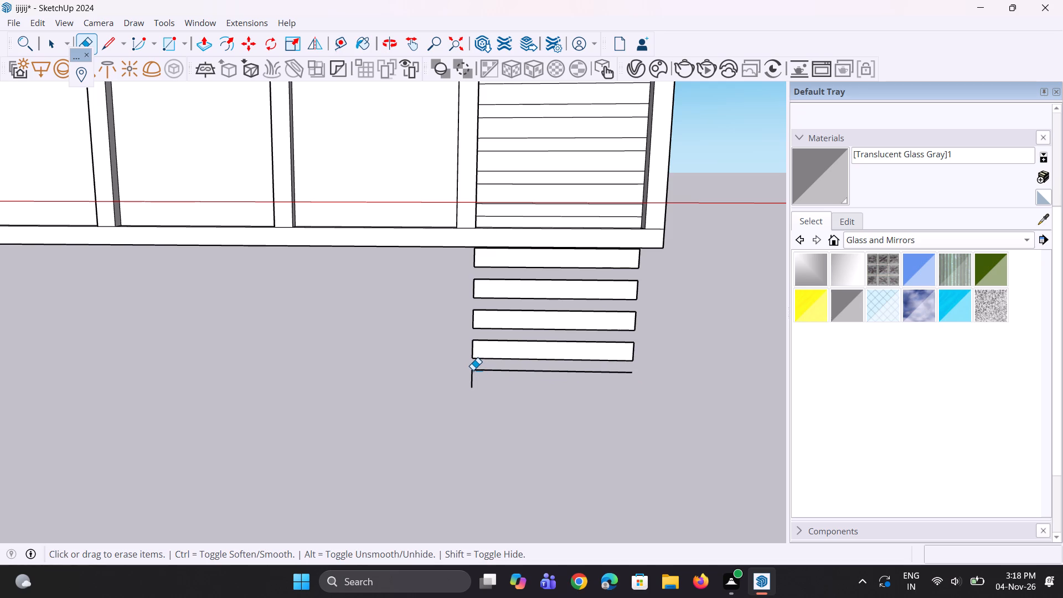
click(473, 370)
Erase the next two surplus strips up below the gate panel, including their leftover side edges.
click(475, 358)
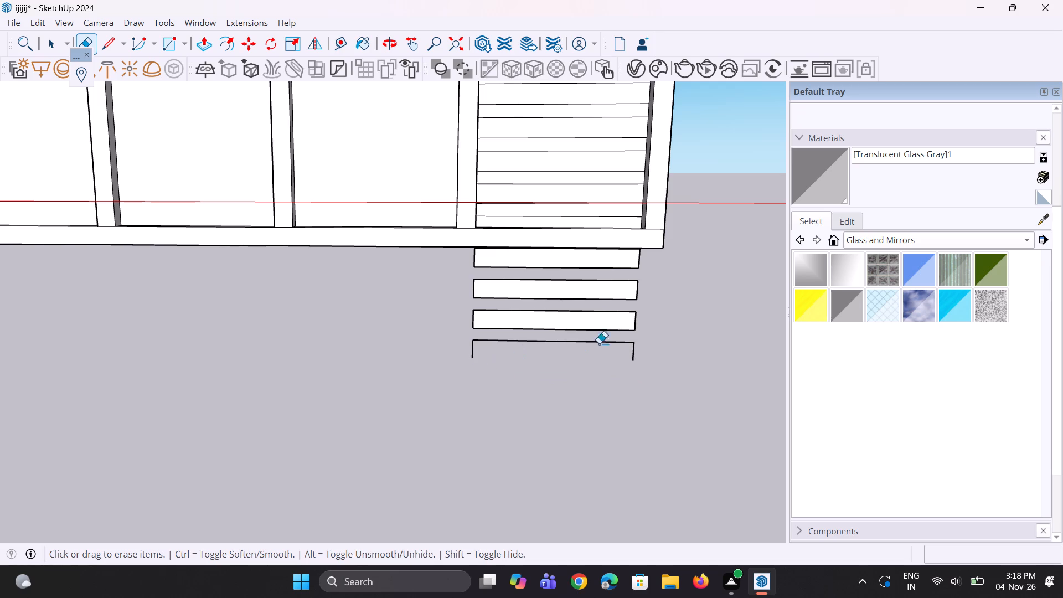
click(630, 342)
drag(484, 344, 376, 377)
drag(636, 342, 627, 361)
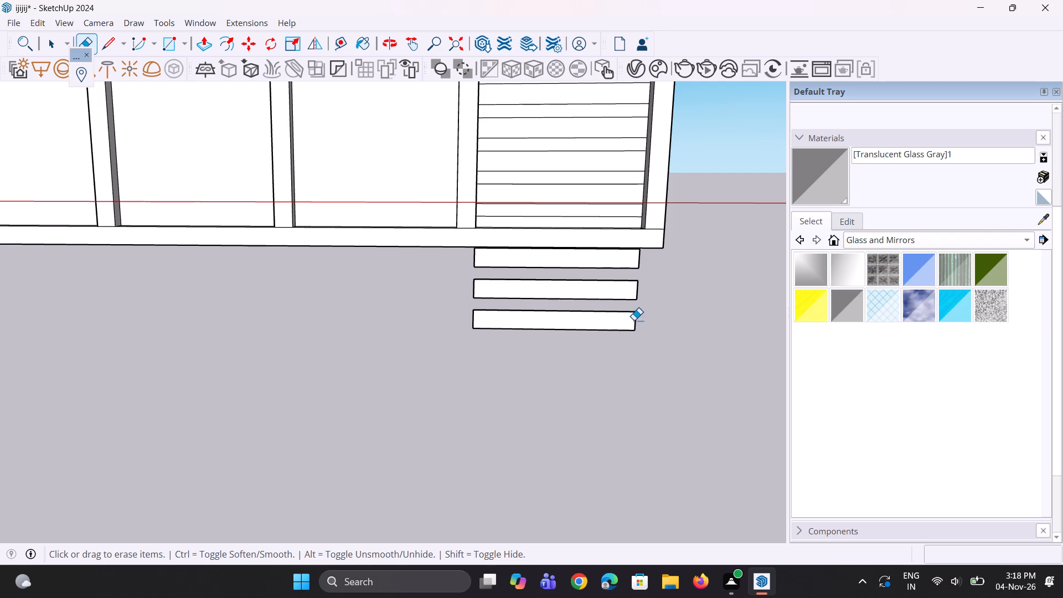
drag(631, 311, 631, 333)
drag(641, 324, 508, 334)
drag(466, 332, 508, 320)
Erase the three remaining surplus strips below the gate panel's bottom border, including their side edges.
click(475, 290)
drag(491, 274, 493, 300)
drag(508, 297, 608, 316)
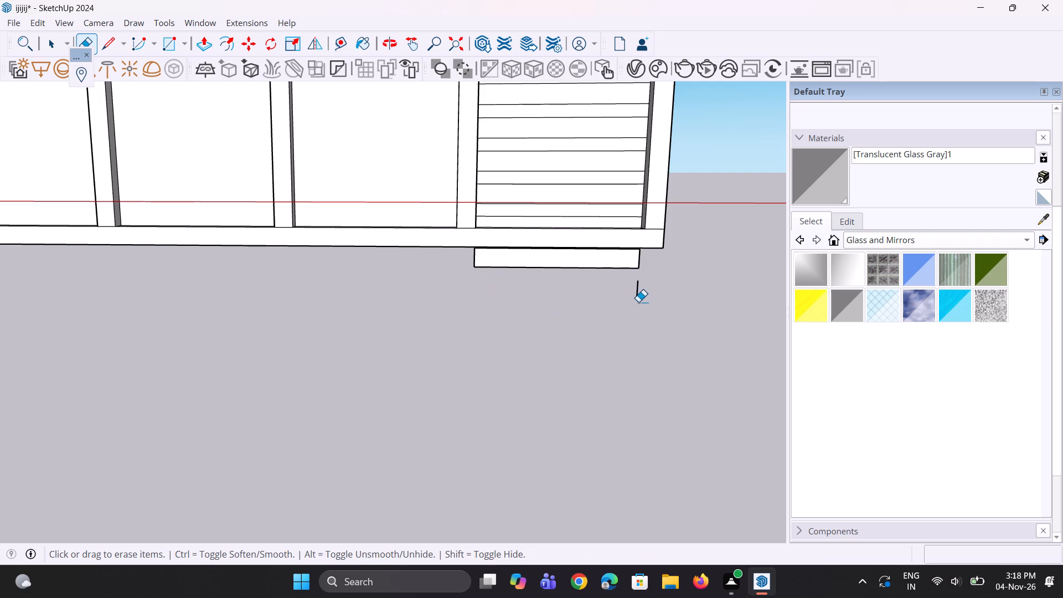
drag(638, 295, 640, 286)
drag(642, 266, 611, 266)
click(501, 272)
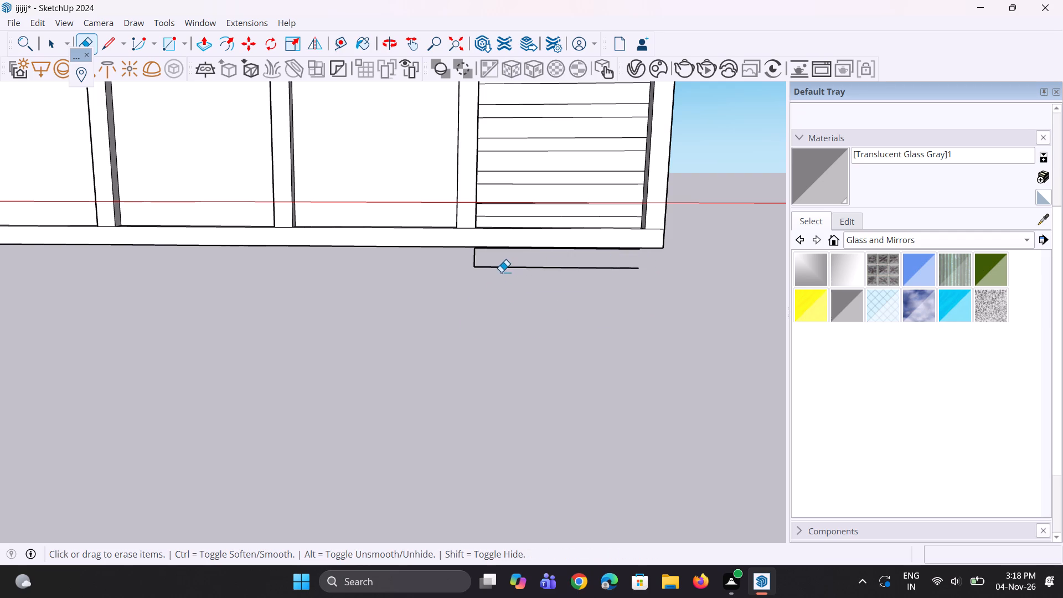
click(491, 268)
drag(482, 266, 472, 263)
Erase the leftover horizontal edge just beneath the gate panel's bottom border.
middle_drag(491, 257, 492, 179)
scroll(535, 292, up, 3)
scroll(440, 204, up, 4)
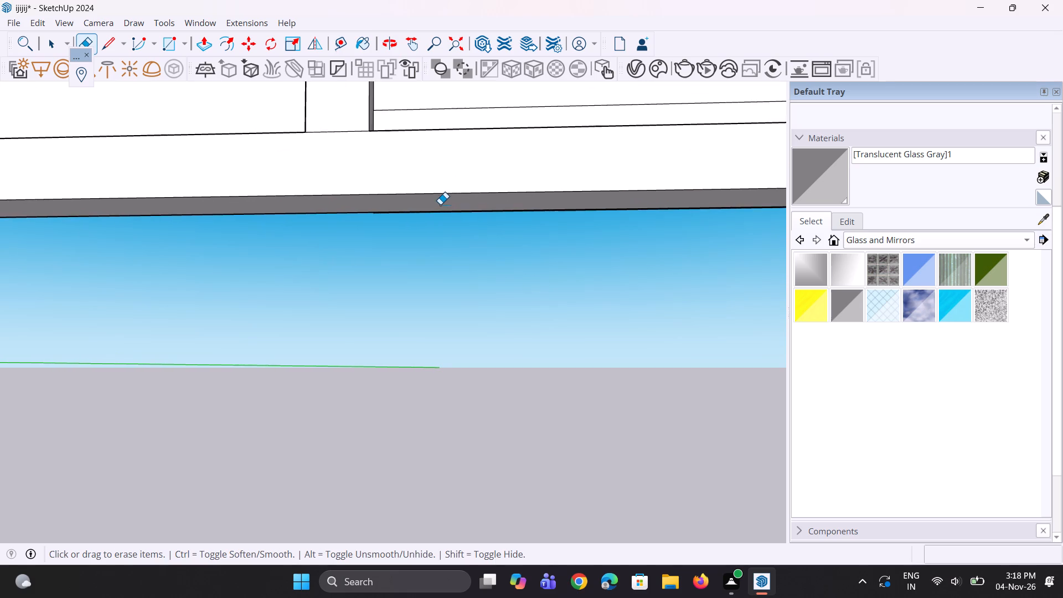
scroll(440, 204, down, 16)
scroll(440, 203, down, 5)
middle_drag(448, 216, 451, 266)
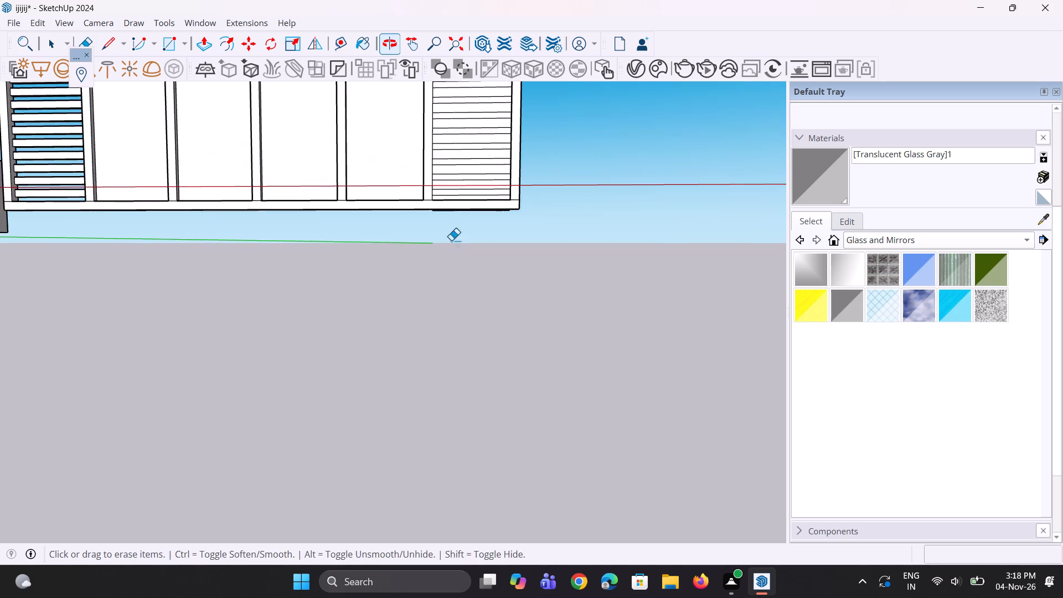
scroll(447, 200, up, 11)
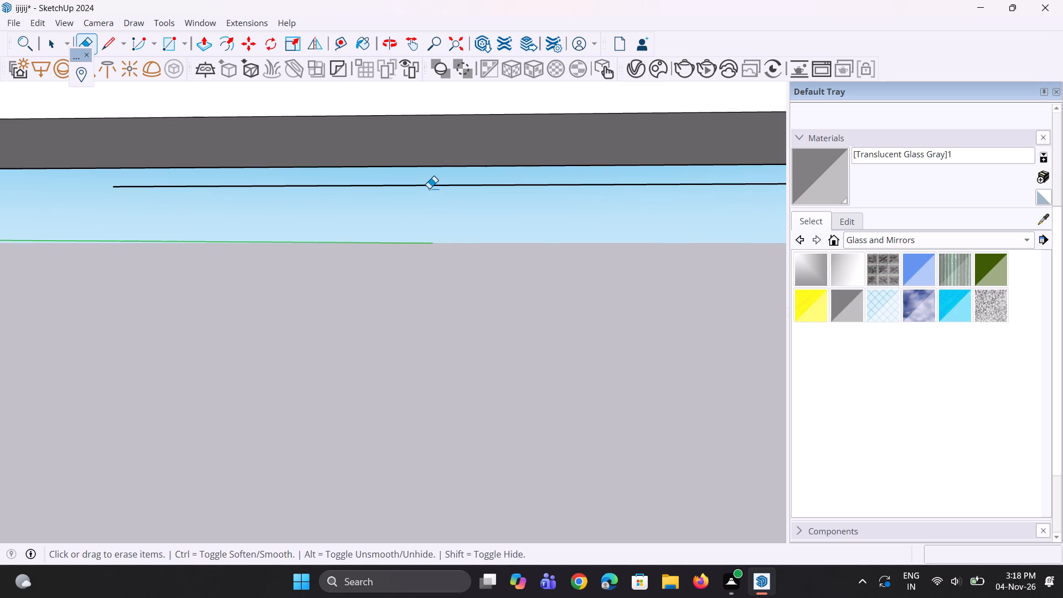
drag(431, 187, 432, 207)
scroll(502, 445, down, 10)
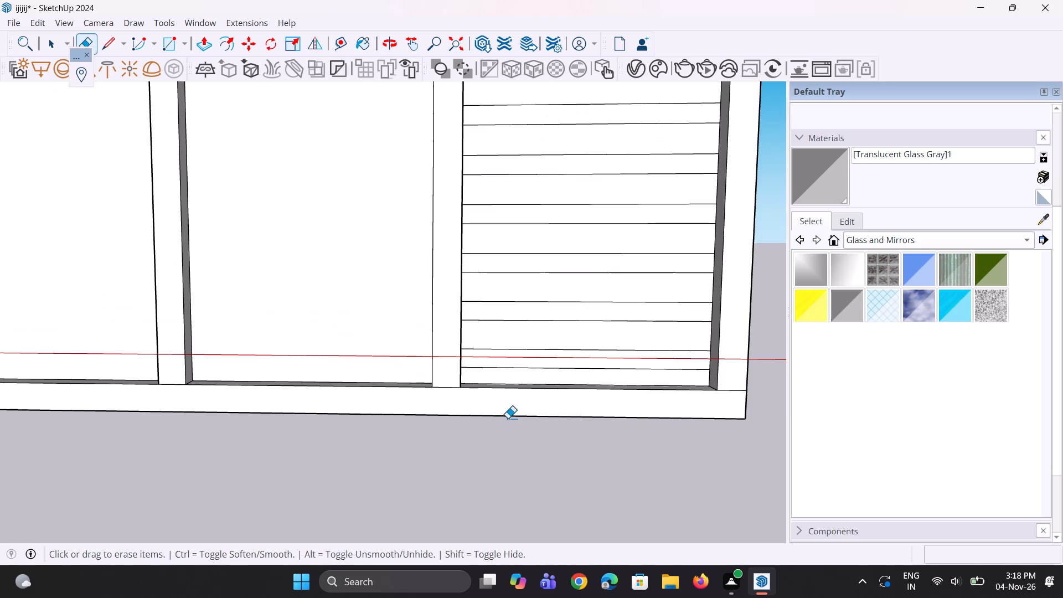
Push the five uppermost narrow strips of the end bay through the panel to open gaps between the slats.
key(p)
scroll(505, 411, up, 2)
scroll(517, 384, down, 12)
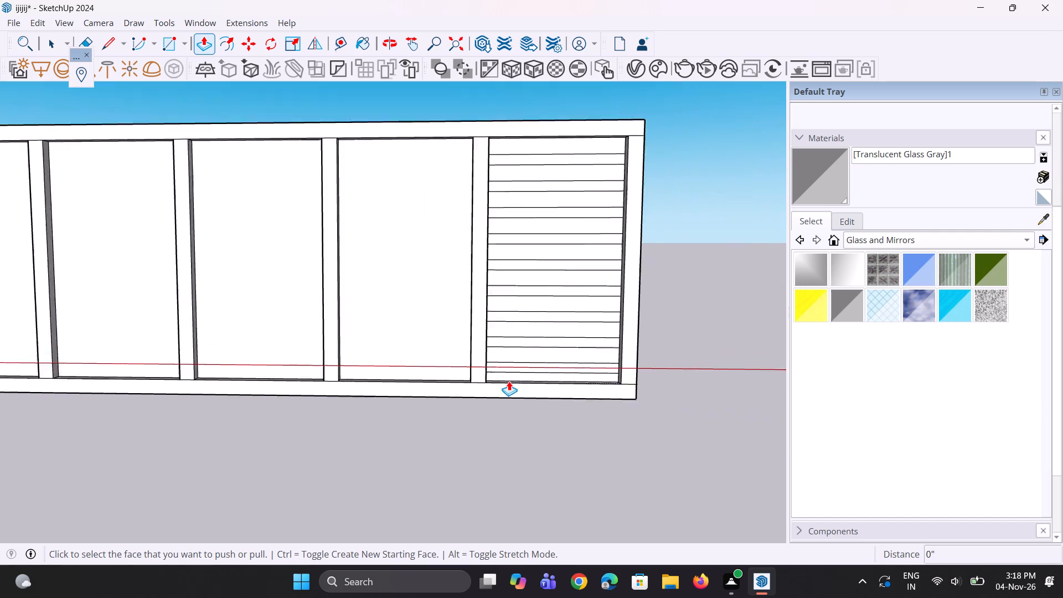
middle_drag(566, 161, 555, 233)
scroll(543, 222, up, 12)
double_click(533, 226)
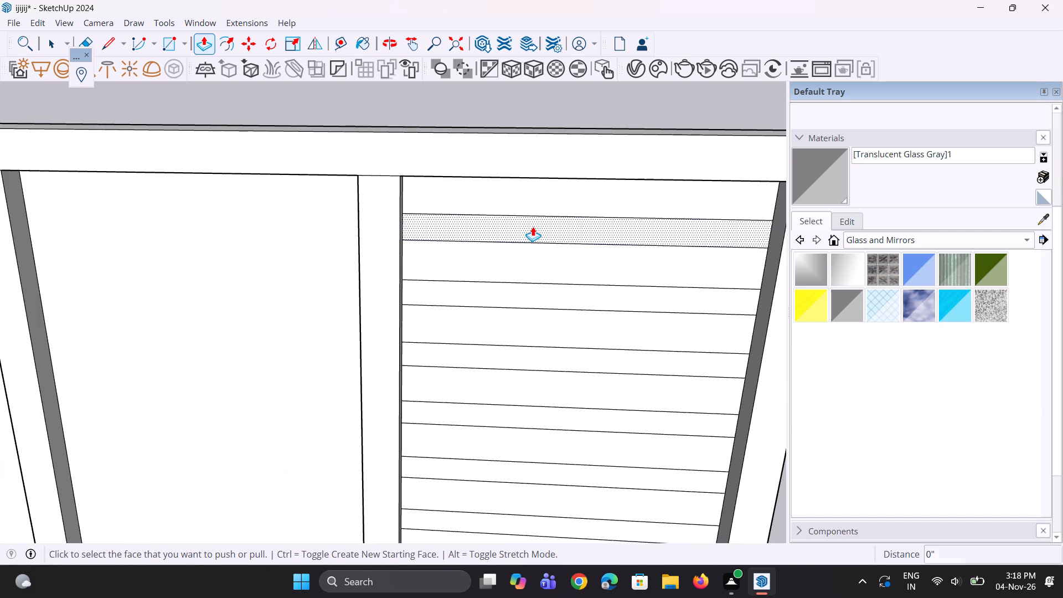
double_click(531, 286)
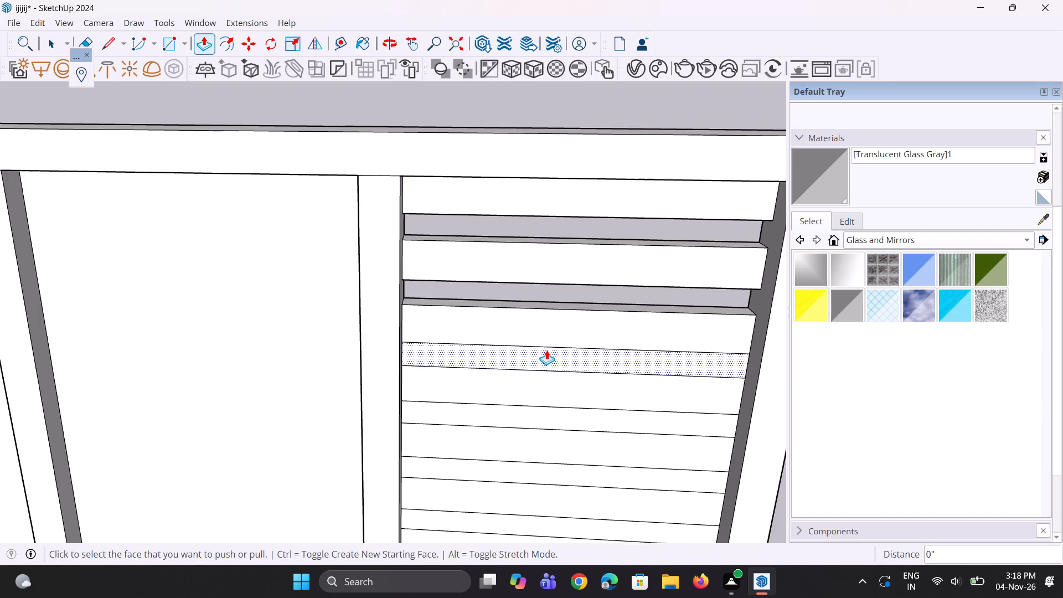
double_click(546, 350)
double_click(543, 411)
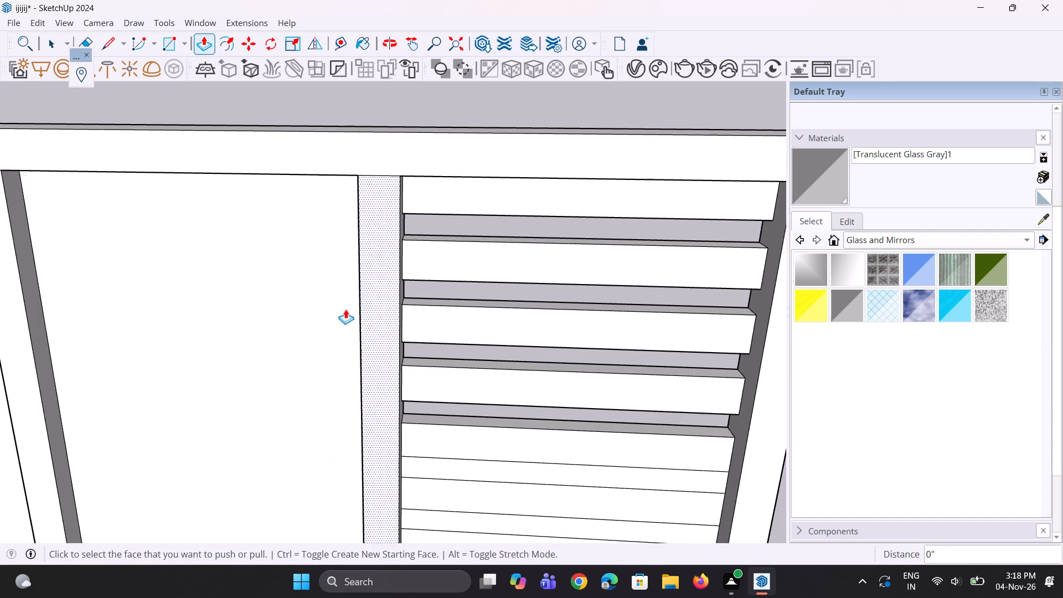
scroll(334, 303, down, 4)
middle_drag(412, 388, 411, 359)
double_click(415, 426)
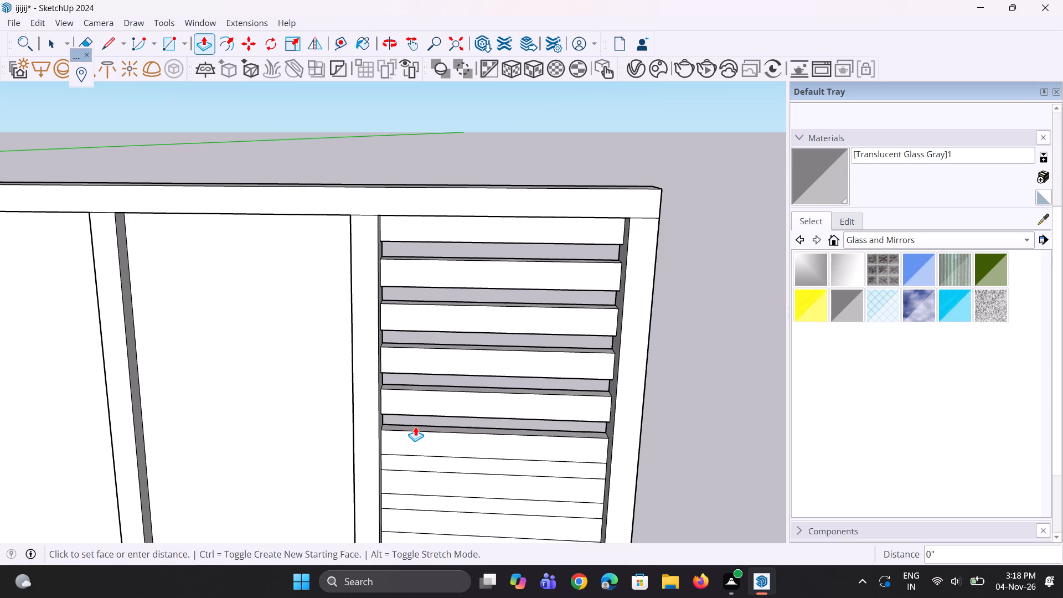
Push the four remaining narrow strips in the lower part of the end bay through the panel.
scroll(427, 297, down, 9)
scroll(448, 352, up, 8)
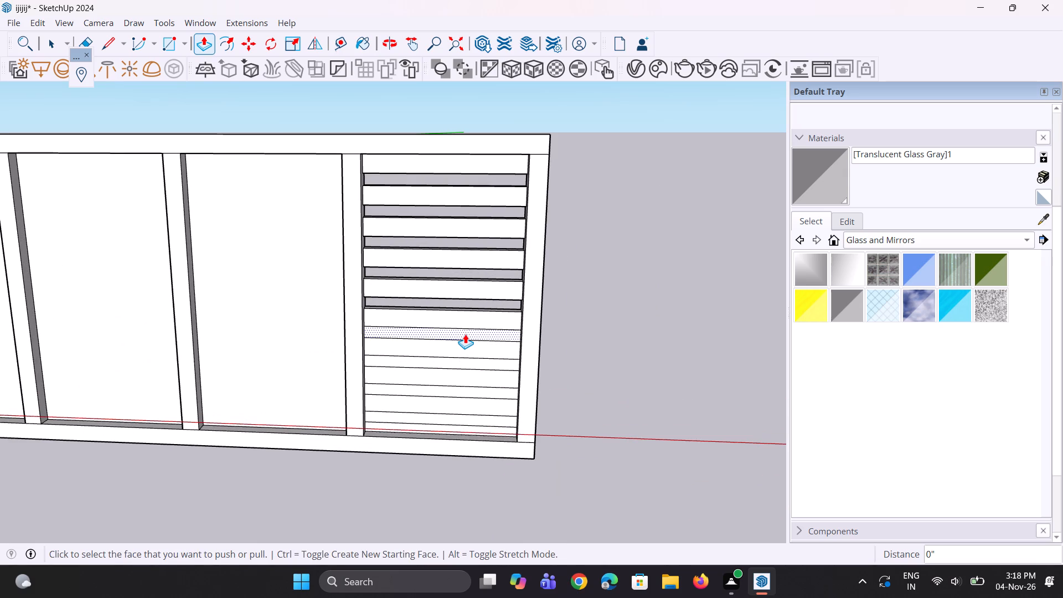
click(465, 334)
click(465, 334)
double_click(460, 363)
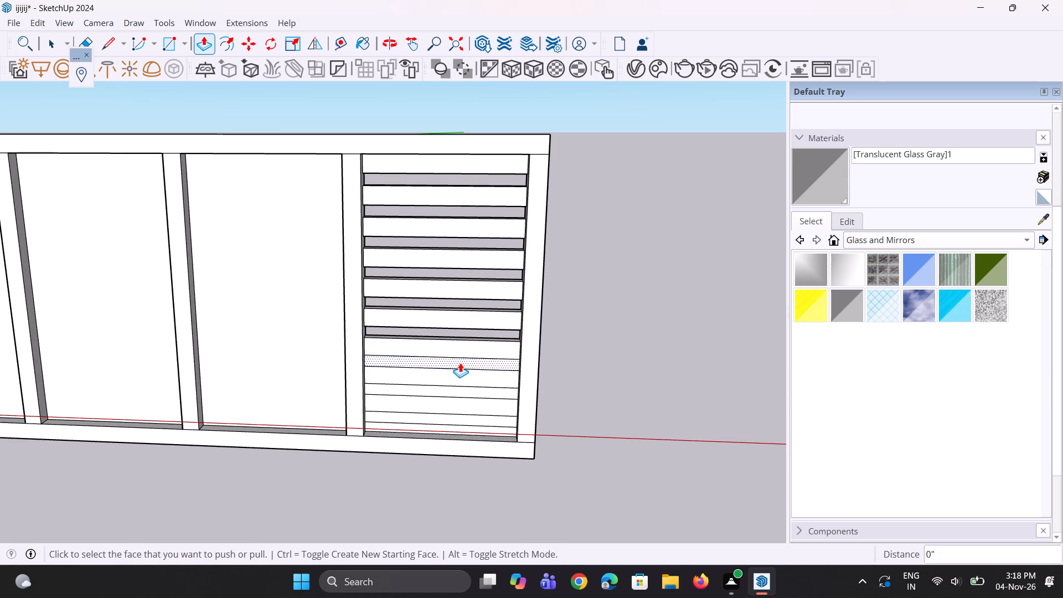
scroll(450, 396, up, 2)
double_click(456, 389)
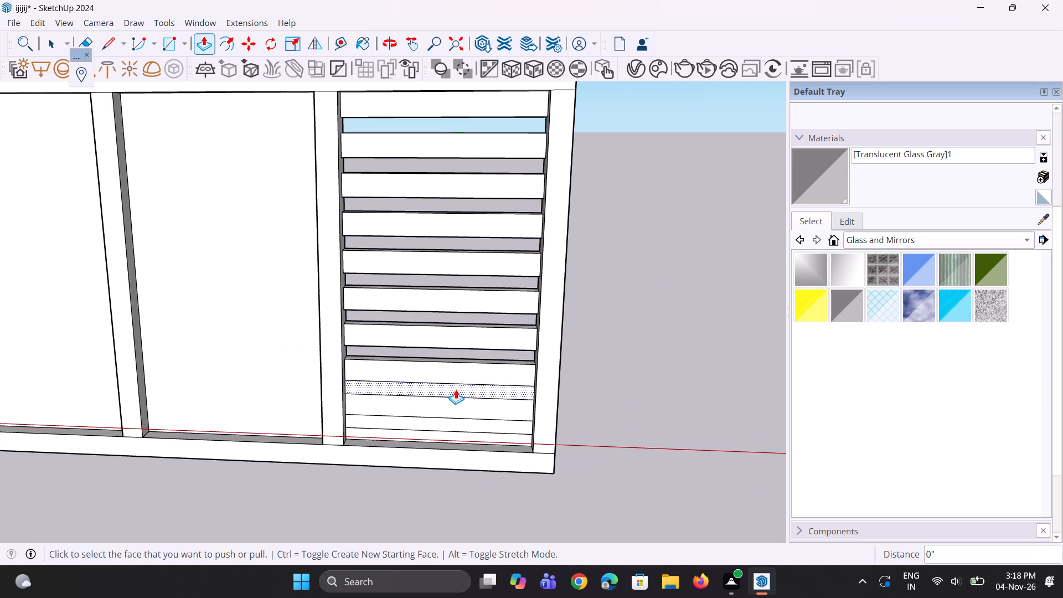
scroll(448, 417, up, 2)
double_click(447, 424)
Examine the whole gate panel with its two slatted end bays and four plain middle bays.
scroll(447, 440, down, 3)
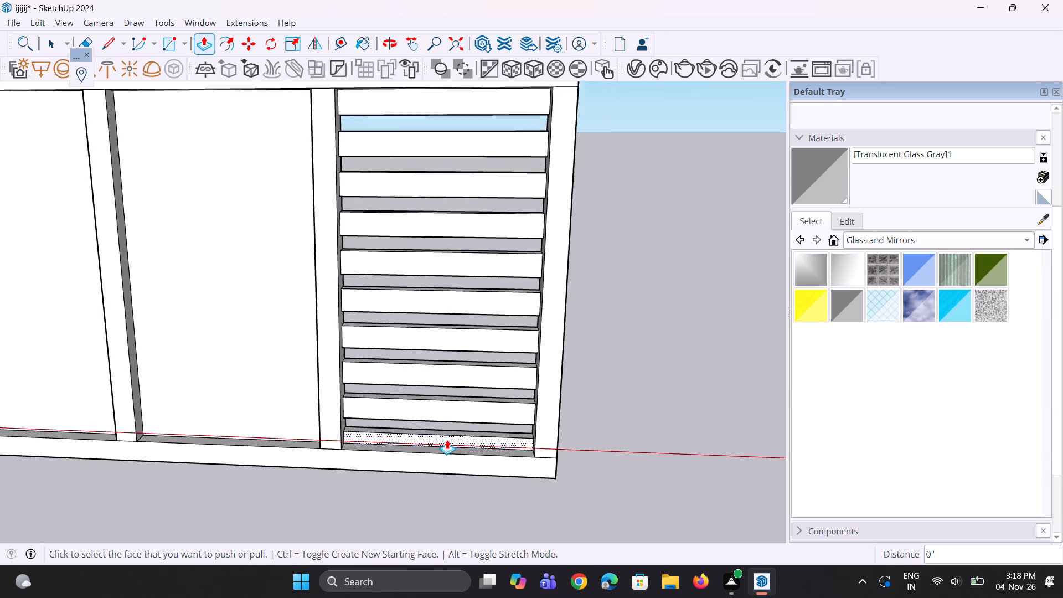
scroll(447, 440, down, 1)
scroll(447, 440, up, 1)
middle_drag(447, 438, 437, 382)
scroll(437, 382, down, 10)
middle_drag(434, 385, 437, 386)
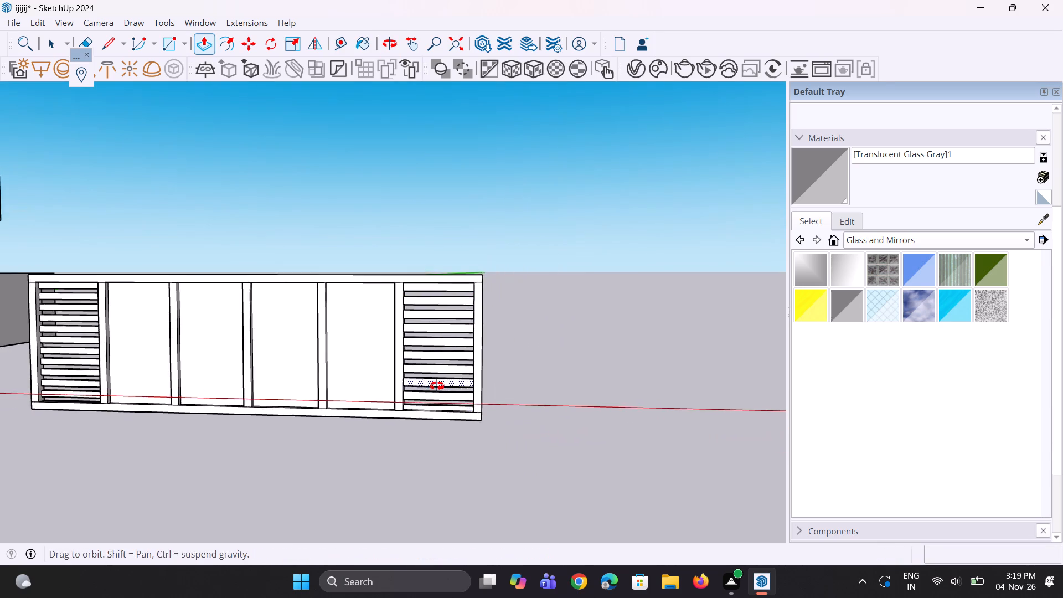
middle_drag(437, 386, 631, 318)
scroll(603, 326, down, 5)
middle_drag(569, 326, 400, 380)
scroll(409, 376, up, 1)
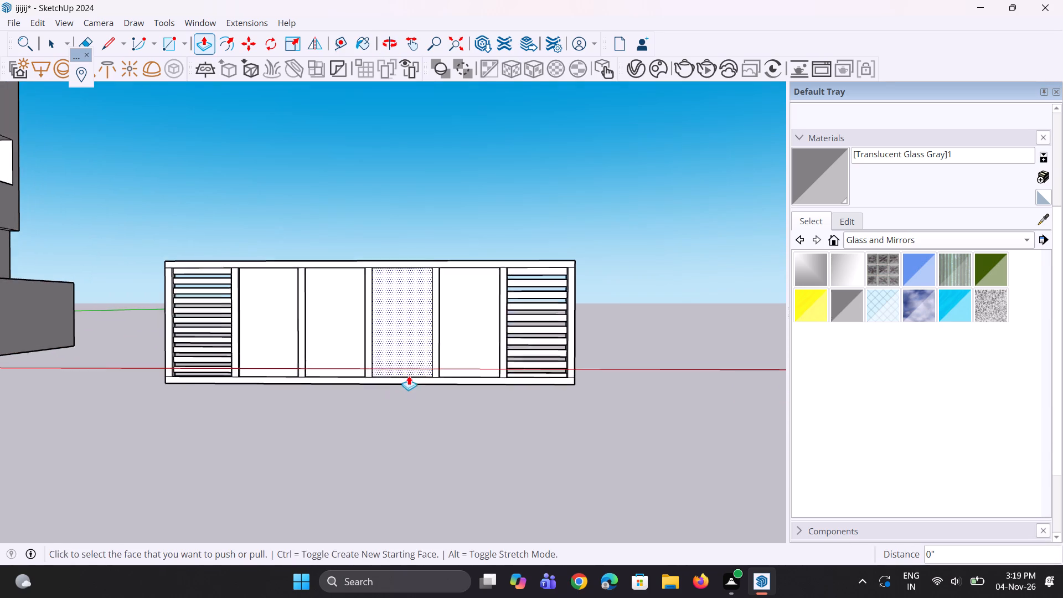
scroll(409, 375, up, 2)
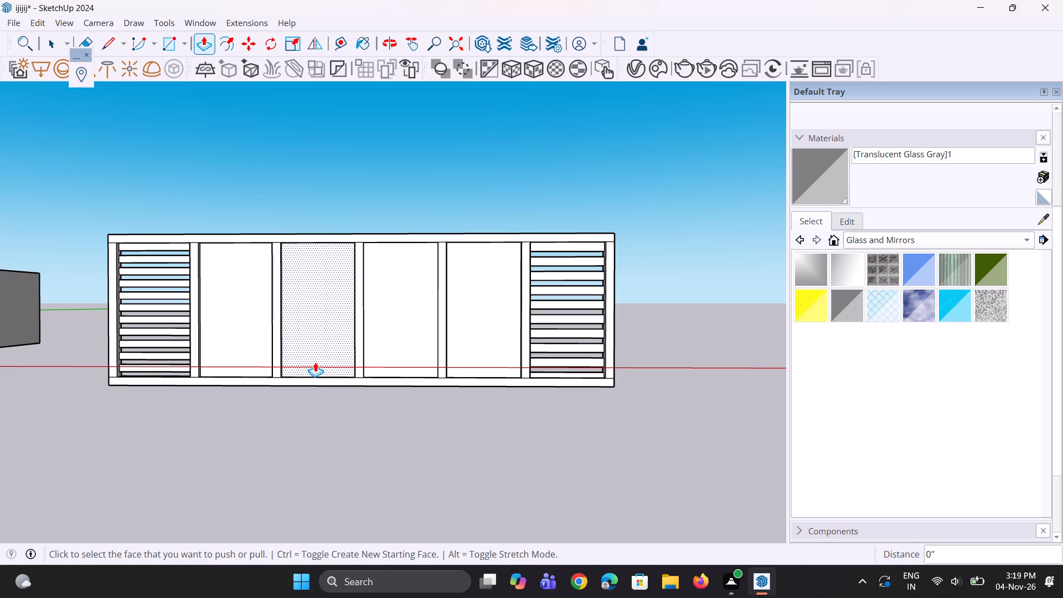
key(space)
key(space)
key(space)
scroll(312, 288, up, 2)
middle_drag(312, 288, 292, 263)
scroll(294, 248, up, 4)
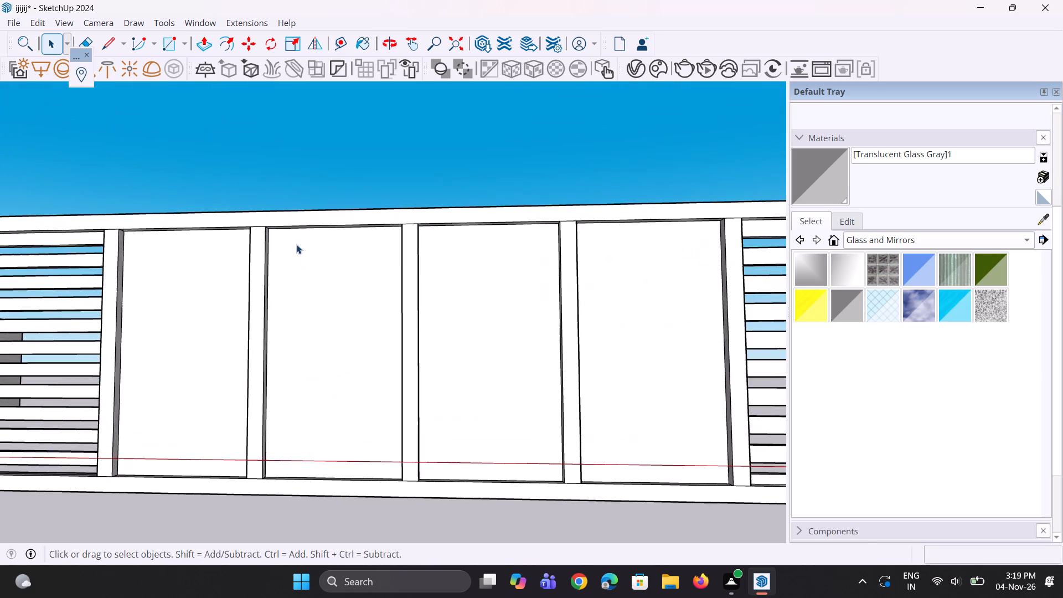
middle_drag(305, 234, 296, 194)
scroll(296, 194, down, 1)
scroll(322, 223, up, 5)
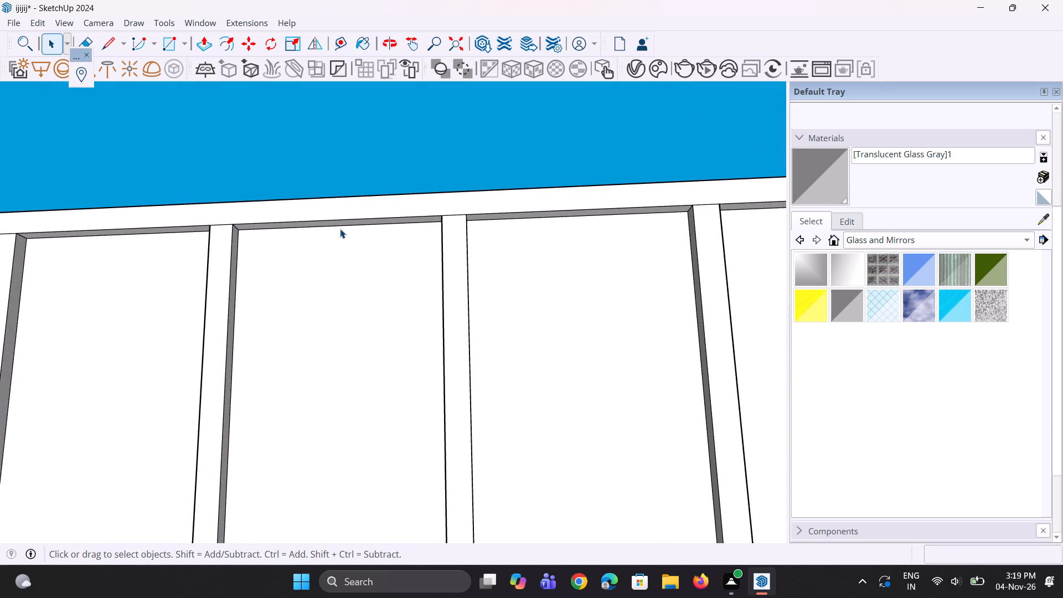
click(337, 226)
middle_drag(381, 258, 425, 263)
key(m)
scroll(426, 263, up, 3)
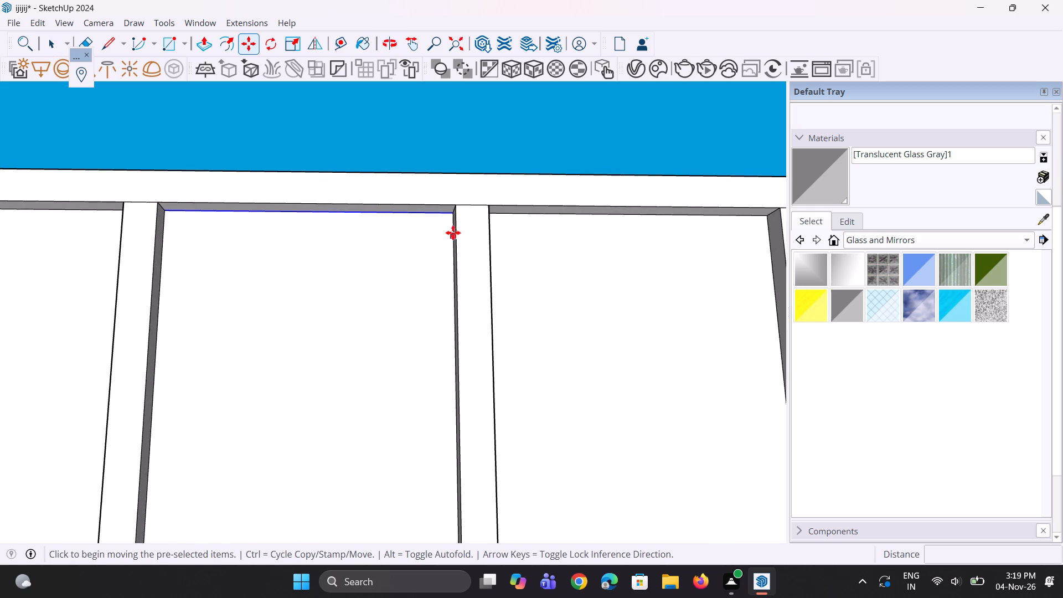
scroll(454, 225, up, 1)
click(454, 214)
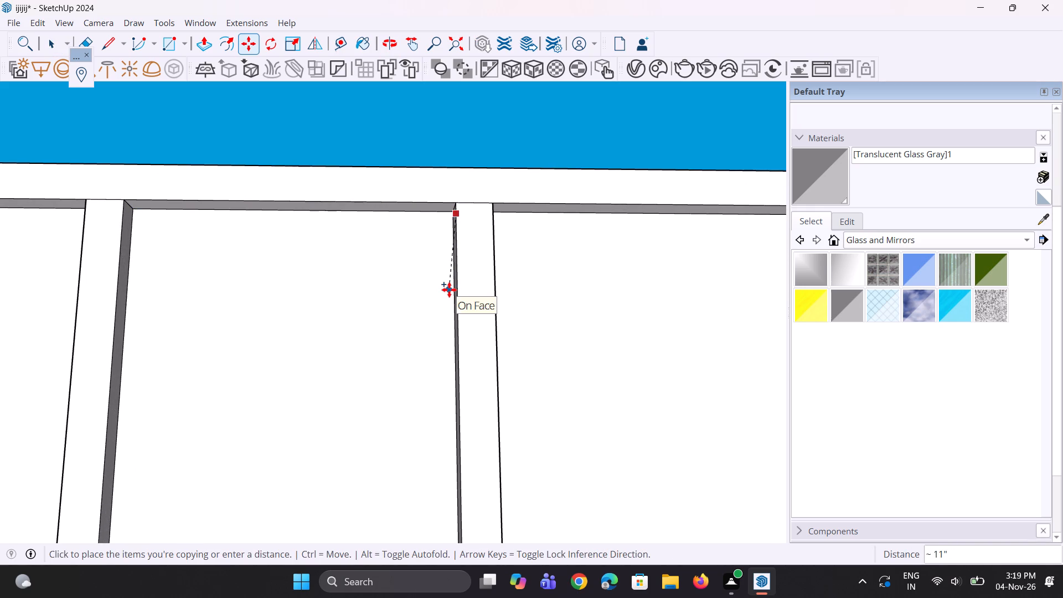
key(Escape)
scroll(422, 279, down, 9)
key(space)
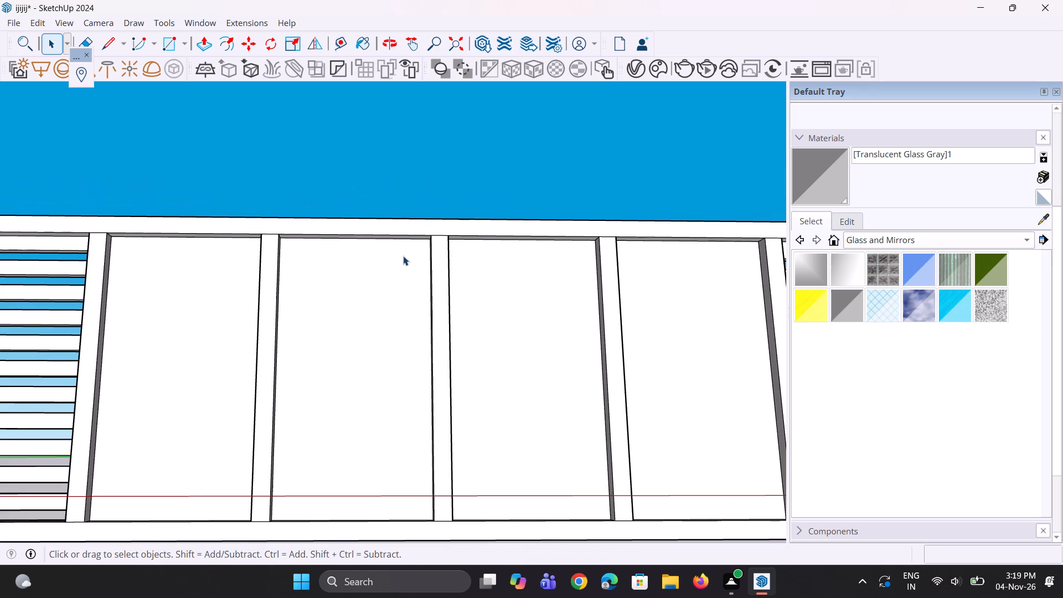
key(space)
Copy the top inner edges of the gate's two central bays downward together by about 2'.
scroll(403, 256, down, 4)
scroll(427, 272, up, 1)
middle_drag(427, 272, 416, 250)
scroll(411, 247, up, 3)
click(407, 244)
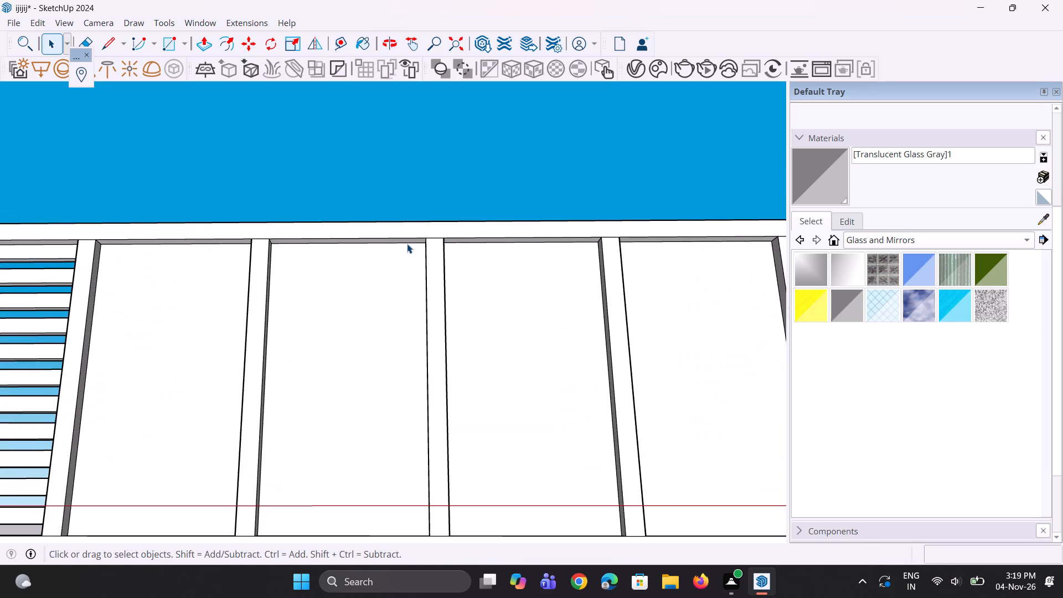
ctrl+click(452, 243)
scroll(399, 241, down, 4)
scroll(467, 241, up, 1)
middle_drag(484, 241, 523, 256)
scroll(530, 253, up, 3)
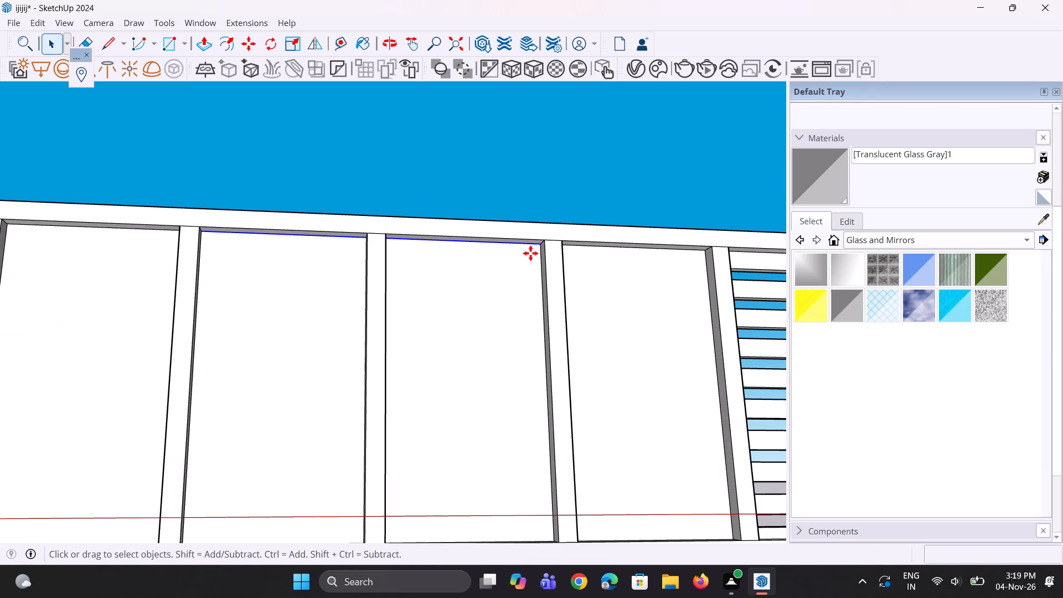
key(m)
scroll(553, 259, up, 6)
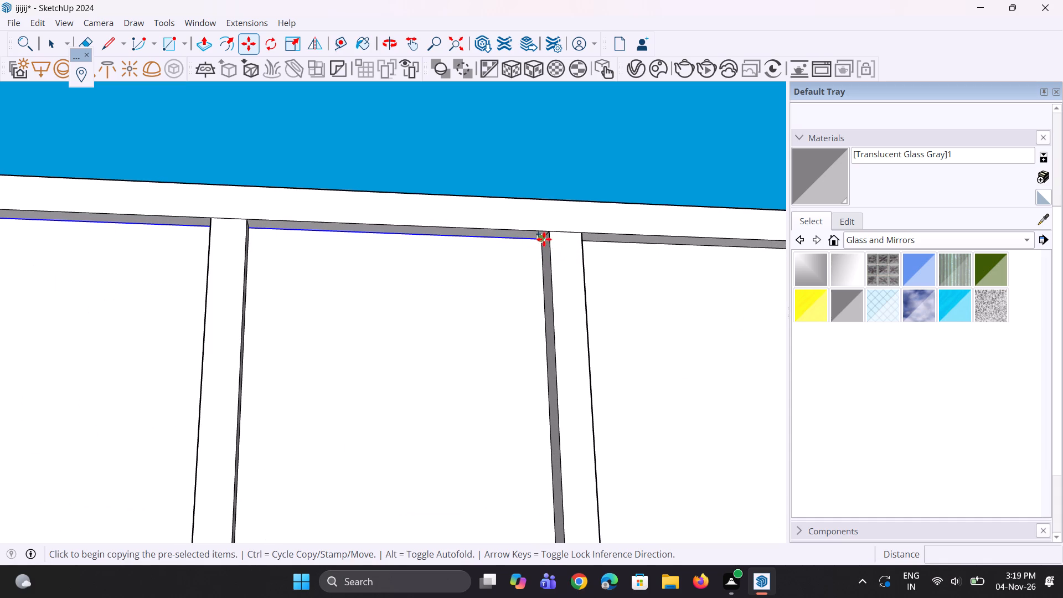
click(543, 239)
scroll(544, 297, down, 4)
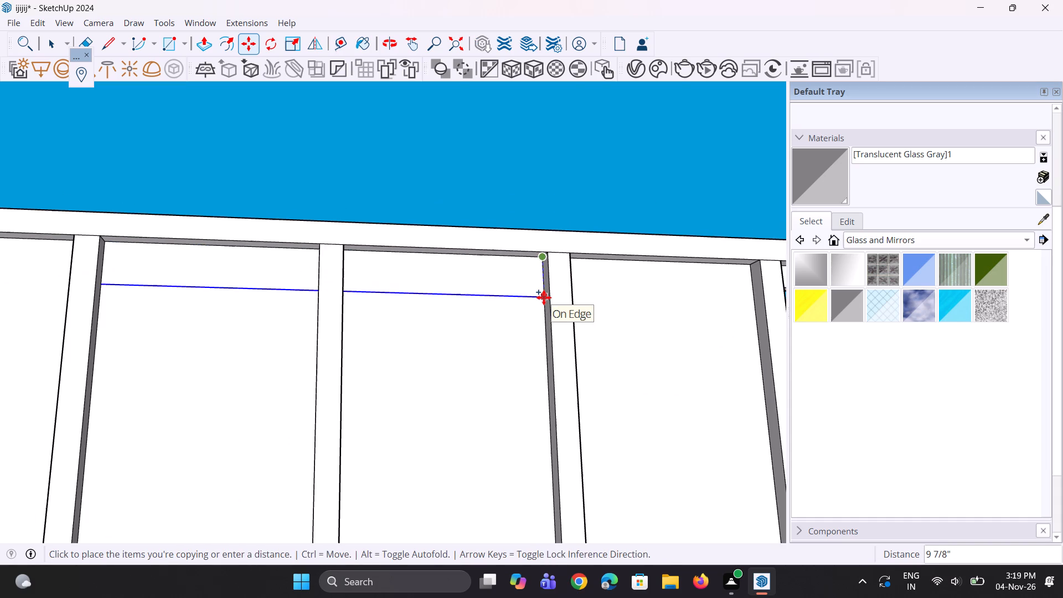
click(544, 350)
scroll(513, 308, down, 5)
Copy the two new horizontal lines 3" downward to outline a rail strip across both central bays.
key(m)
scroll(525, 338, up, 5)
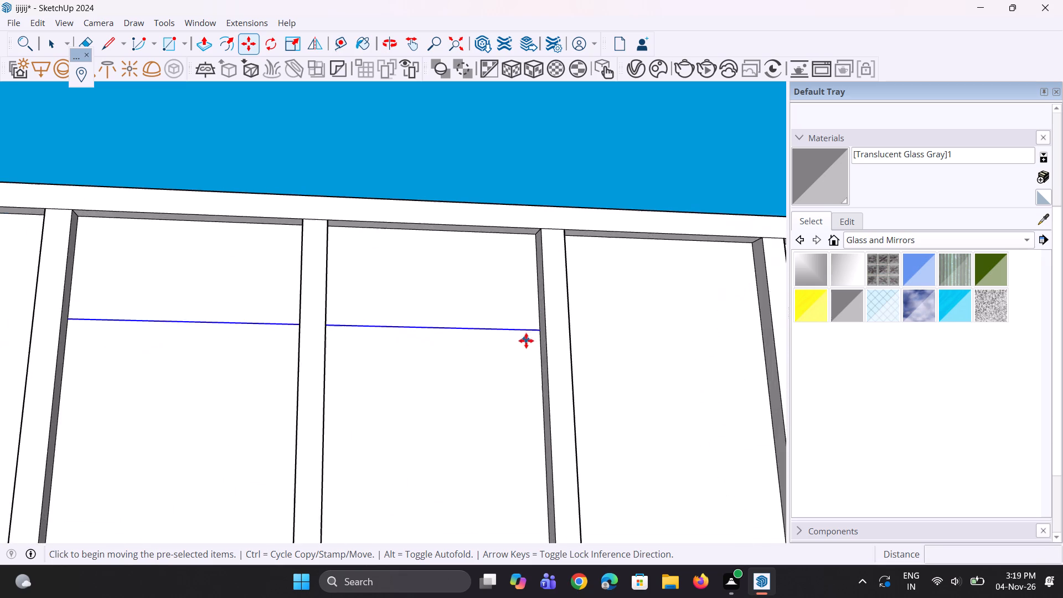
ctrl+scroll(529, 344, up, 2)
scroll(531, 344, up, 2)
click(543, 323)
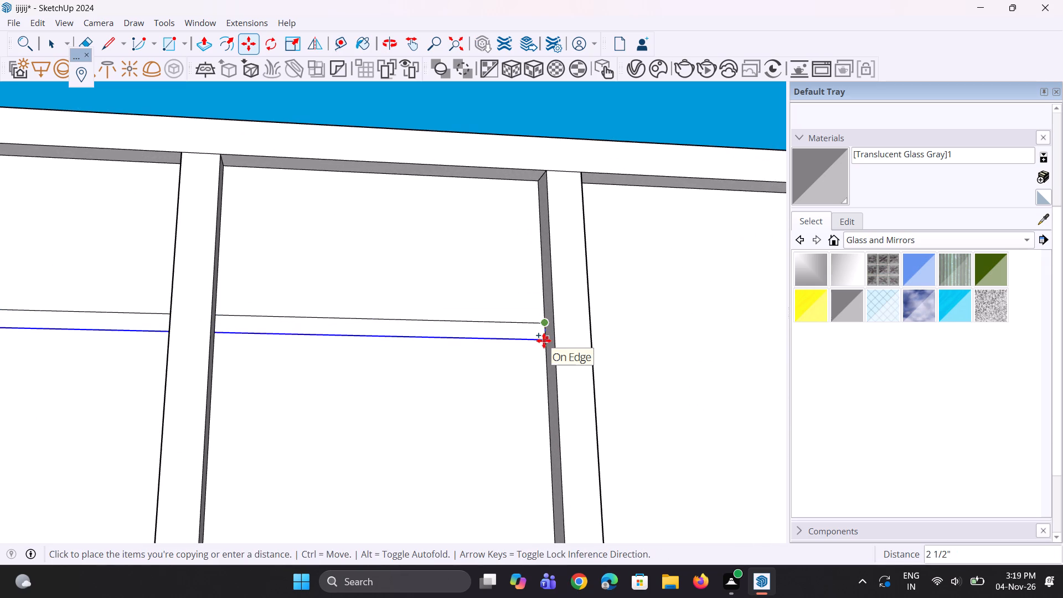
key(3)
key(shift+quotedbl)
key(Return)
scroll(469, 334, down, 11)
Copy both rail strips about 3' 5" downward to form a second rail in the two central bays.
key(space)
key(space)
scroll(438, 331, up, 2)
click(436, 331)
scroll(371, 327, up, 3)
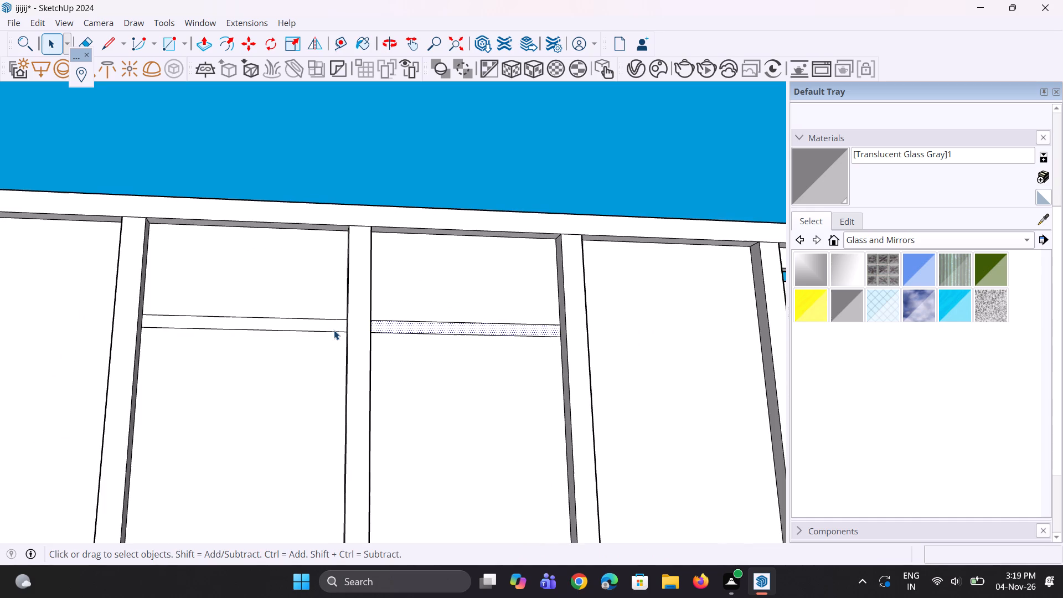
ctrl+click(332, 327)
scroll(473, 361, down, 4)
key(m)
scroll(497, 350, up, 3)
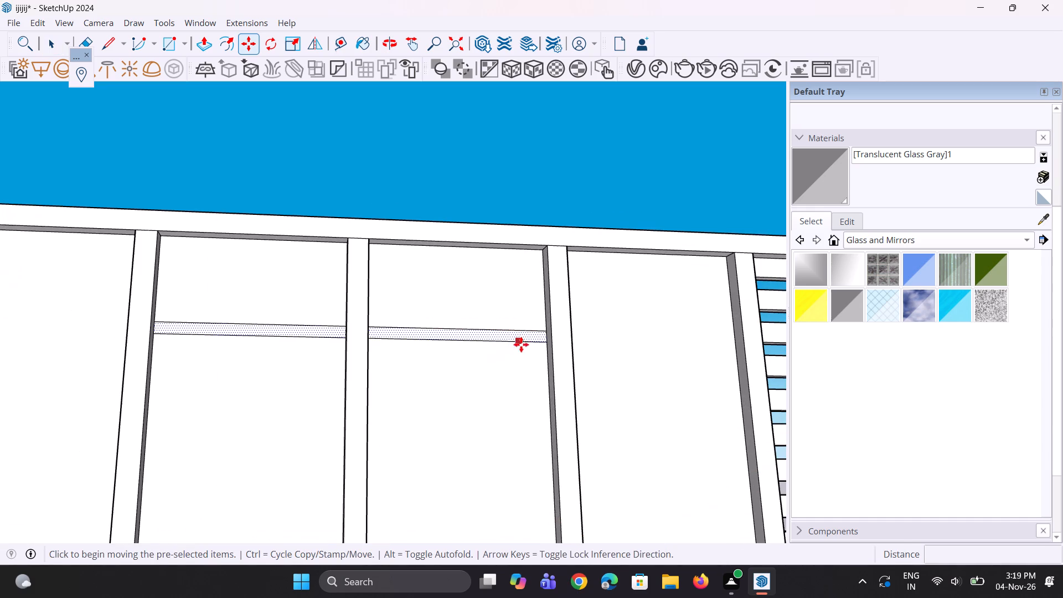
click(543, 334)
scroll(528, 380, down, 7)
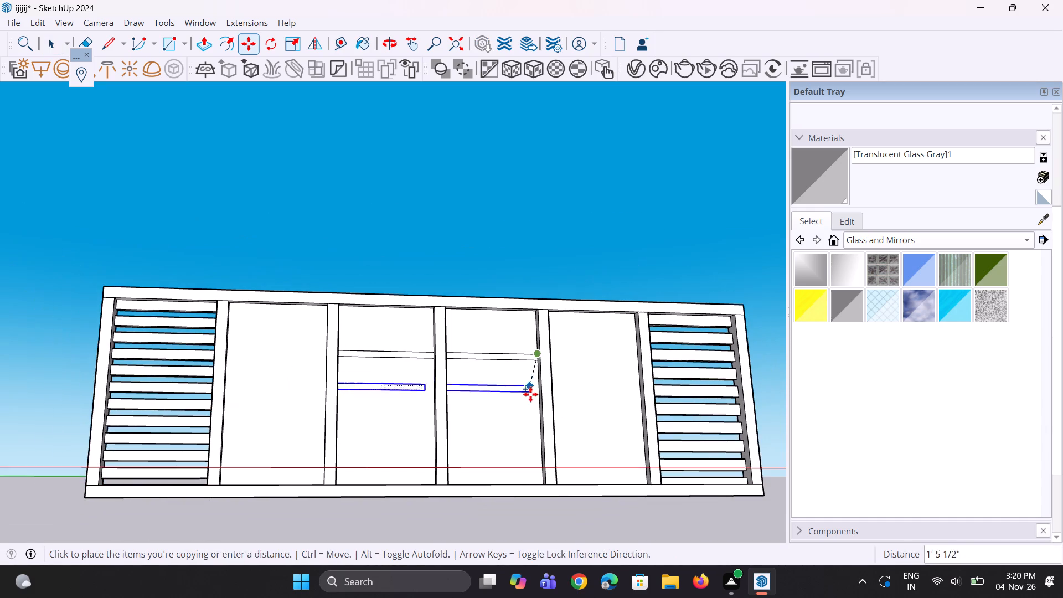
click(537, 434)
key(space)
key(space)
click(518, 263)
Copy the full-height left inner edge of the left central bay about 8 7/16" inward across the bay.
middle_drag(502, 327, 360, 341)
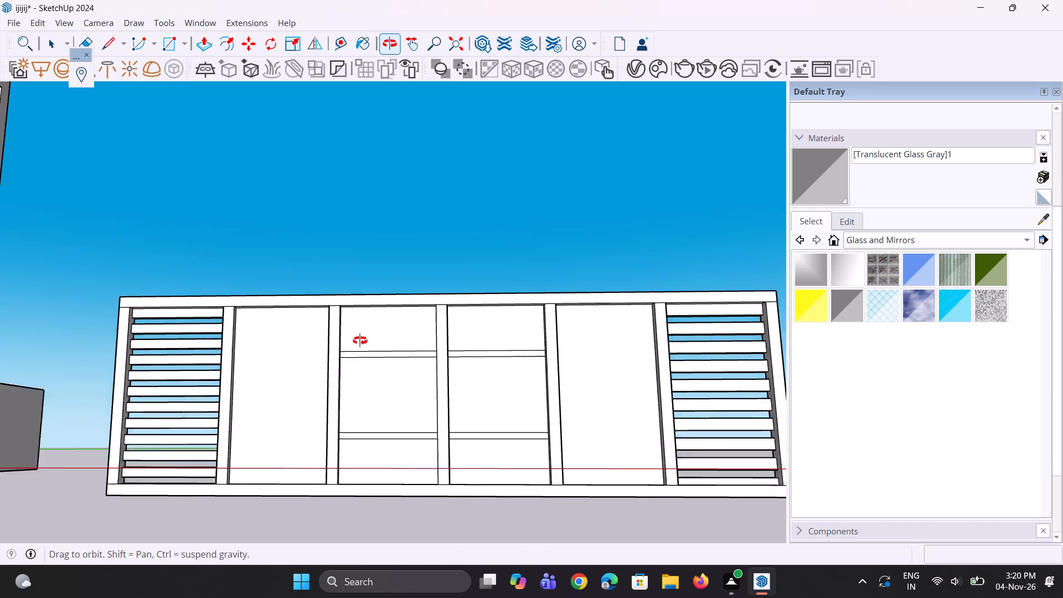
middle_drag(360, 341, 267, 332)
scroll(365, 419, up, 6)
click(358, 414)
scroll(342, 334, up, 2)
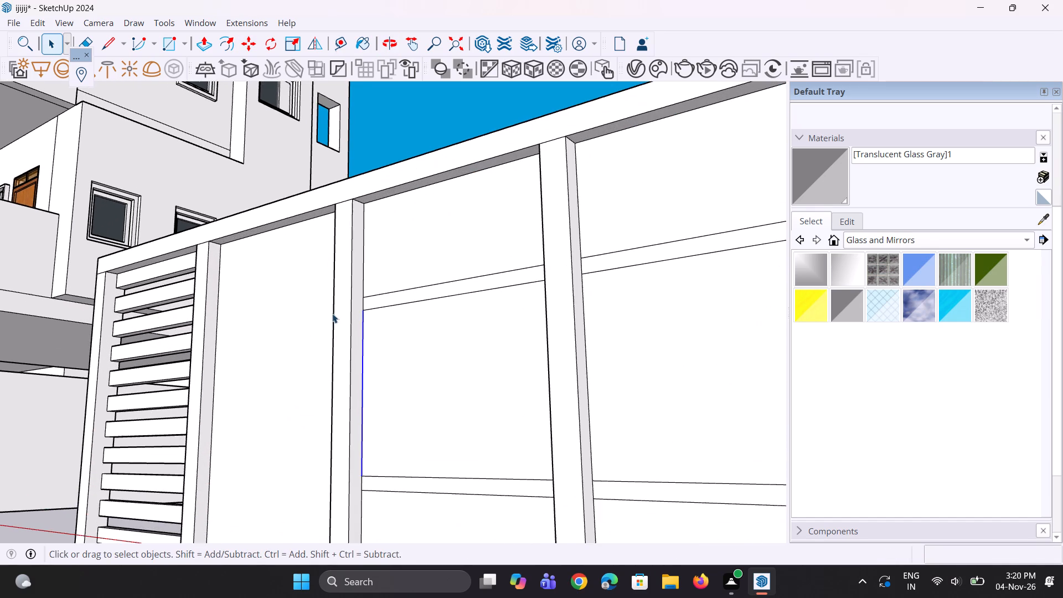
ctrl+scroll(348, 289, up, 3)
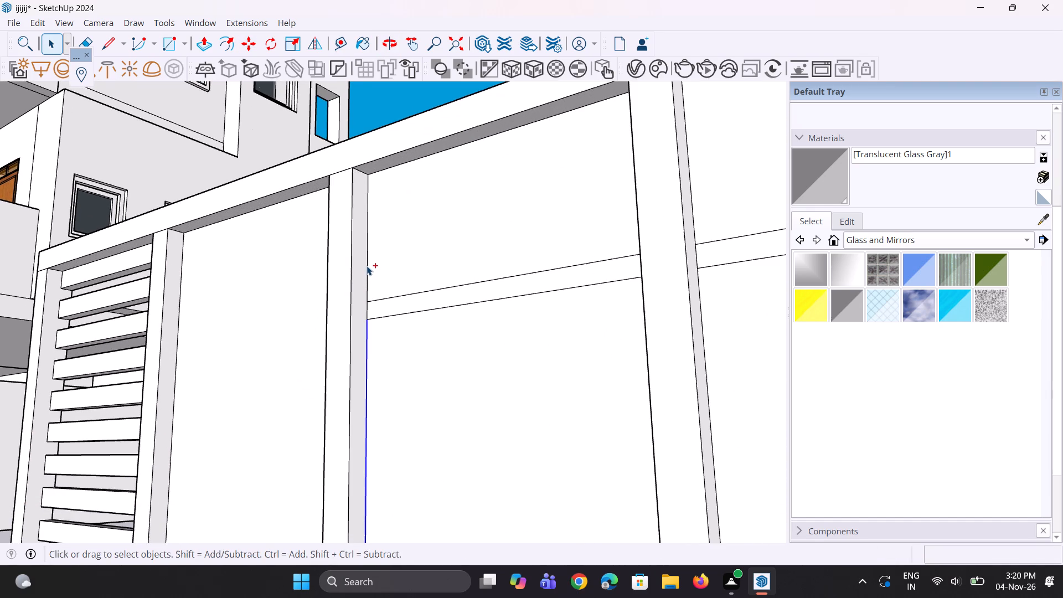
ctrl+click(368, 261)
ctrl+scroll(366, 302, up, 3)
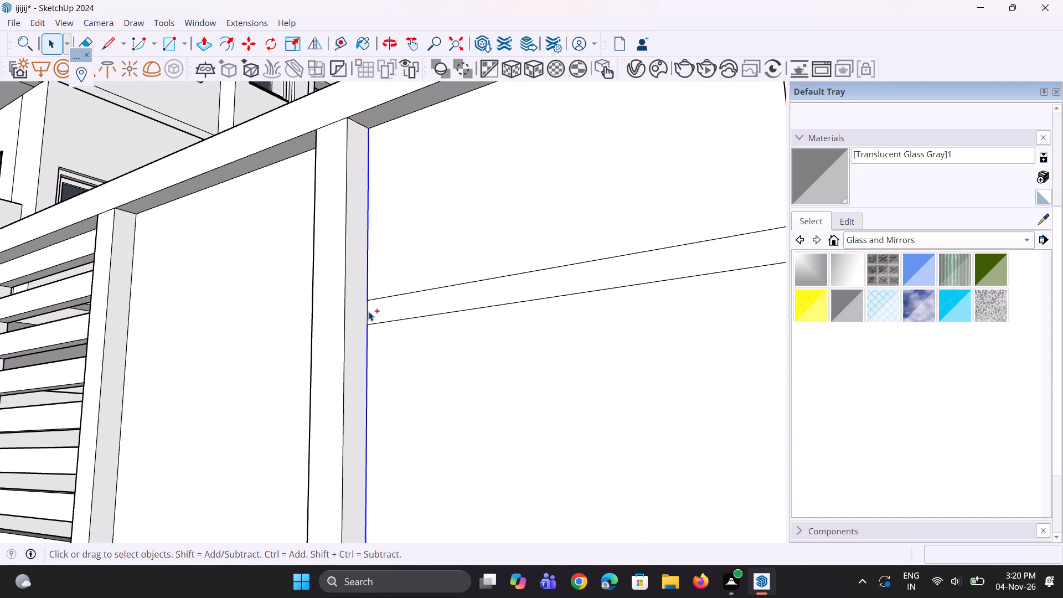
ctrl+click(368, 311)
ctrl+scroll(367, 300, down, 10)
ctrl+scroll(373, 421, up, 4)
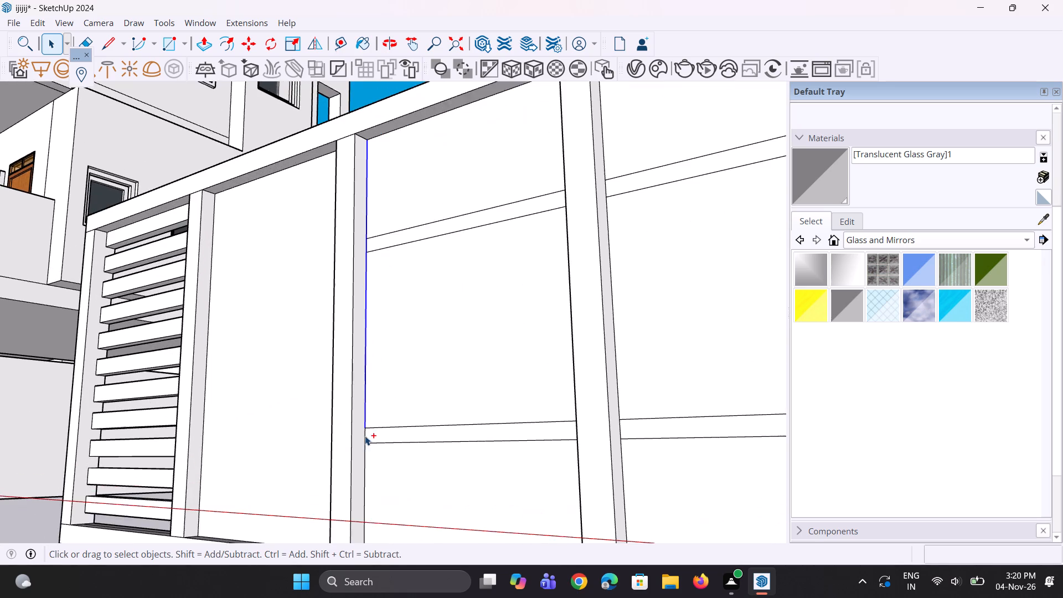
ctrl+scroll(371, 438, up, 3)
ctrl+click(363, 431)
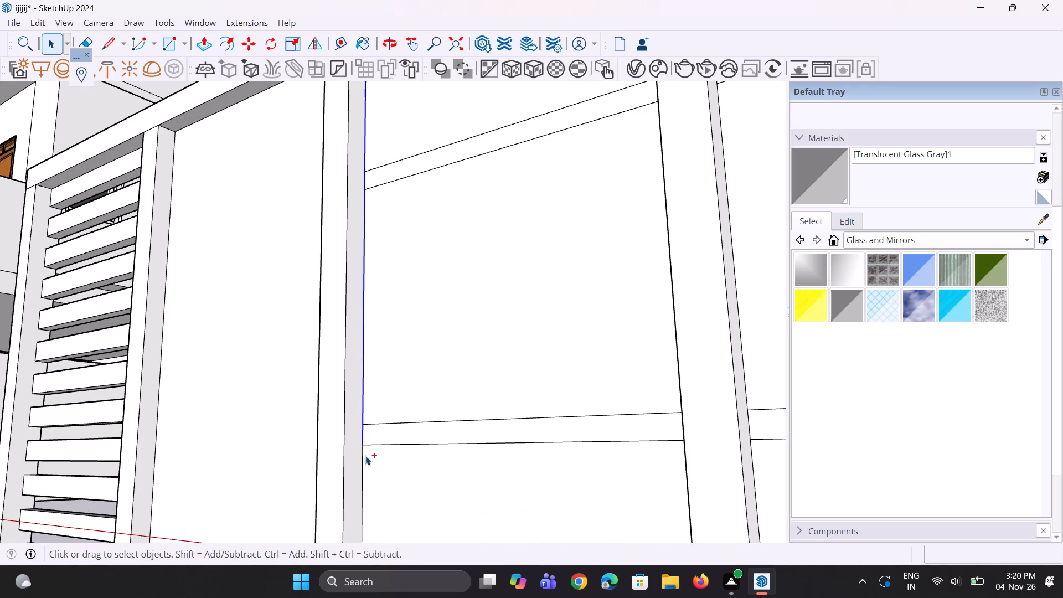
ctrl+click(363, 462)
ctrl+scroll(371, 437, down, 10)
scroll(372, 419, up, 1)
middle_drag(372, 419, 374, 425)
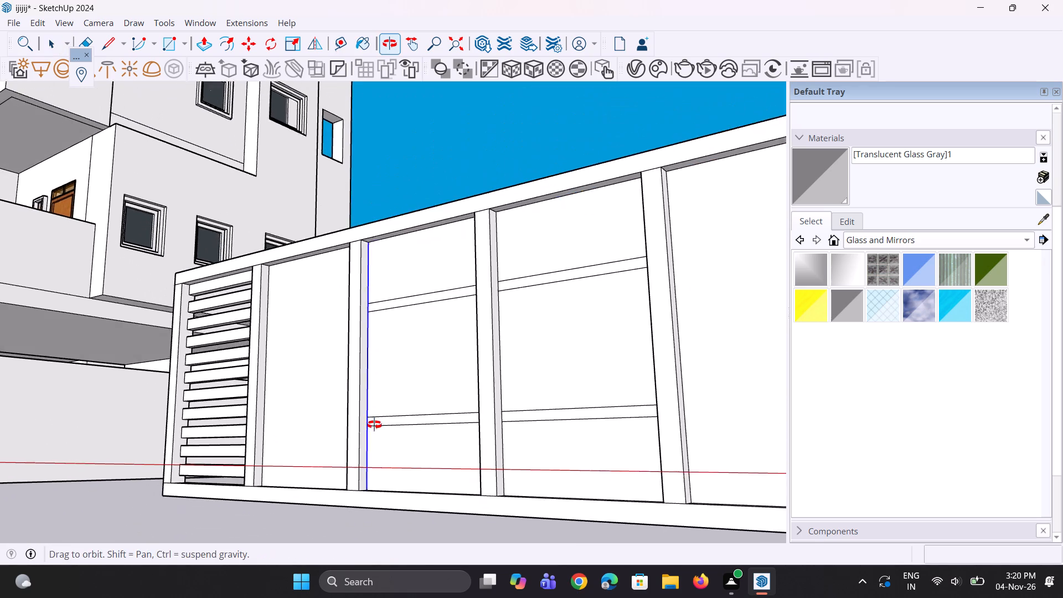
middle_drag(374, 425, 383, 458)
key(m)
scroll(383, 461, up, 7)
click(367, 510)
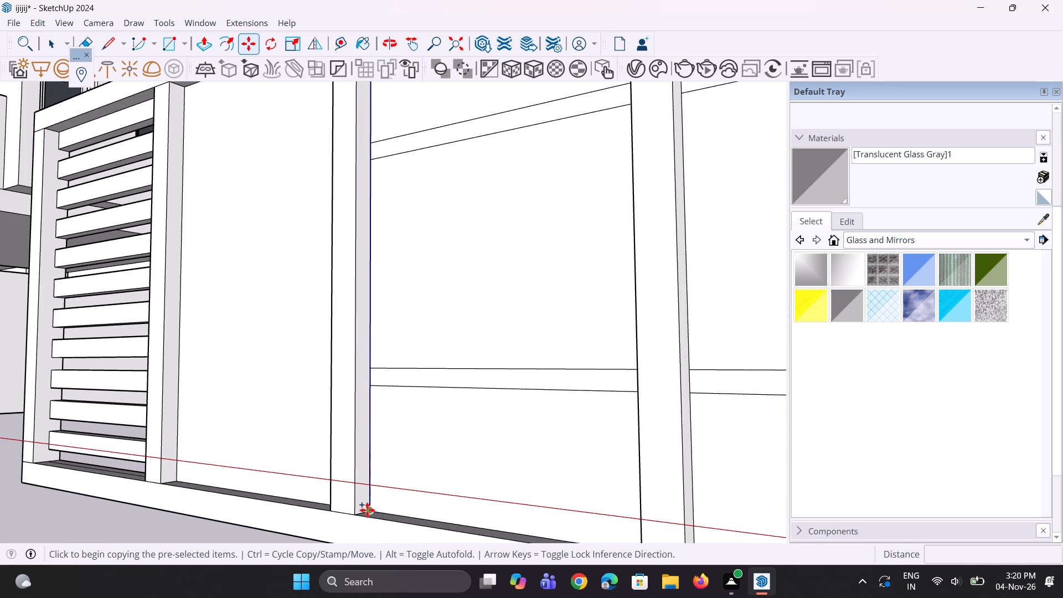
click(411, 512)
Copy the new vertical line 2" further inward to outline a narrow vertical bar in the left central bay.
key(m)
scroll(409, 520, up, 4)
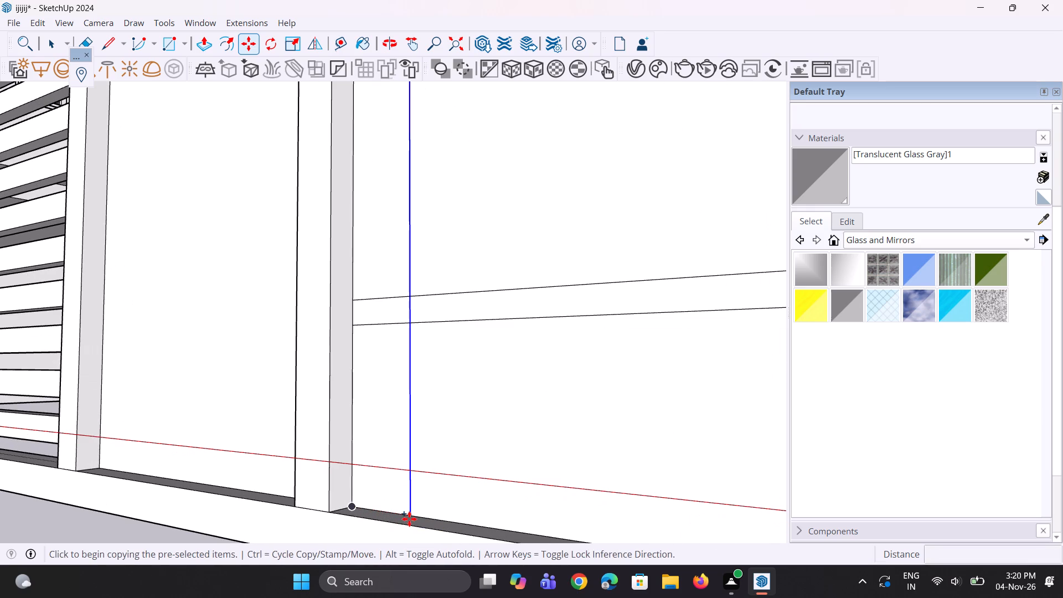
click(409, 519)
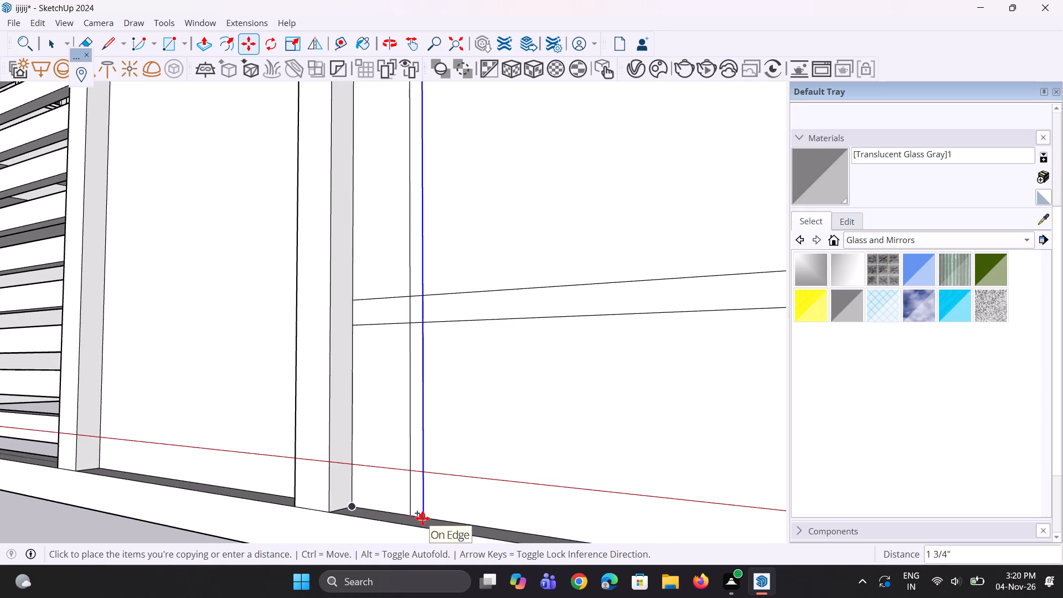
key(2)
key(shift+quotedbl)
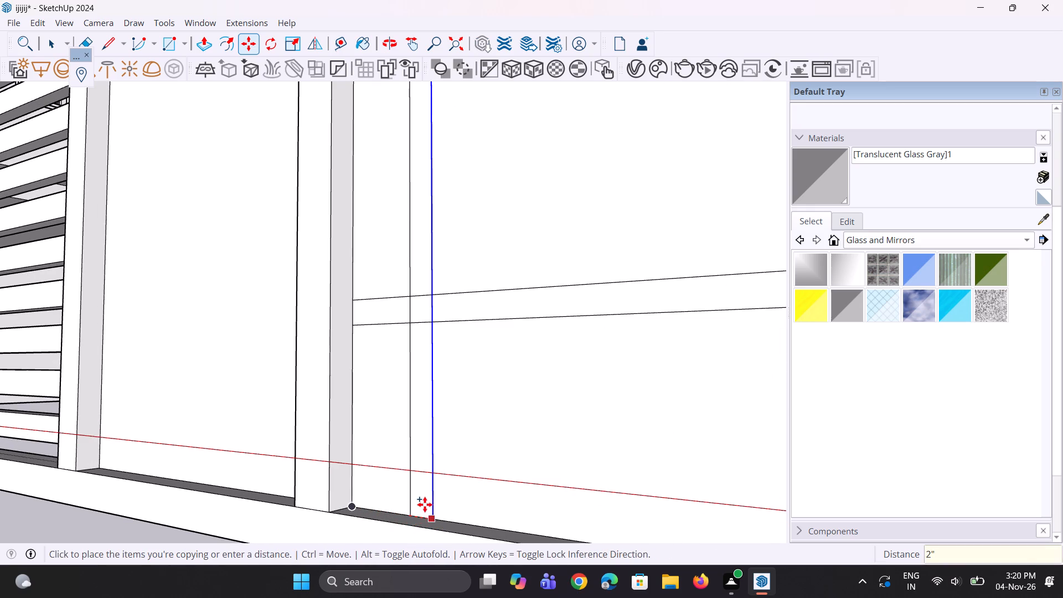
key(Return)
Copy the full-height vertical bar strip about 2' 6" across the left central bay to form a second bar near its opposite post.
scroll(410, 502, down, 18)
middle_drag(416, 485, 430, 484)
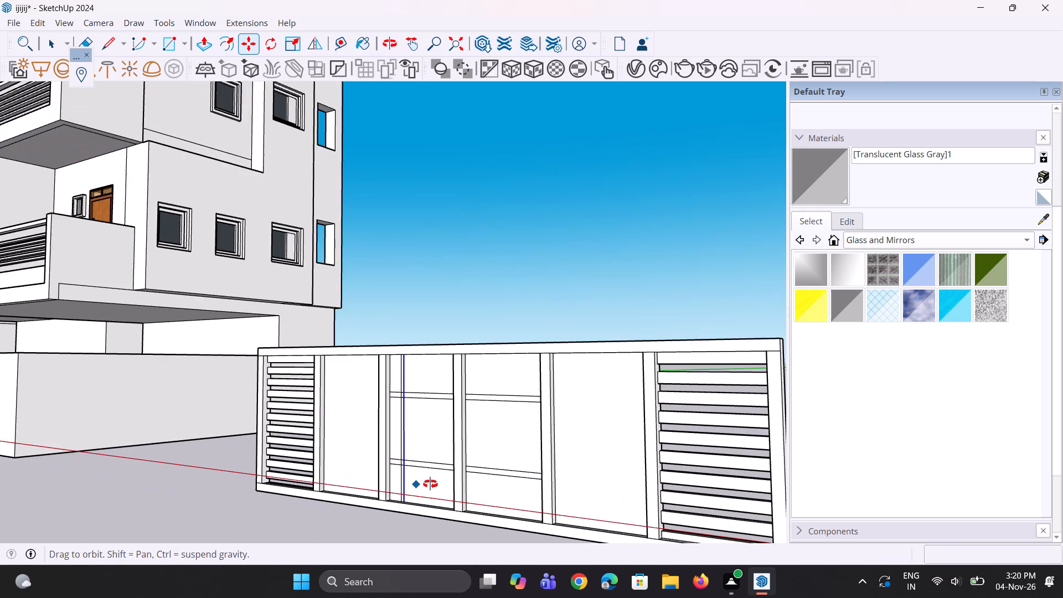
middle_drag(430, 484, 527, 452)
key(space)
scroll(306, 514, up, 12)
key(space)
key(space)
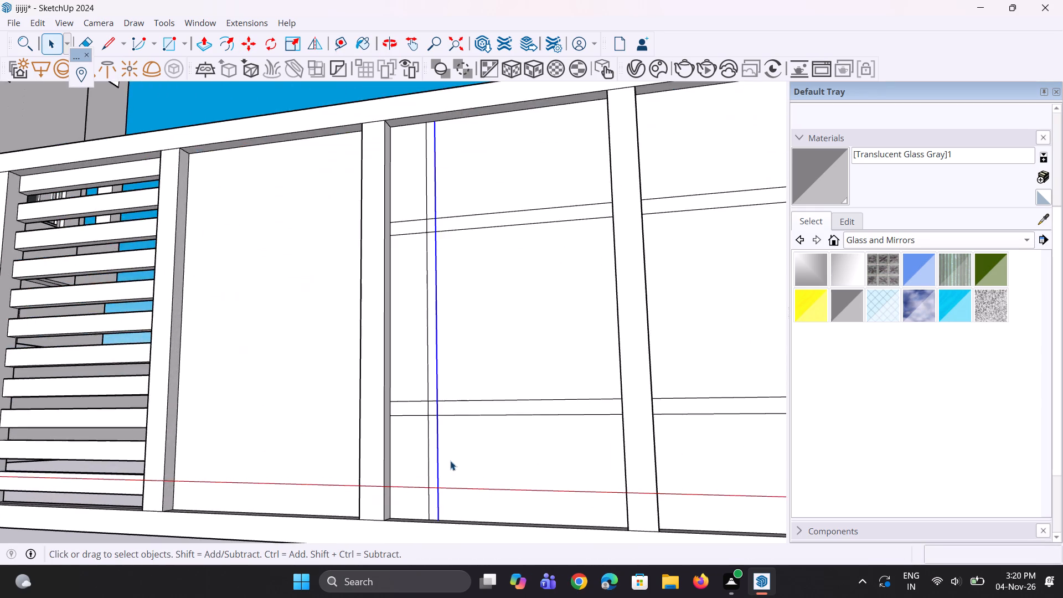
scroll(450, 461, up, 2)
click(431, 481)
scroll(435, 433, up, 3)
ctrl+click(425, 377)
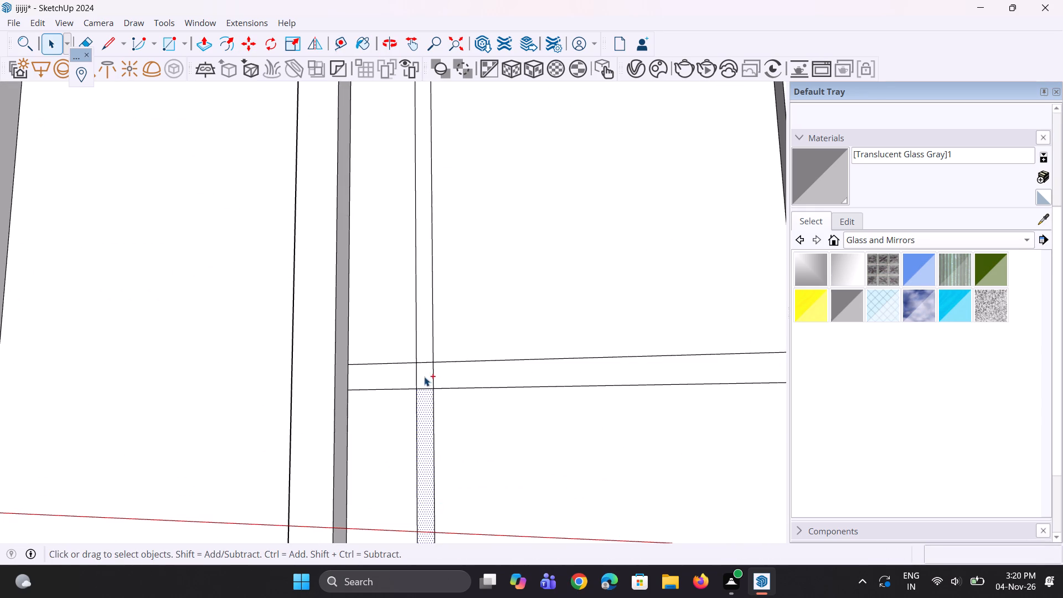
ctrl+click(422, 352)
scroll(417, 431, down, 11)
scroll(424, 211, up, 4)
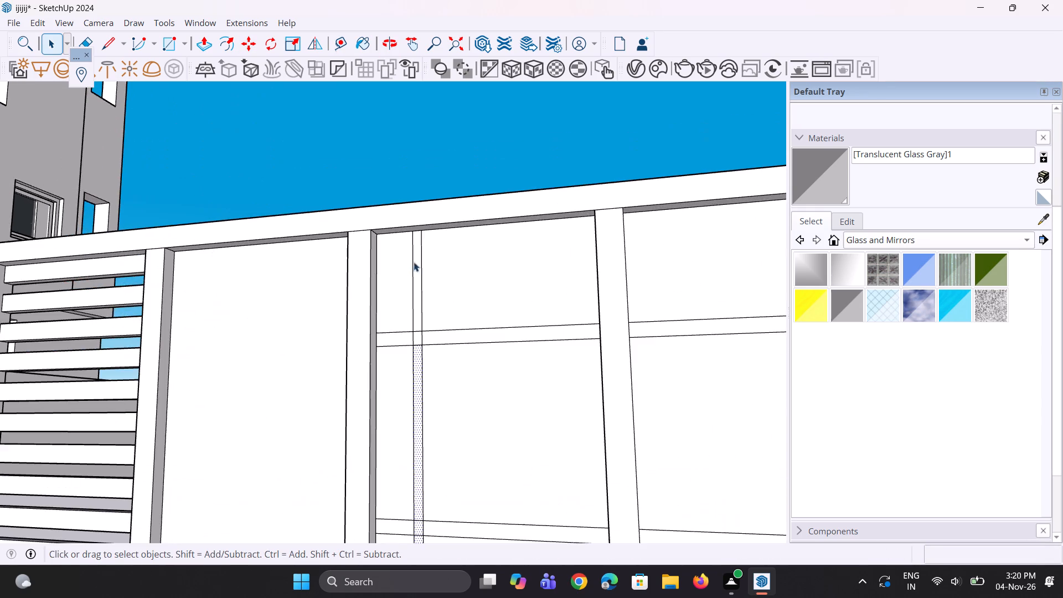
scroll(413, 301, up, 6)
ctrl+click(420, 308)
ctrl+click(417, 362)
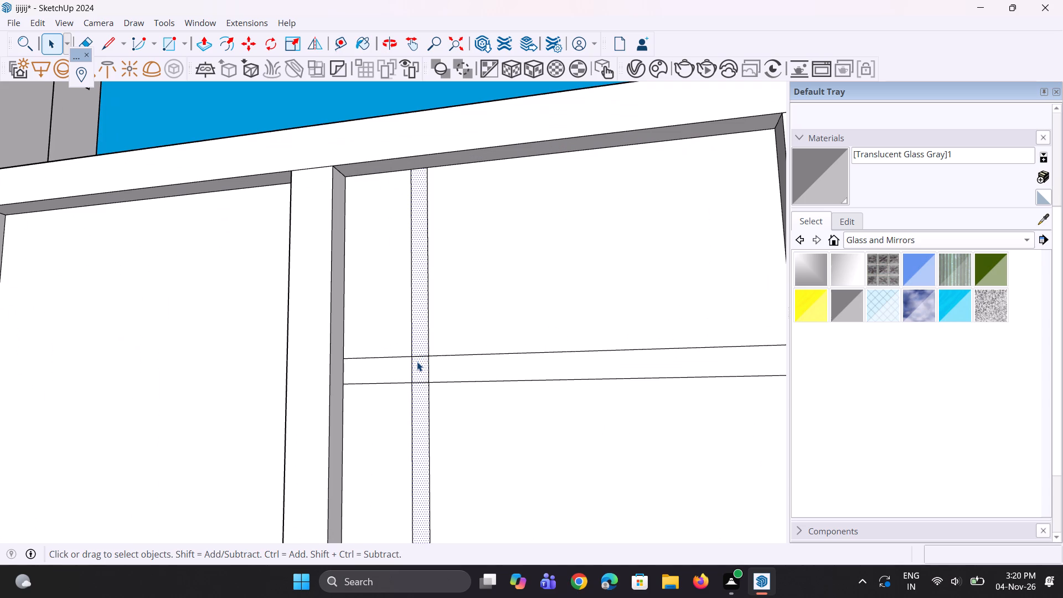
key(m)
scroll(416, 364, up, 2)
click(416, 364)
scroll(474, 365, down, 6)
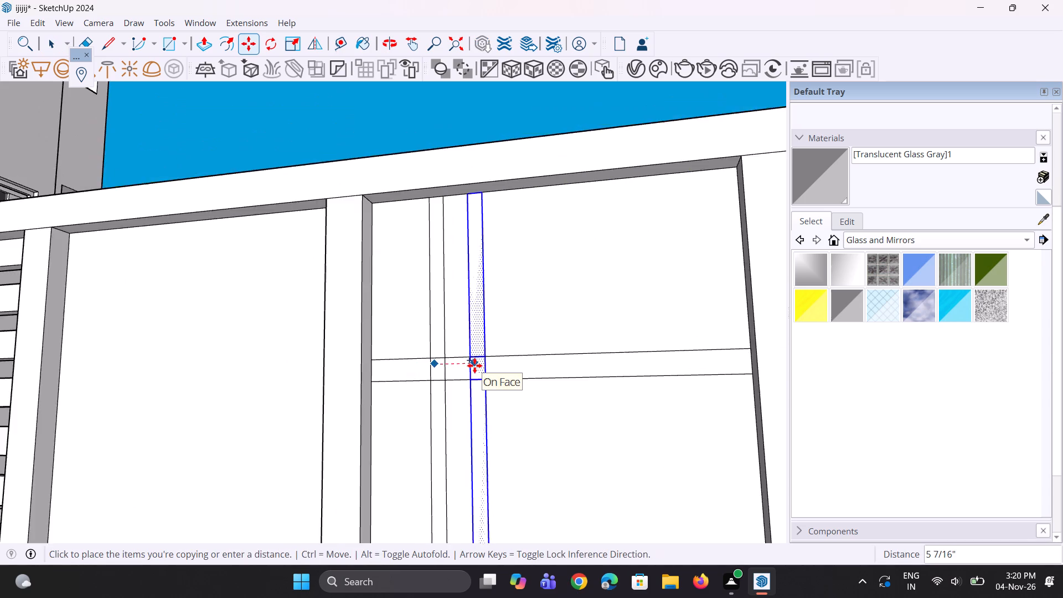
scroll(474, 365, down, 3)
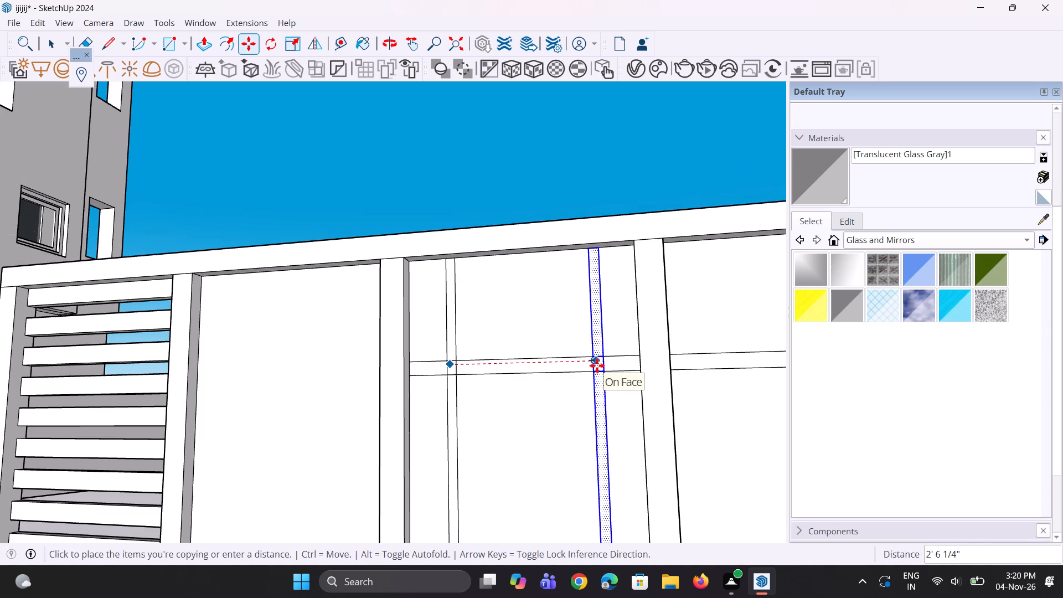
click(597, 365)
Move the second vertical bar strip about 2" back towards the middle of the left central bay.
scroll(425, 321, down, 12)
scroll(448, 374, up, 7)
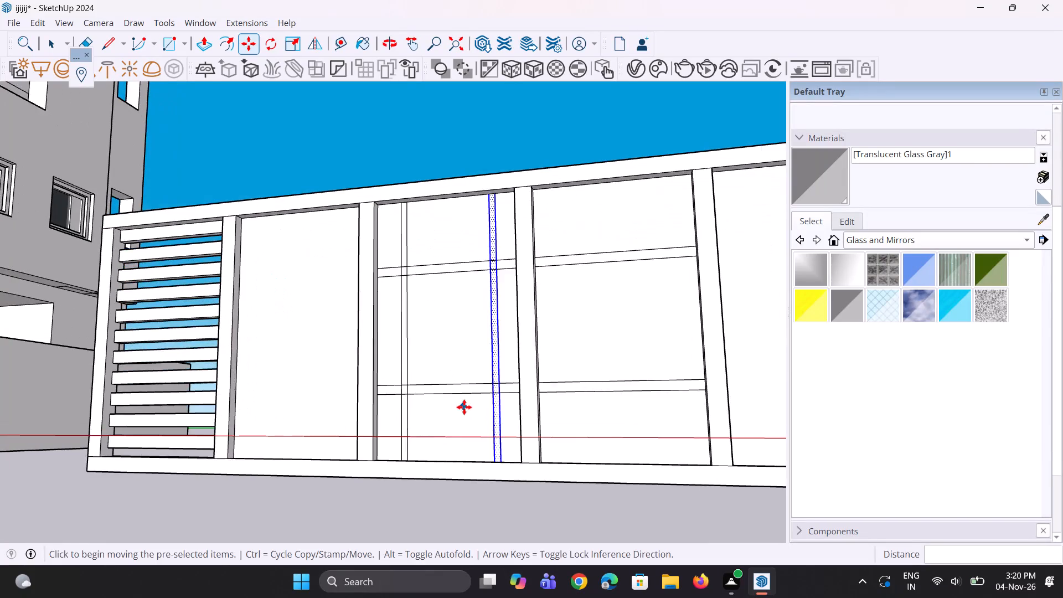
middle_drag(464, 407, 516, 405)
scroll(499, 404, up, 7)
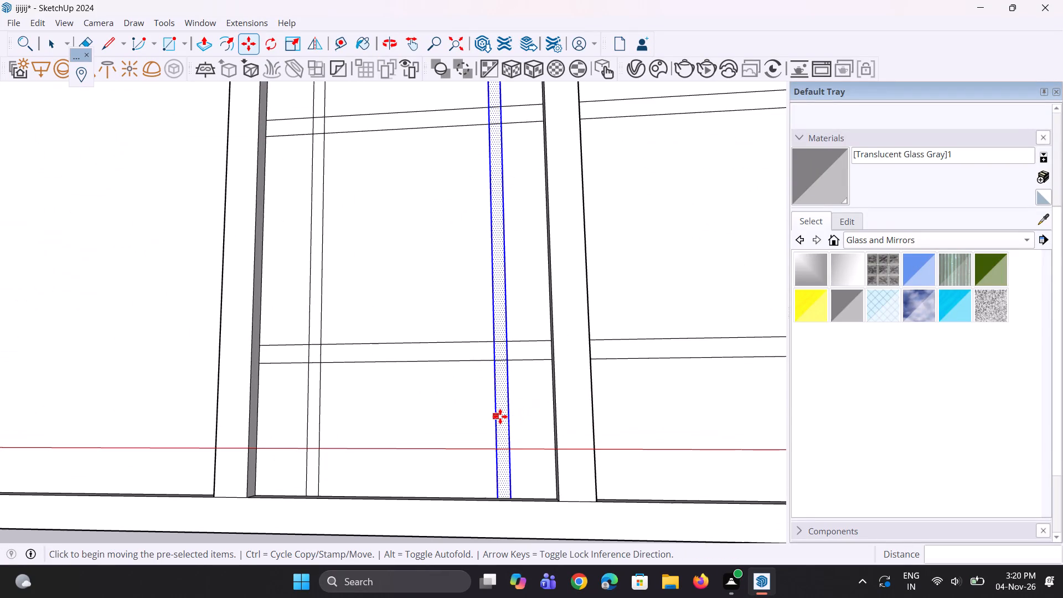
click(500, 416)
click(491, 414)
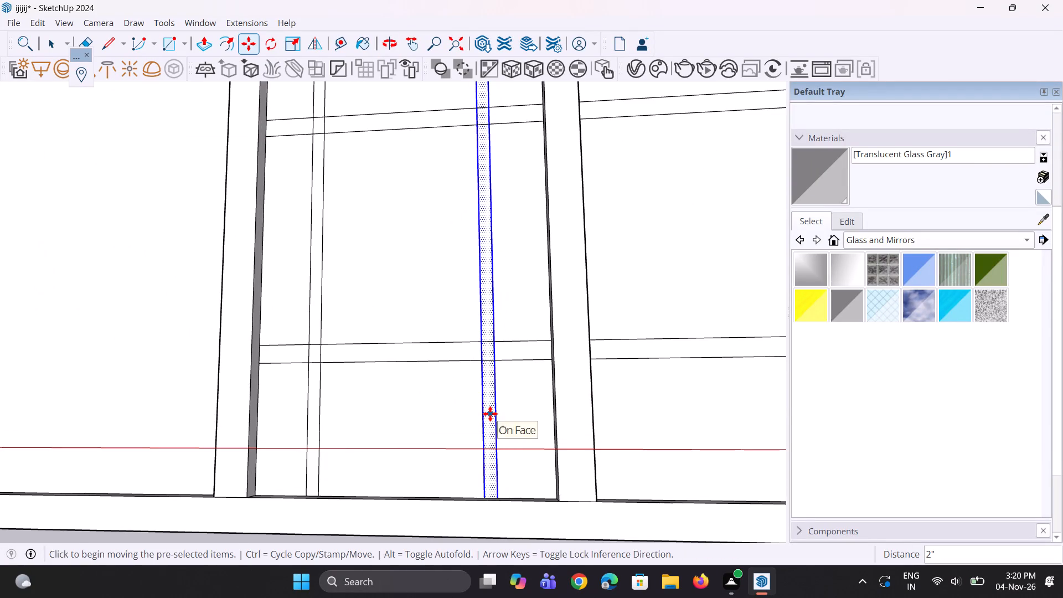
Copy the second vertical bar strip about 2' 3" across the middle post into the right central bay.
key(m)
click(490, 414)
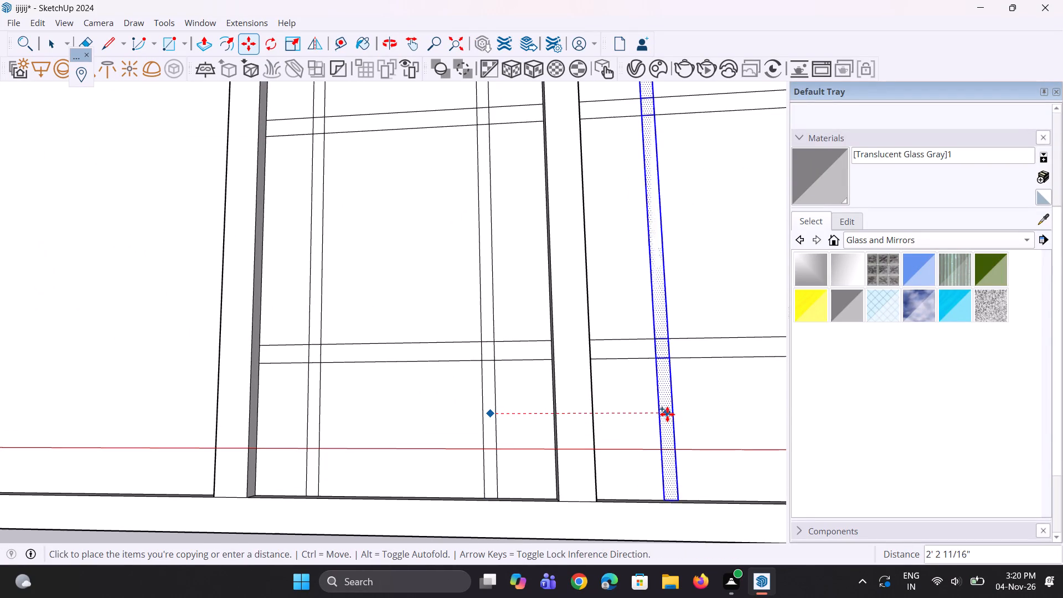
click(667, 409)
Copy the right central bay's vertical bar strip about 2' towards its far post, then clear the selection.
scroll(425, 472, down, 5)
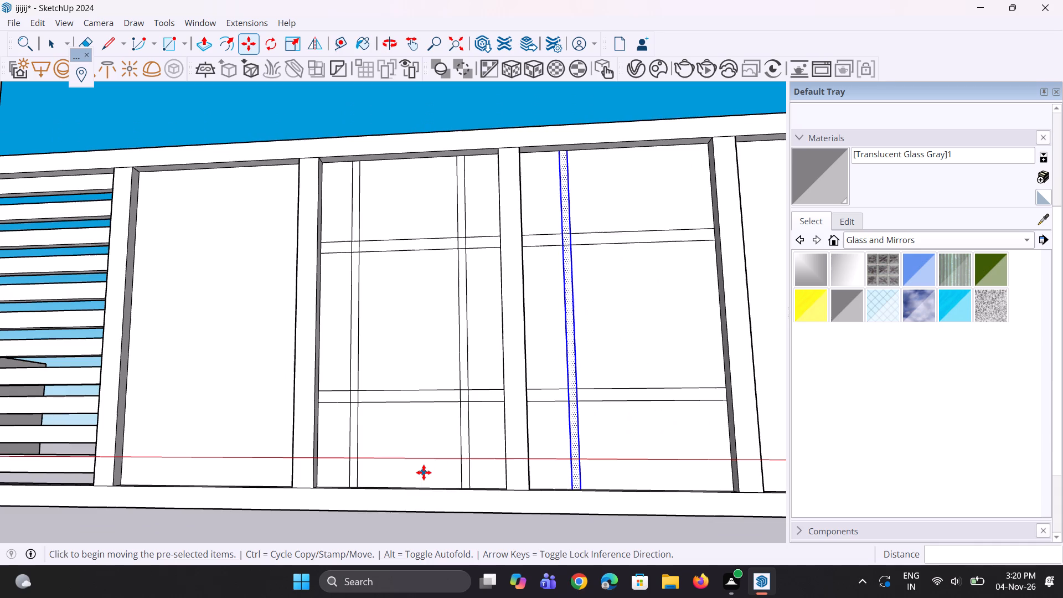
scroll(424, 472, down, 3)
scroll(469, 468, up, 6)
key(m)
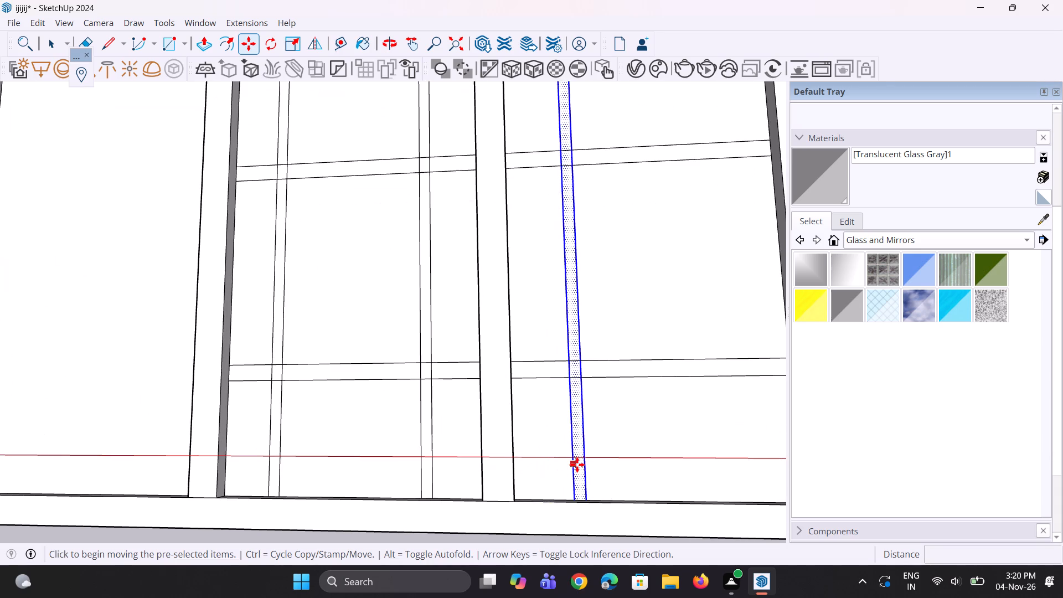
click(577, 465)
scroll(601, 466, down, 3)
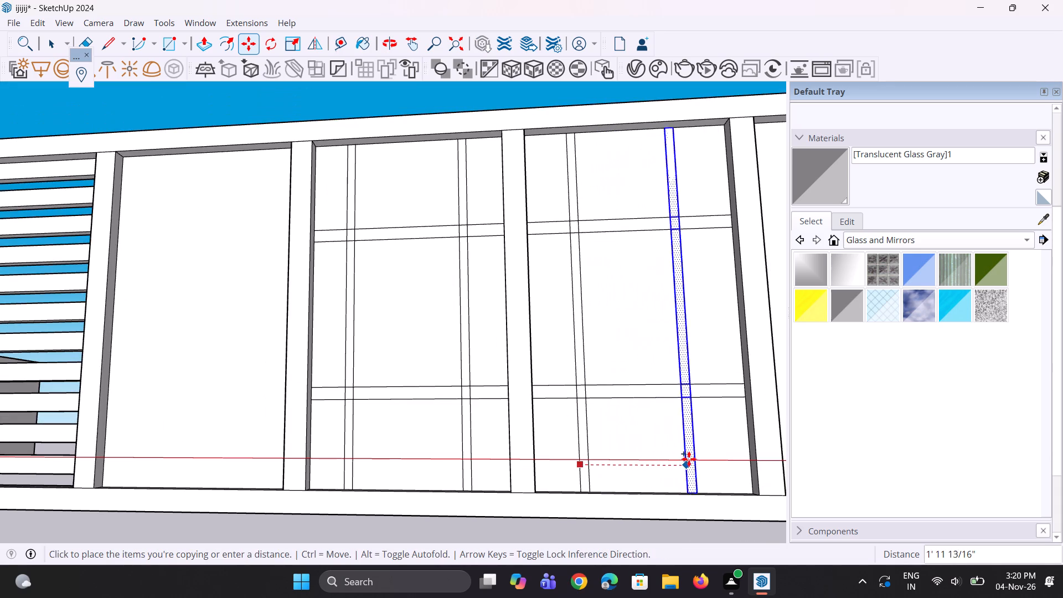
click(691, 458)
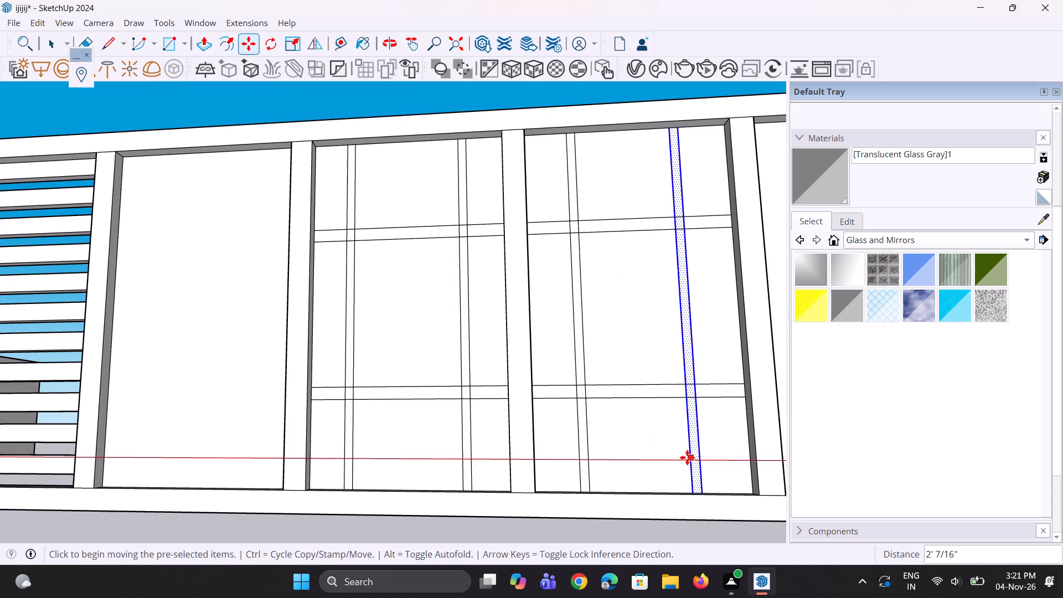
key(space)
scroll(451, 472, down, 10)
click(535, 191)
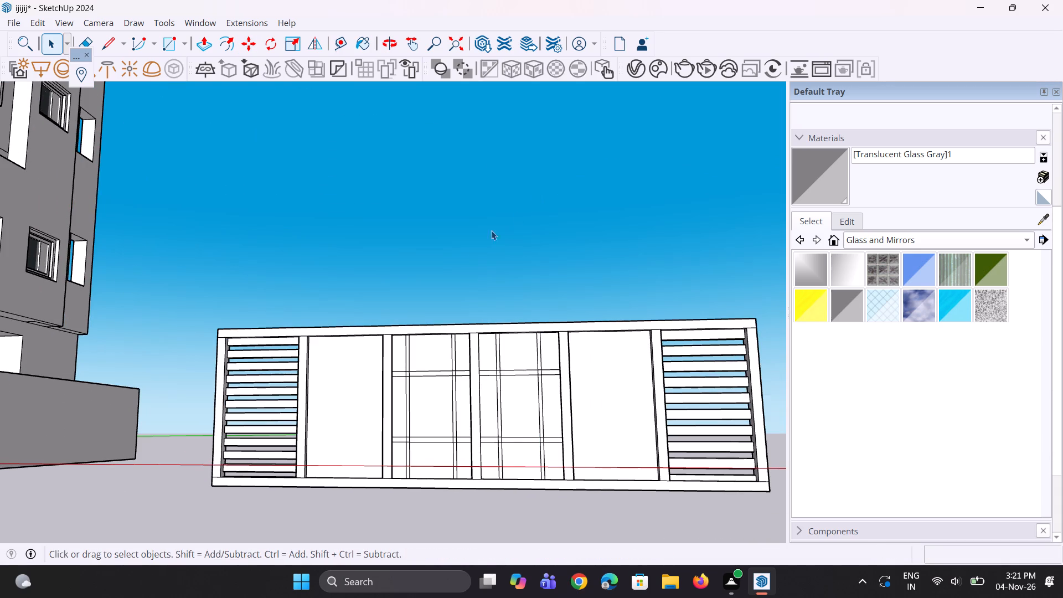
Push the top middle panel of the left central bay back 3" to cut an opening through the gate.
scroll(469, 264, down, 3)
scroll(466, 275, up, 1)
middle_drag(466, 275, 455, 335)
middle_drag(429, 387, 422, 463)
key(p)
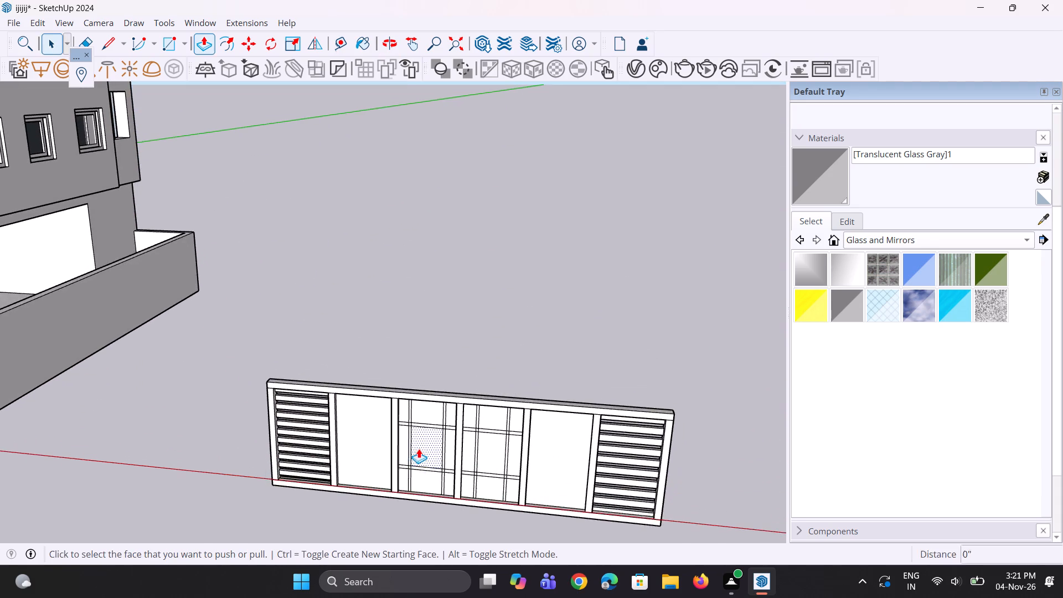
scroll(417, 444, up, 7)
middle_drag(440, 389, 445, 429)
click(440, 408)
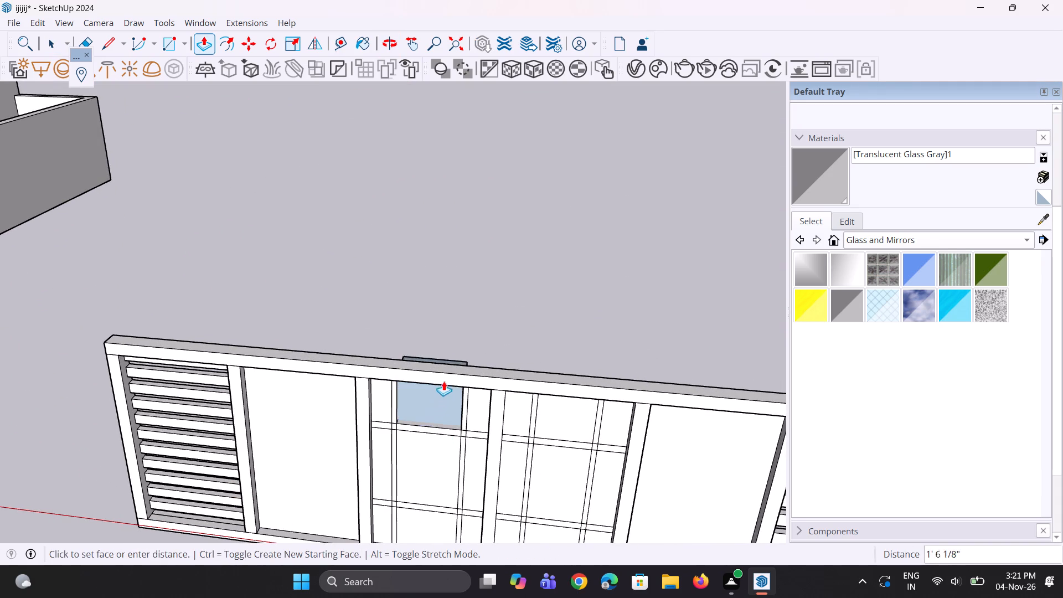
click(464, 365)
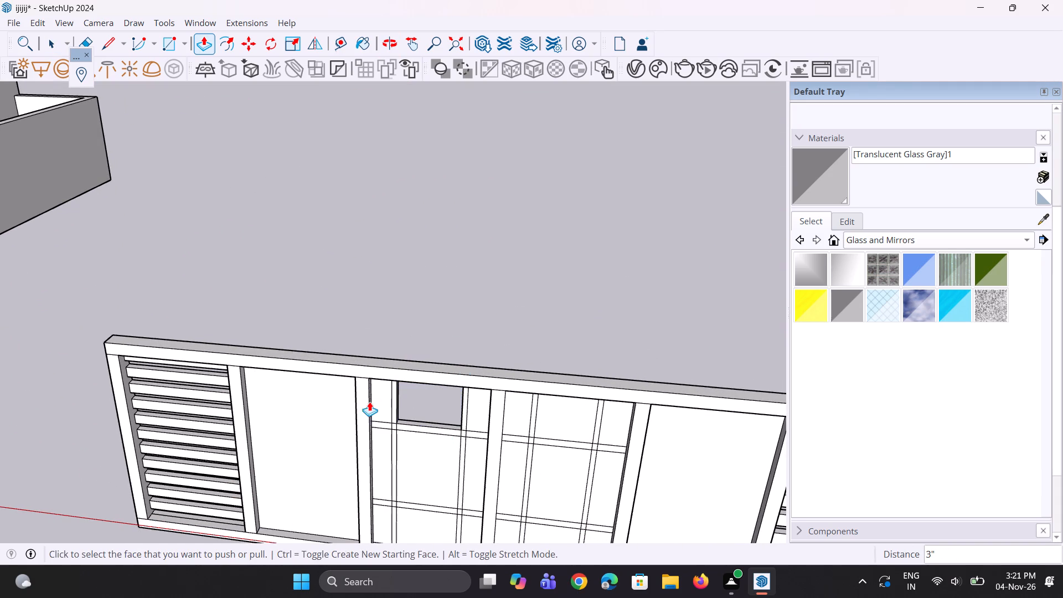
Push the left central bay's side panels and its remaining top and bottom panels through the gate, keeping only the centre panel solid.
scroll(369, 401, up, 1)
double_click(388, 398)
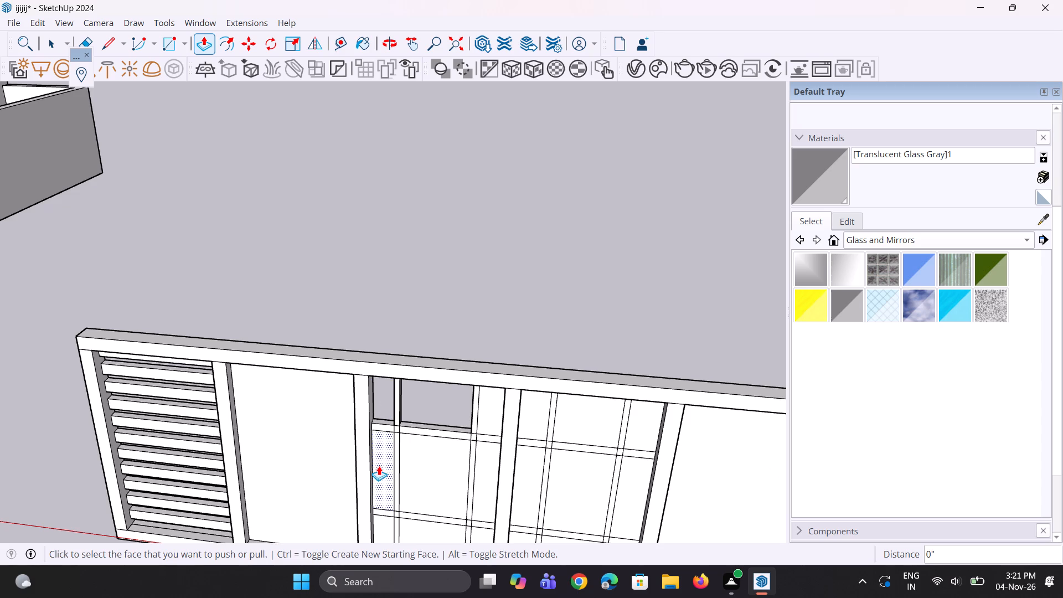
double_click(379, 466)
double_click(495, 415)
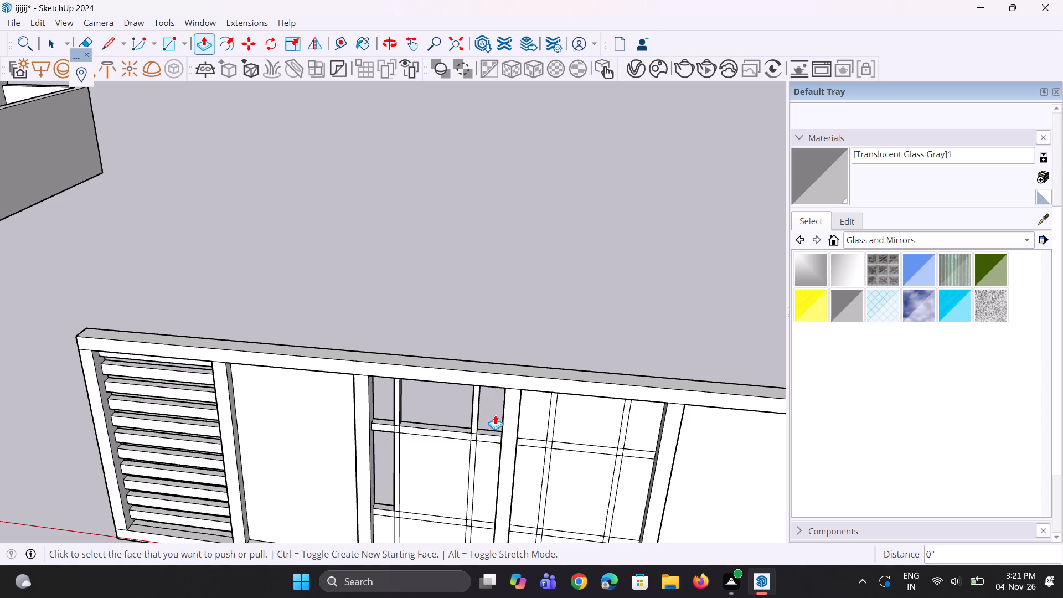
double_click(486, 456)
scroll(486, 411, down, 4)
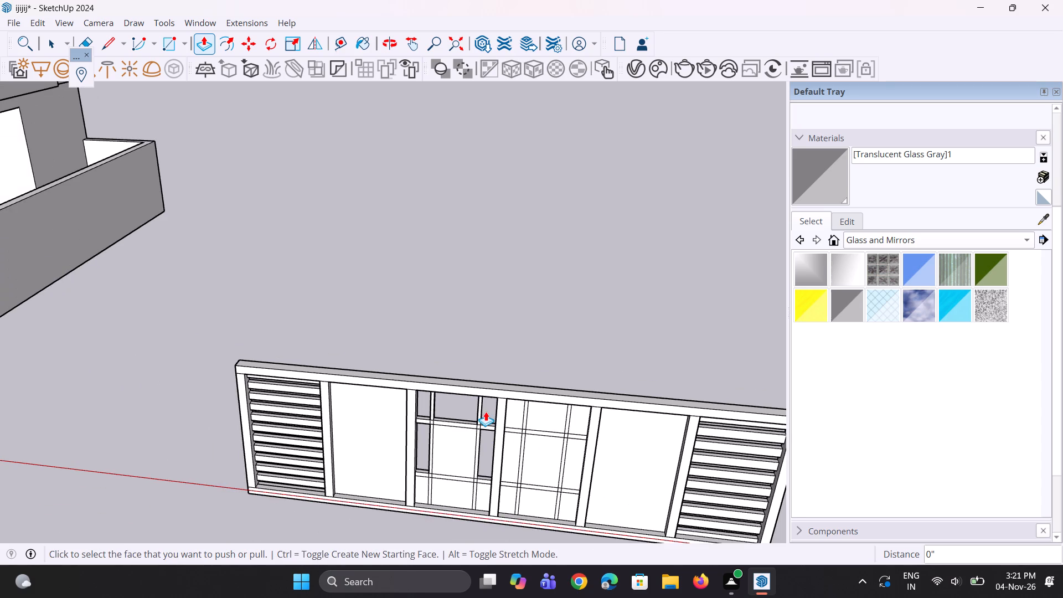
scroll(471, 406, down, 4)
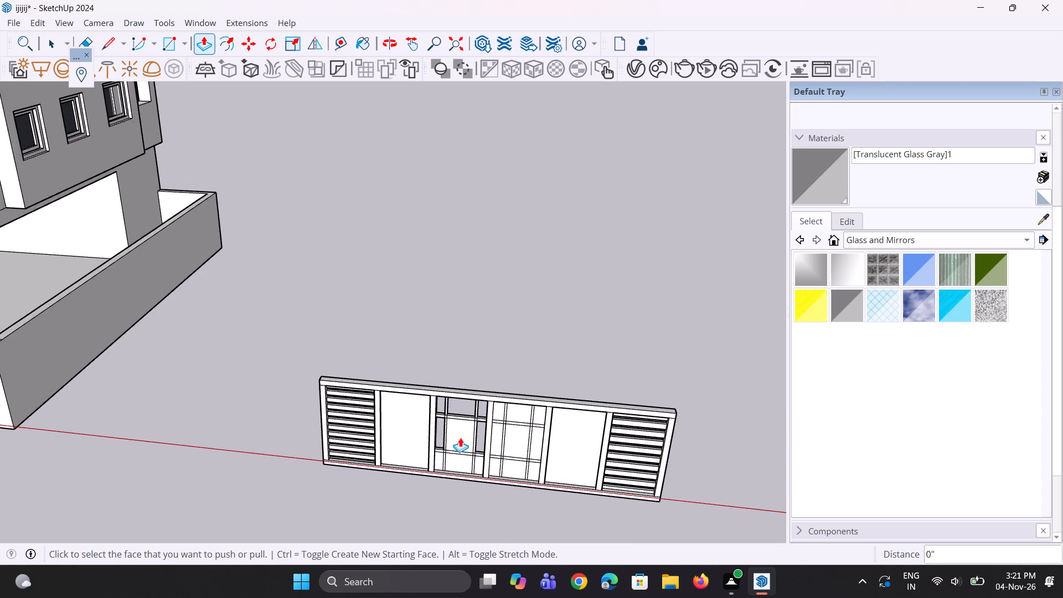
scroll(437, 489, up, 6)
double_click(440, 453)
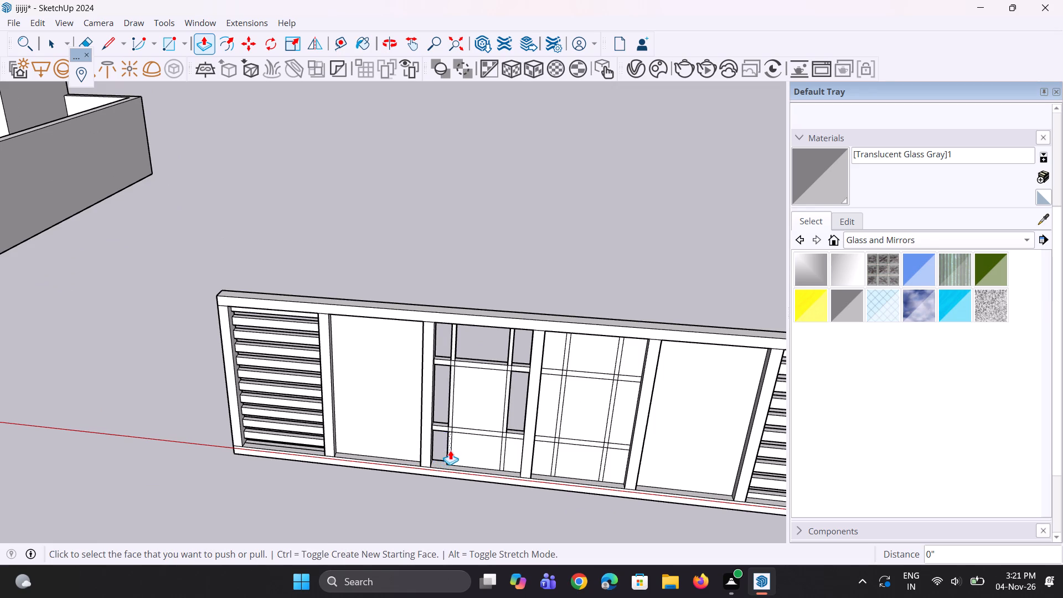
scroll(453, 454, up, 3)
double_click(463, 452)
double_click(538, 446)
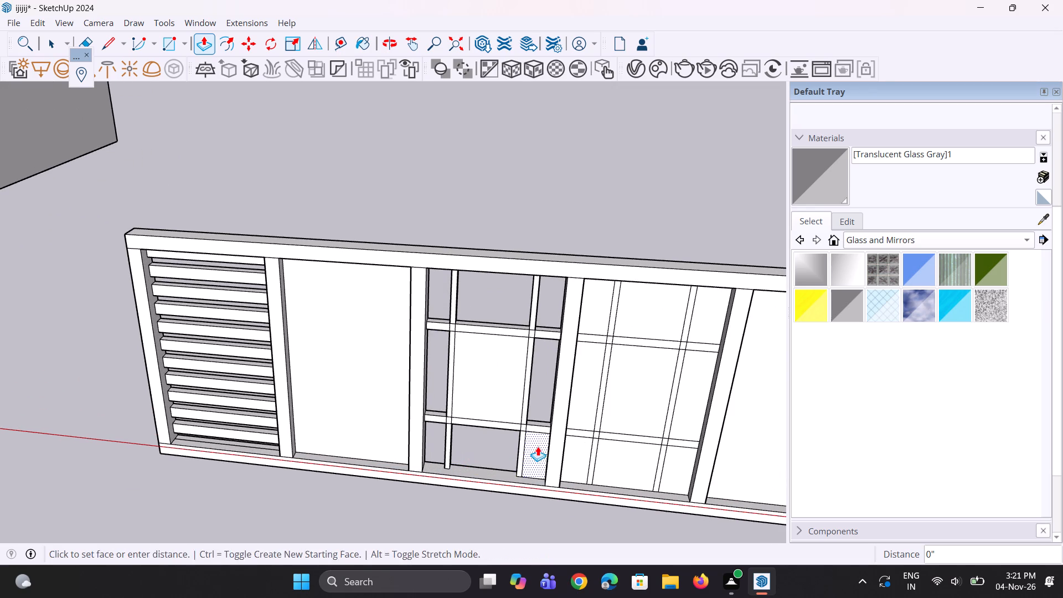
Push the right central bay's six side panels and its bottom middle panel through the gate to cut openings between the bars.
middle_drag(535, 447, 526, 394)
scroll(465, 386, down, 5)
scroll(527, 365, up, 4)
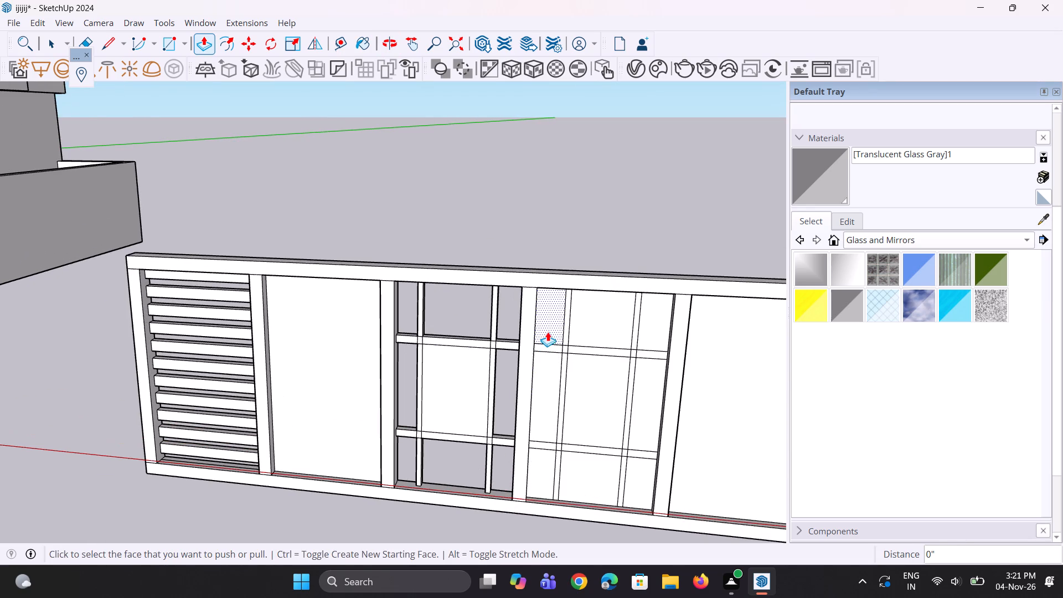
double_click(548, 331)
double_click(648, 313)
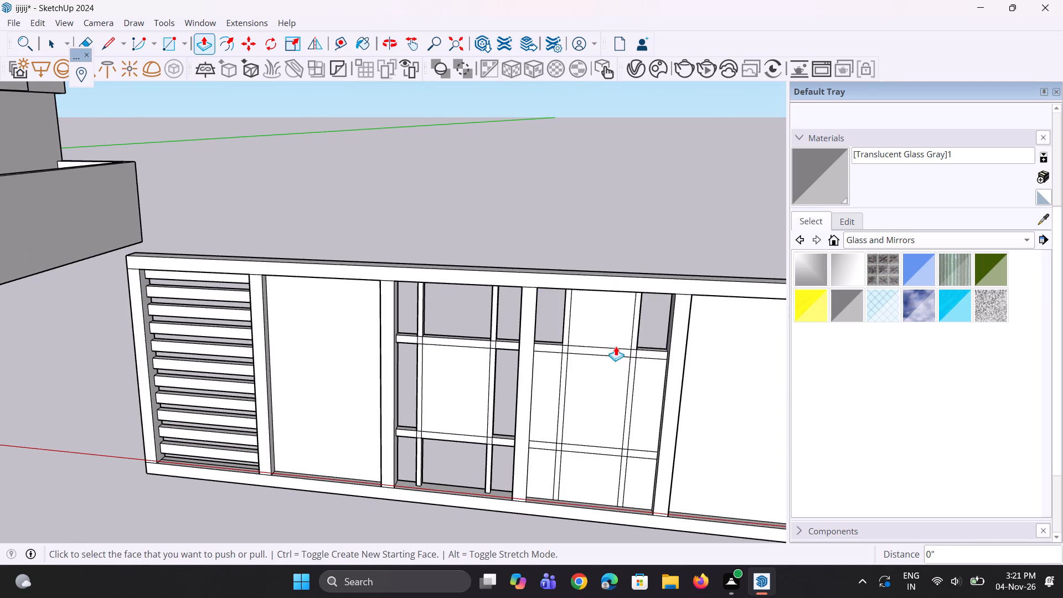
double_click(539, 388)
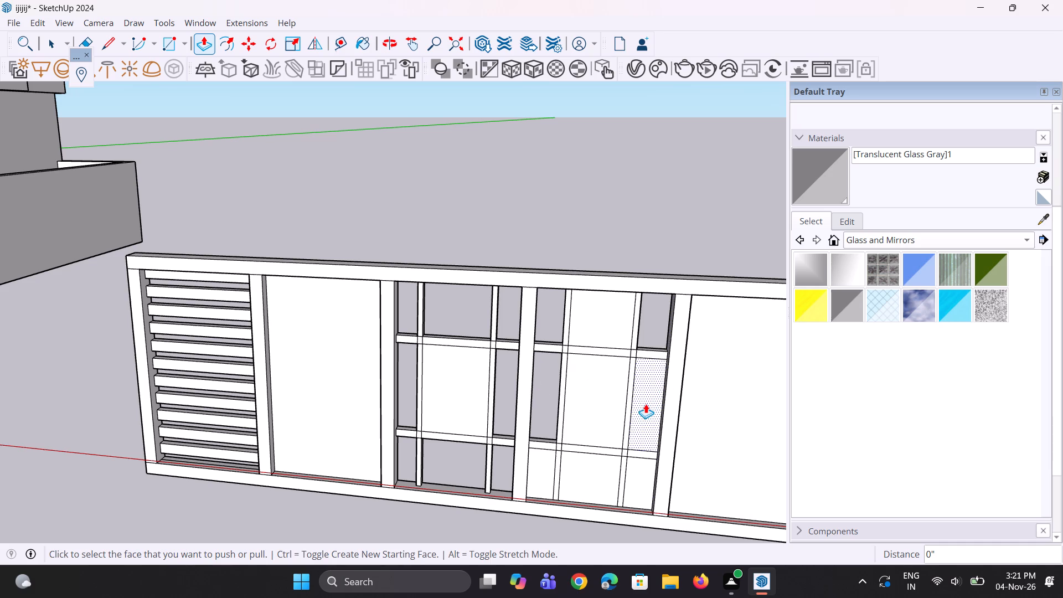
double_click(645, 404)
double_click(544, 470)
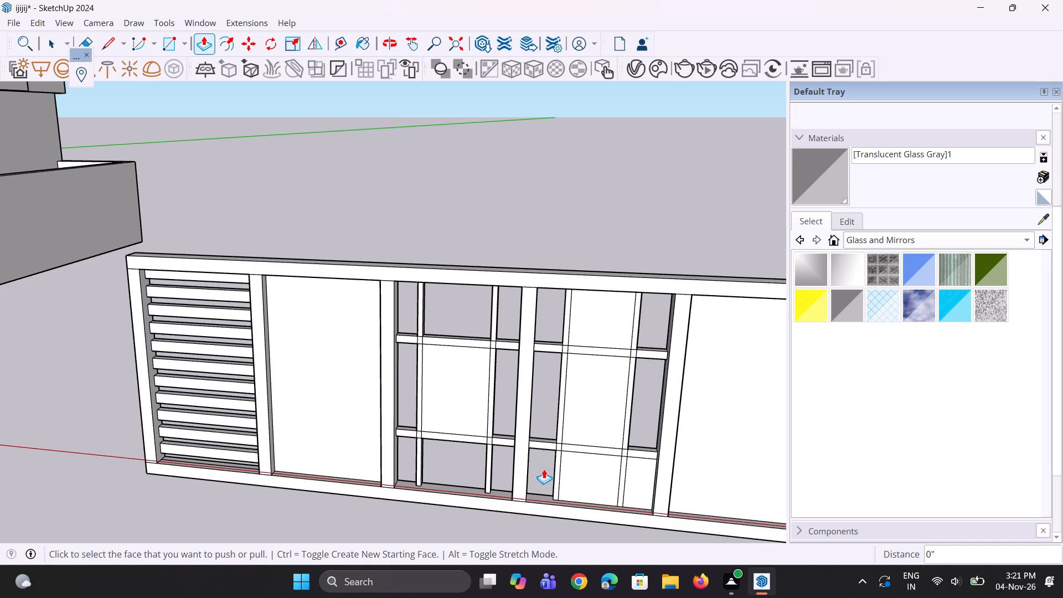
scroll(532, 464, down, 4)
scroll(556, 485, up, 3)
double_click(620, 471)
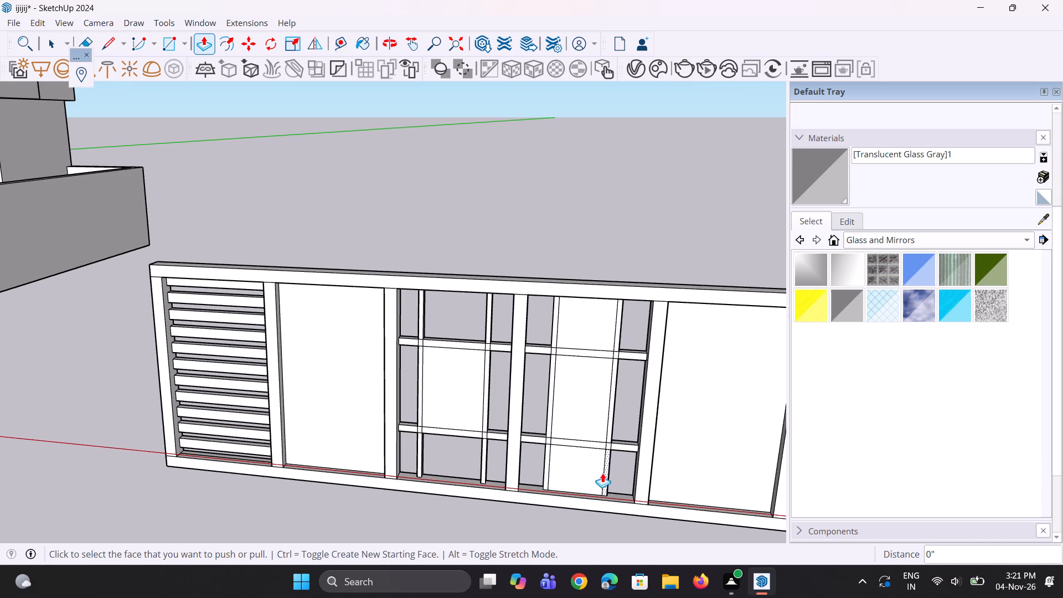
double_click(595, 472)
Examine the cut openings and bars of the two central bays up close and across the whole gate front.
middle_drag(569, 492, 559, 433)
scroll(554, 434, up, 2)
key(space)
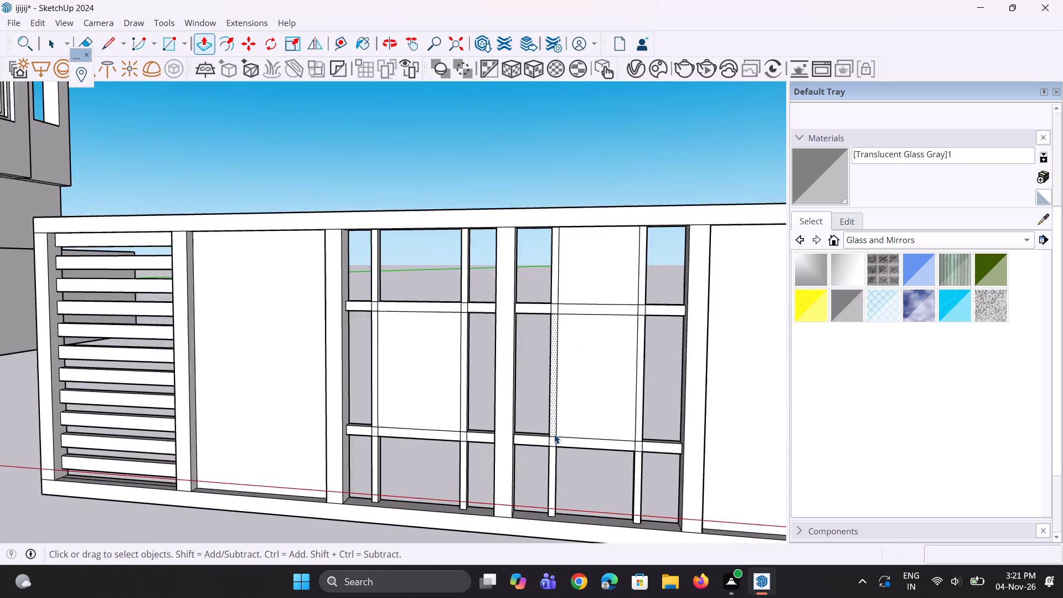
scroll(554, 434, up, 5)
key(space)
scroll(529, 467, up, 3)
scroll(508, 480, down, 6)
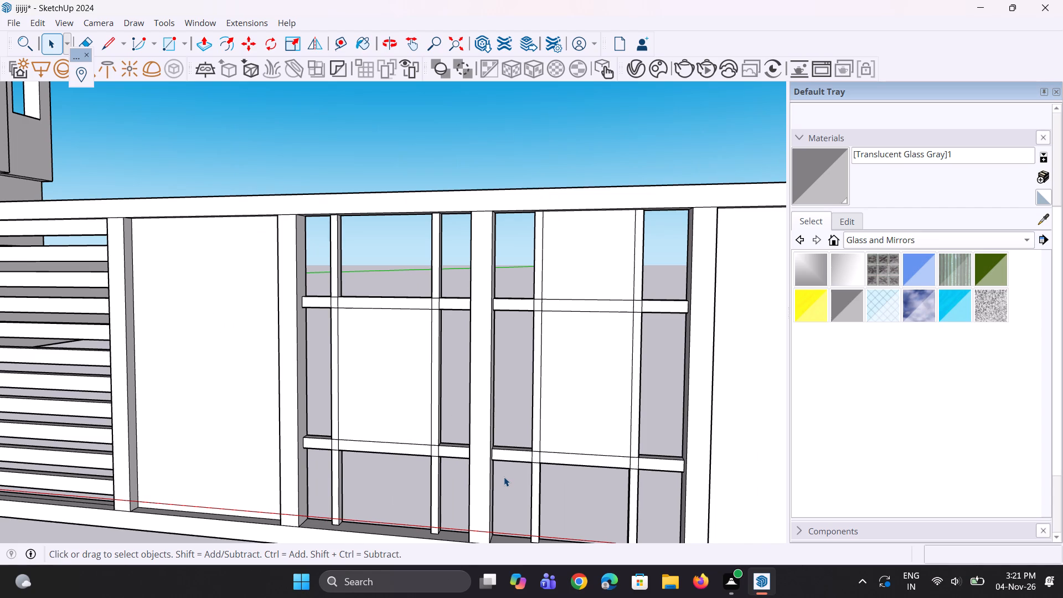
scroll(504, 463, down, 4)
scroll(435, 369, down, 5)
middle_drag(434, 368, 479, 348)
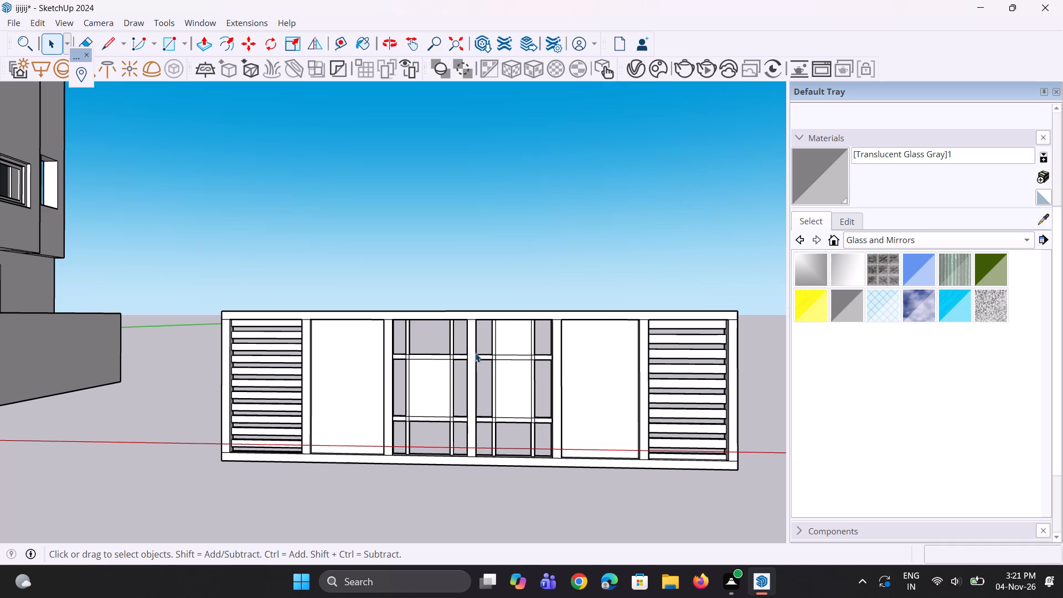
Paint the top face and left end face of the gate frame with Color M08 from the Colors collection.
click(901, 243)
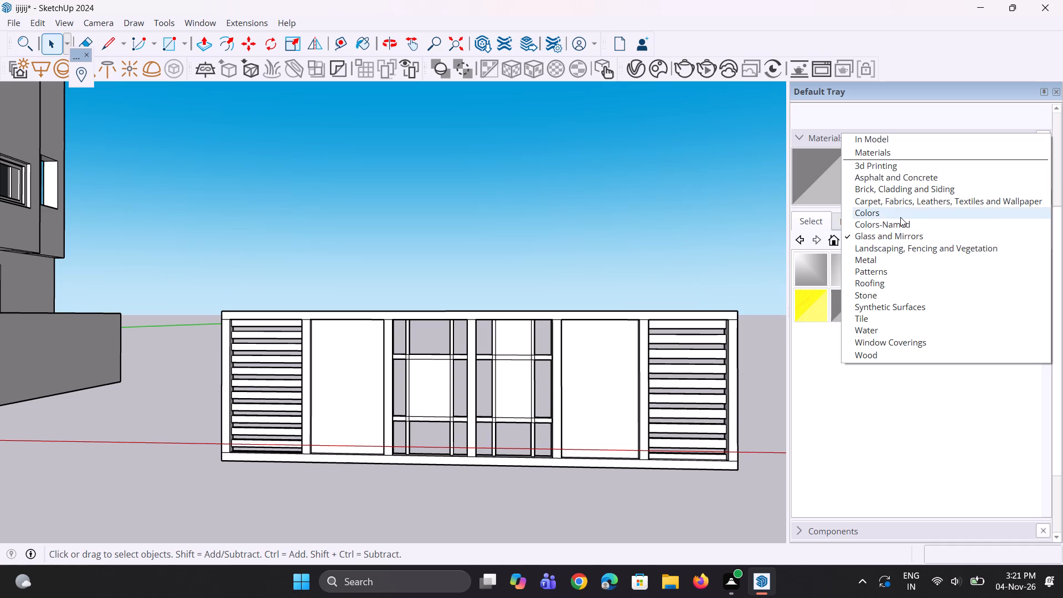
click(900, 217)
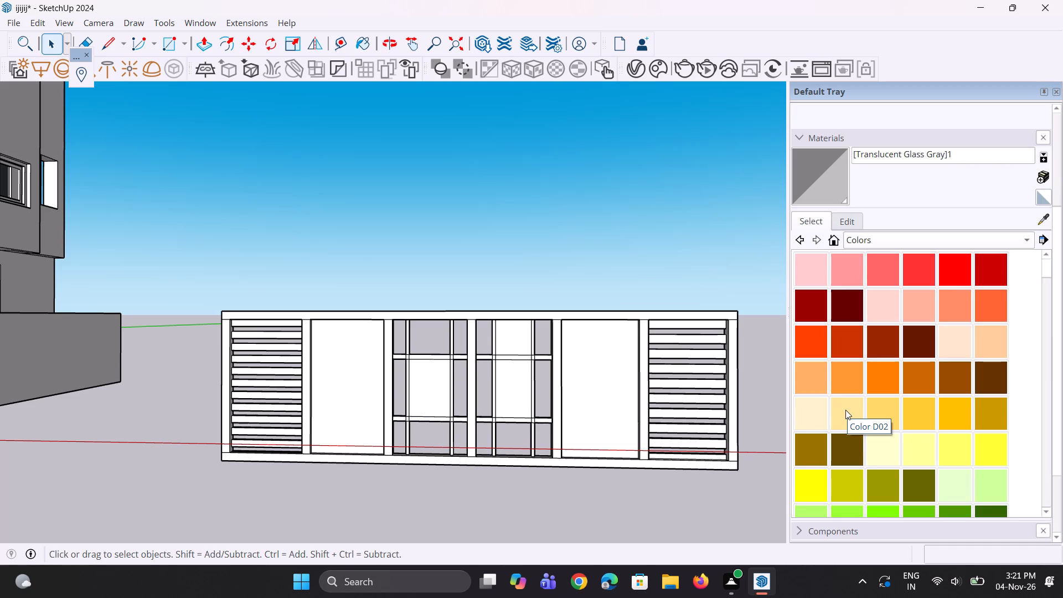
scroll(859, 402, down, 7)
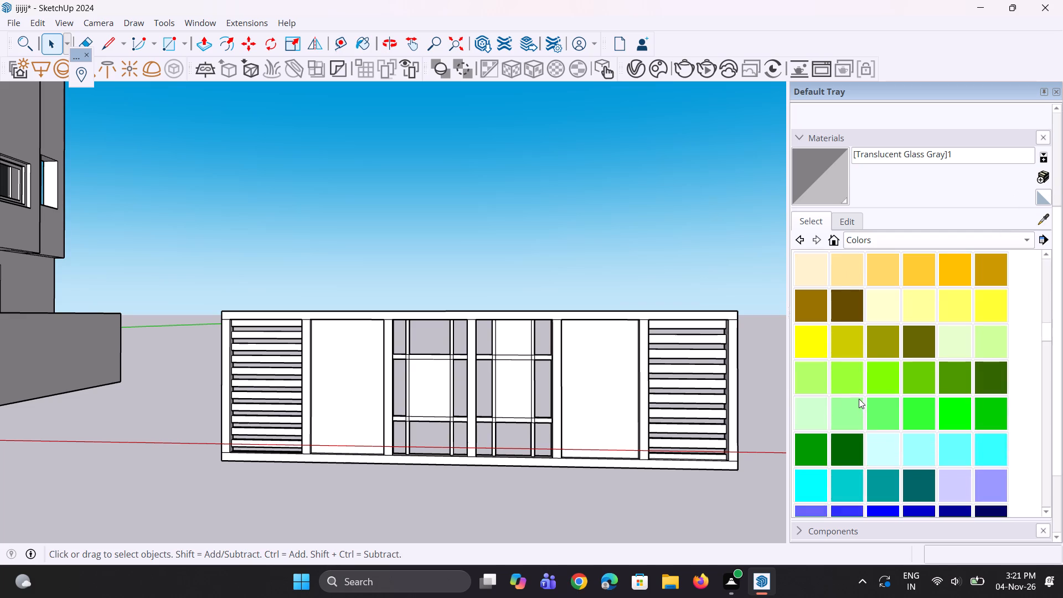
scroll(859, 399, down, 5)
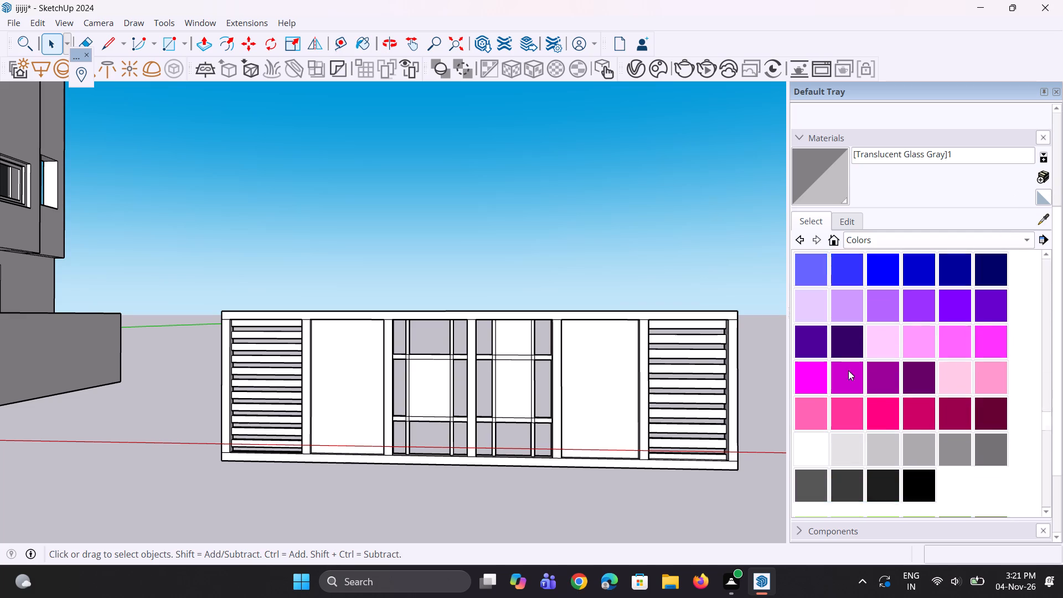
scroll(848, 370, down, 2)
click(871, 409)
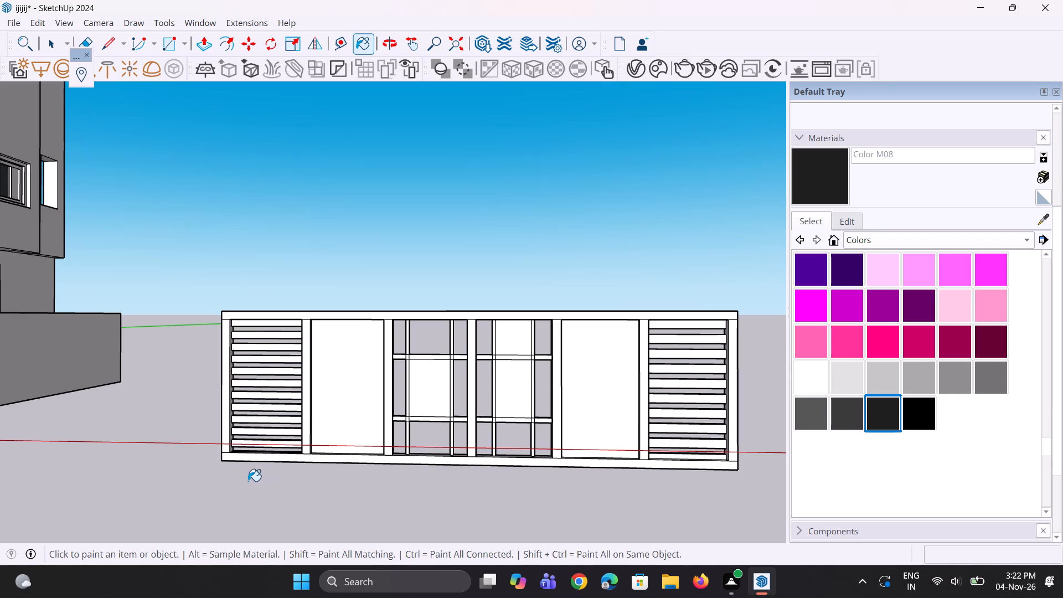
middle_drag(248, 481, 343, 488)
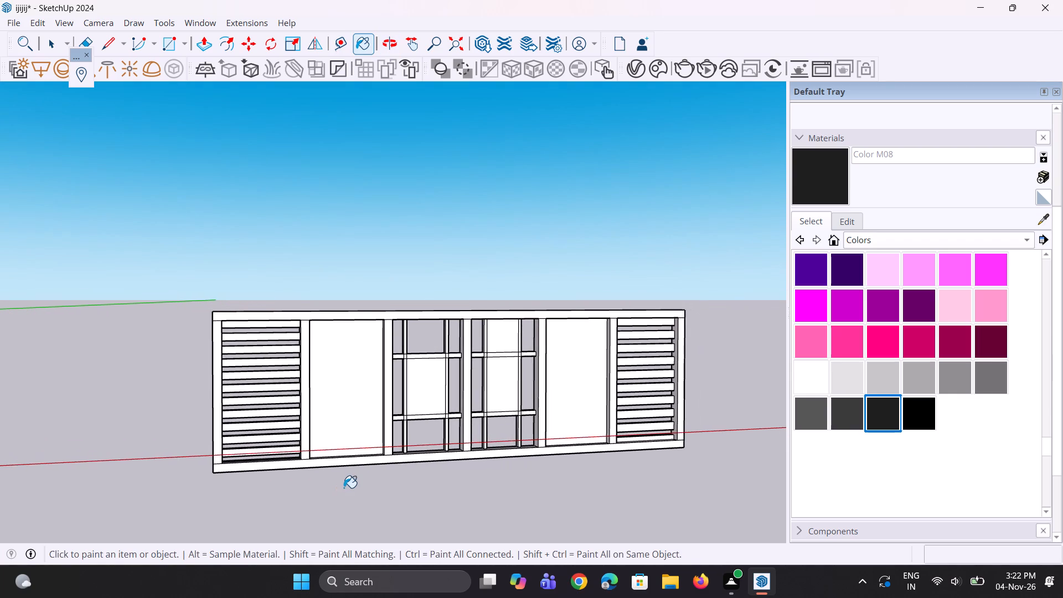
scroll(252, 365, up, 1)
middle_drag(263, 329, 244, 452)
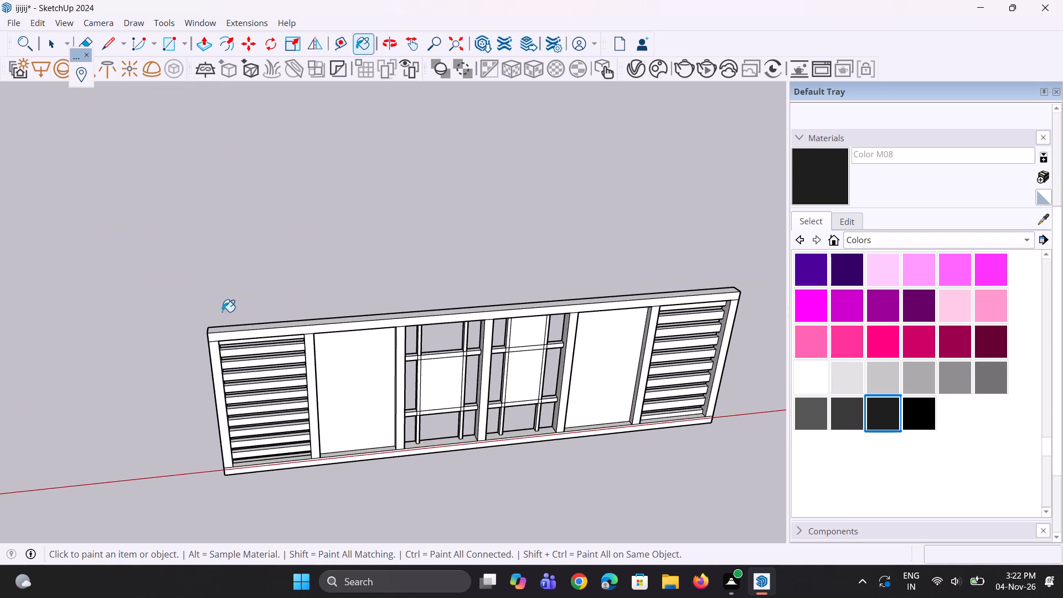
scroll(222, 312, up, 4)
click(239, 335)
middle_drag(243, 373, 327, 332)
scroll(233, 366, up, 1)
click(222, 369)
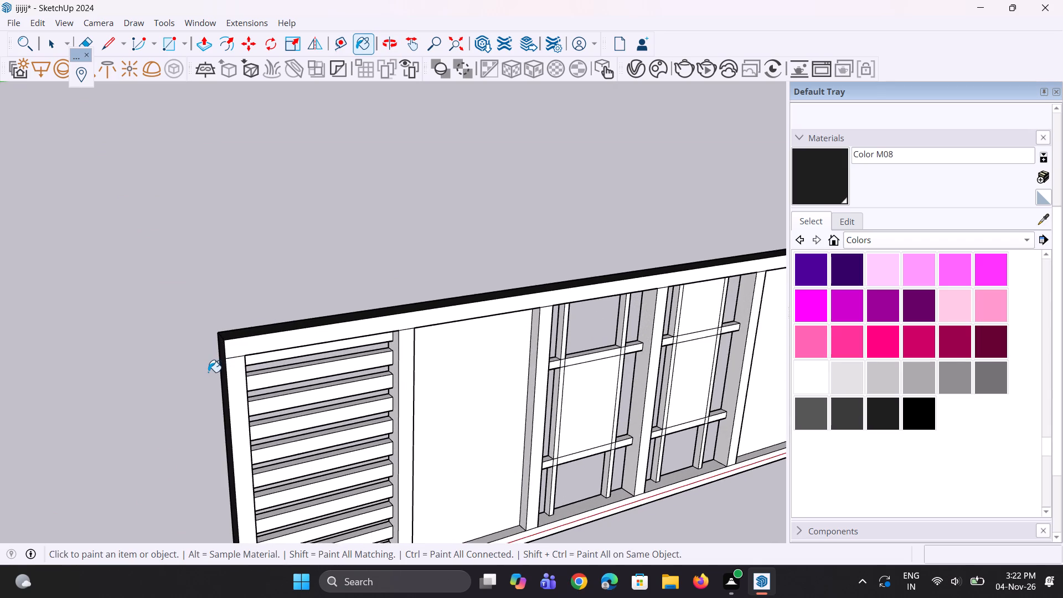
Paint the gate frame's right end face with Color M08.
scroll(208, 373, down, 9)
middle_drag(317, 317, 42, 329)
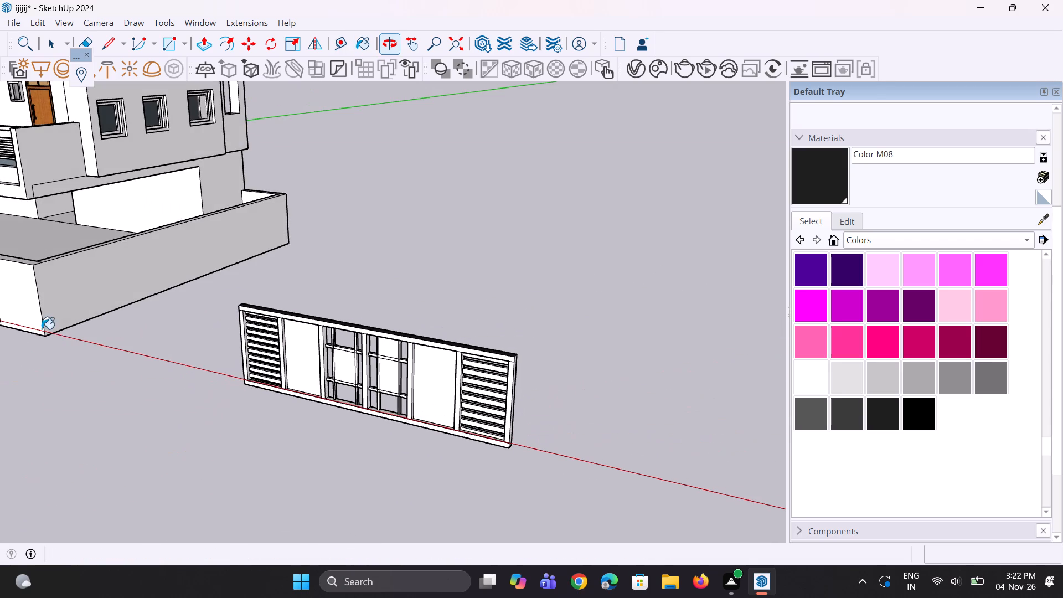
scroll(526, 417, up, 9)
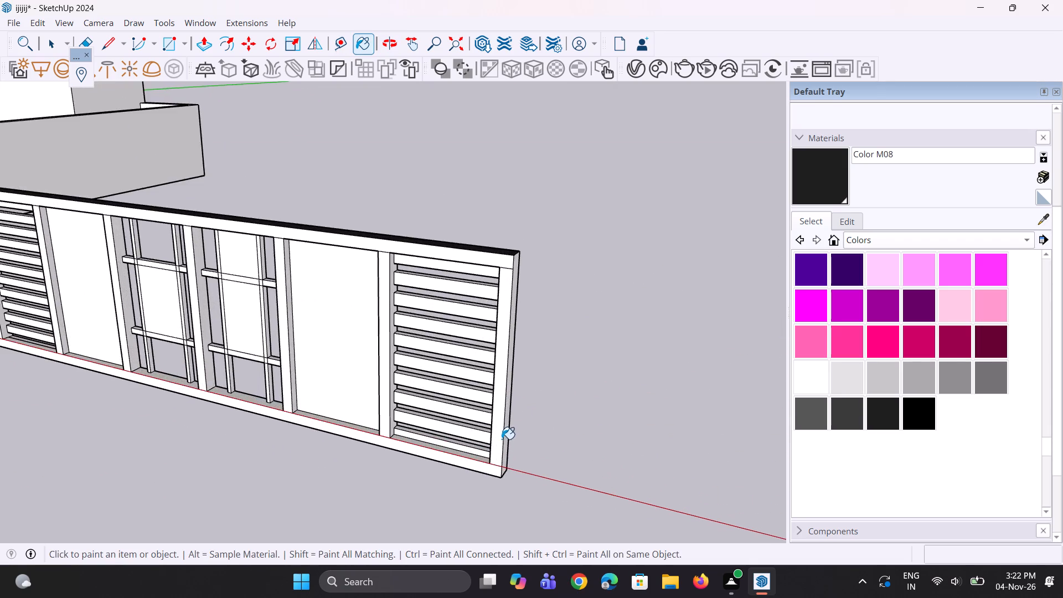
scroll(502, 439, up, 3)
click(508, 428)
Paint the underside of the gate frame with Color M08.
scroll(509, 430, down, 6)
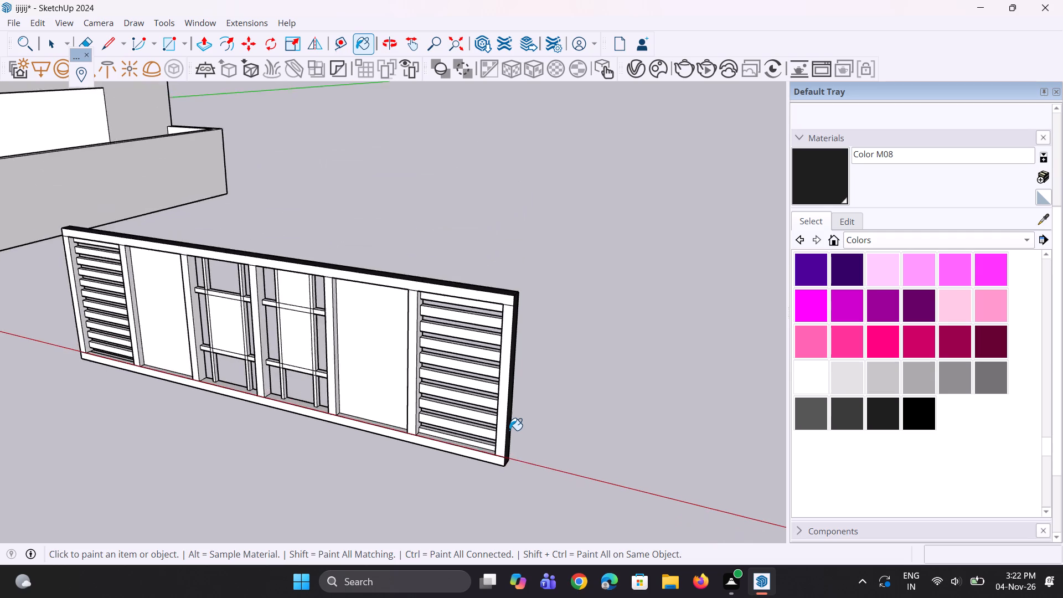
scroll(509, 430, down, 2)
scroll(507, 450, up, 1)
middle_drag(507, 450, 503, 197)
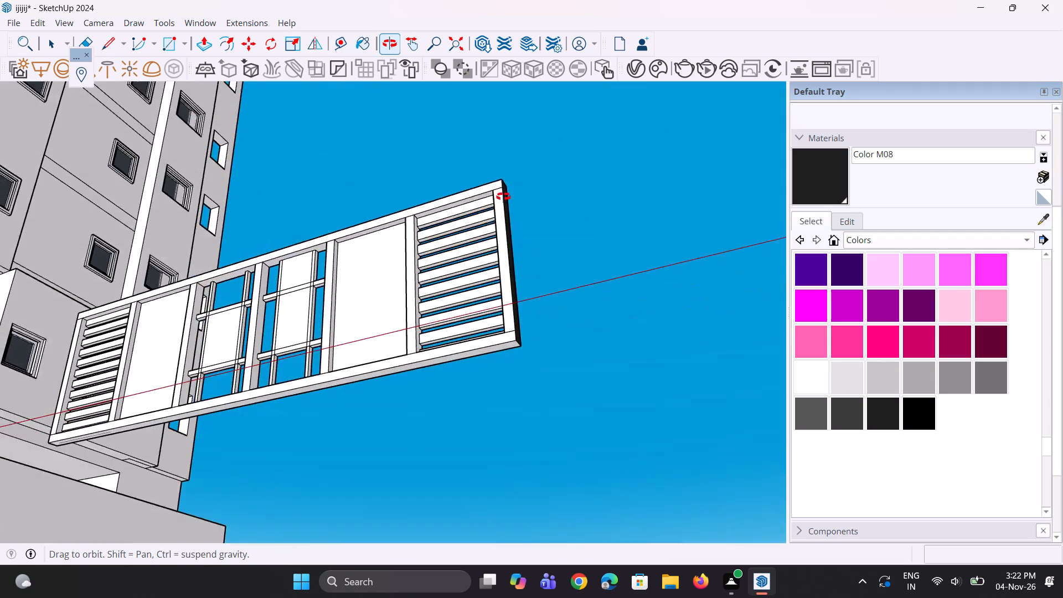
middle_drag(503, 197, 510, 156)
click(502, 318)
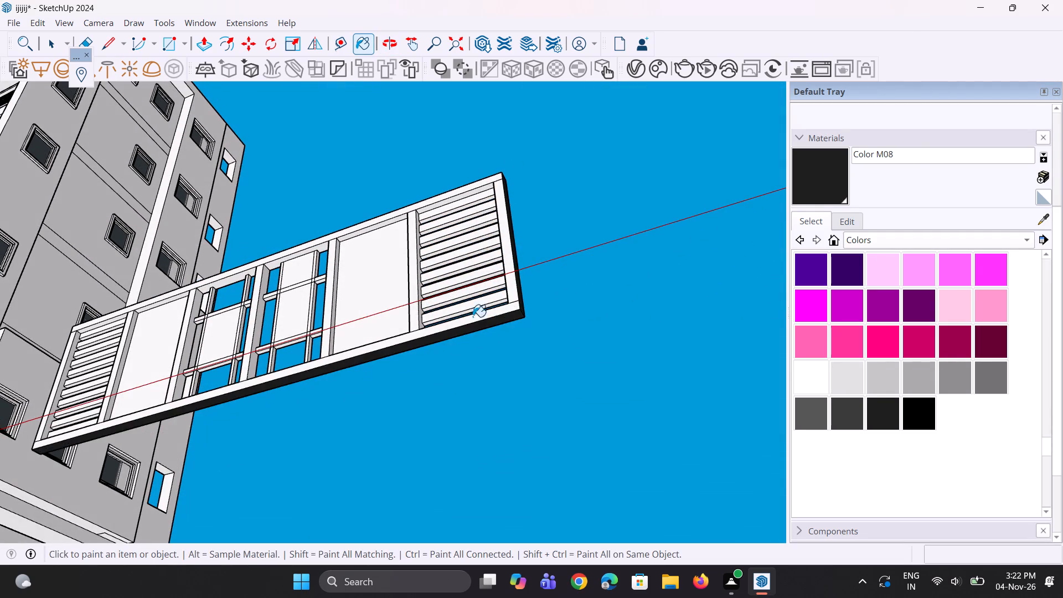
Paint the front faces of the gate's right outer post, bottom rail and top rail with Color M08.
middle_drag(451, 317, 640, 498)
scroll(553, 361, up, 2)
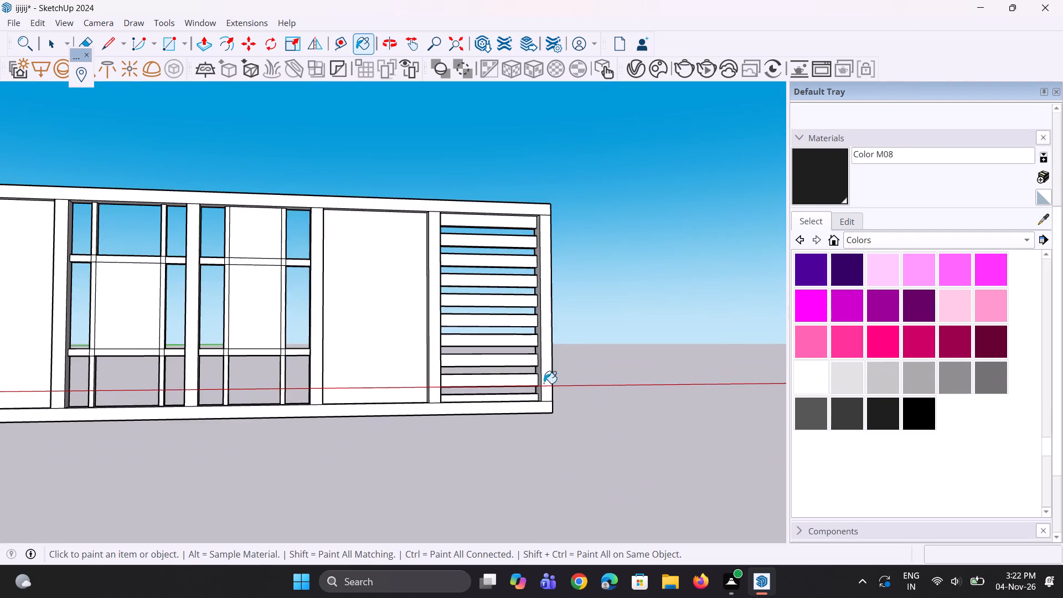
scroll(542, 386, up, 2)
click(546, 386)
scroll(543, 401, up, 5)
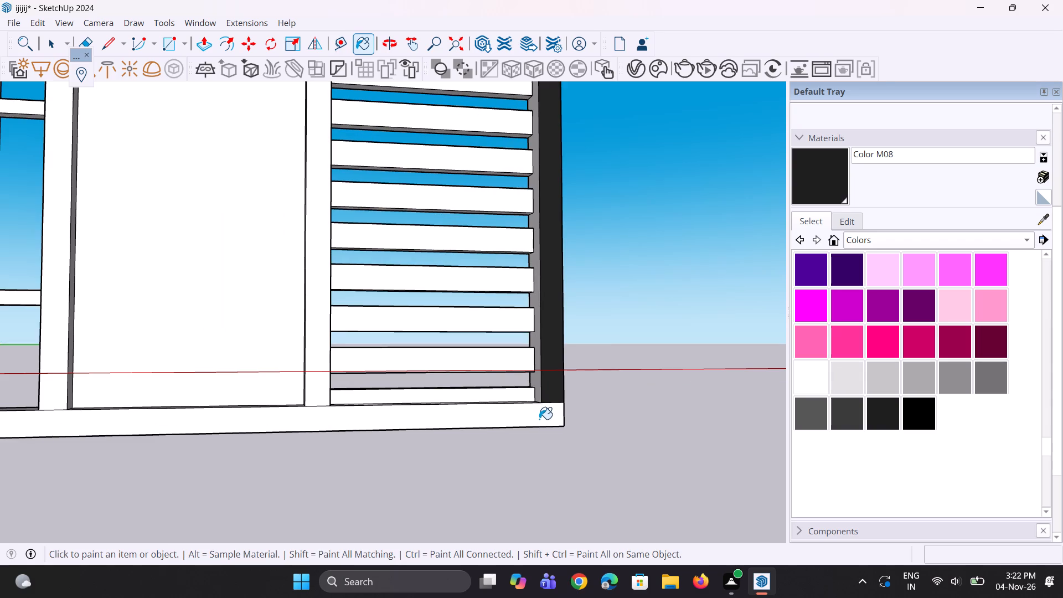
click(540, 415)
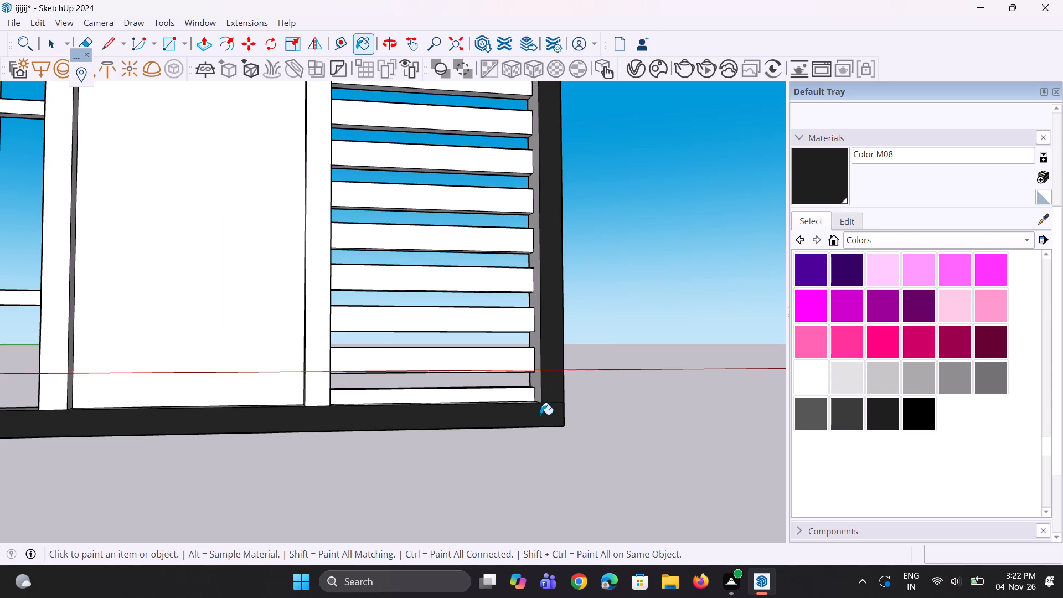
scroll(543, 401, down, 4)
scroll(590, 429, down, 1)
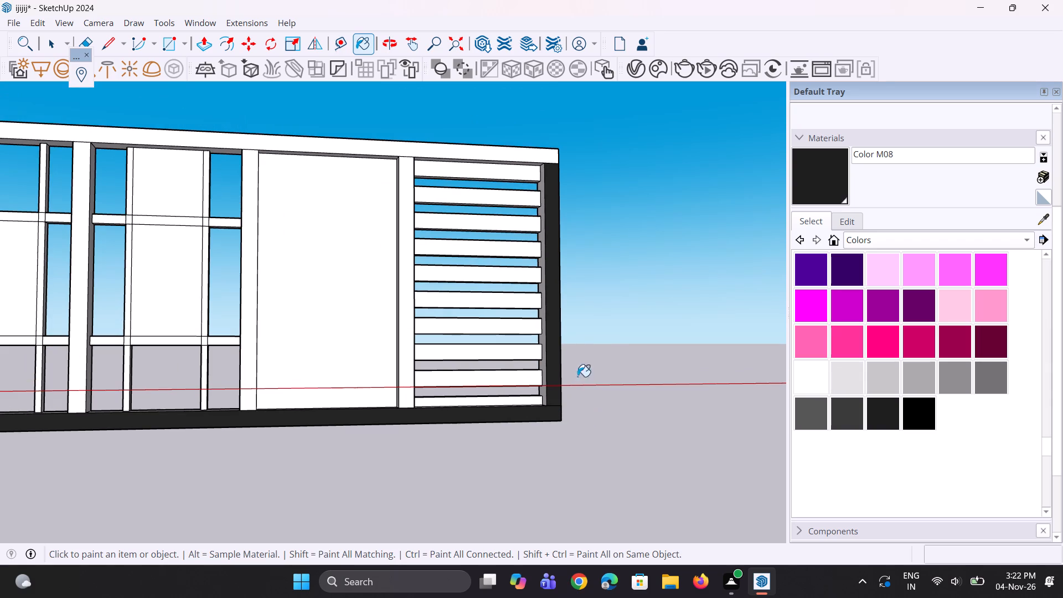
scroll(522, 181, up, 1)
click(529, 158)
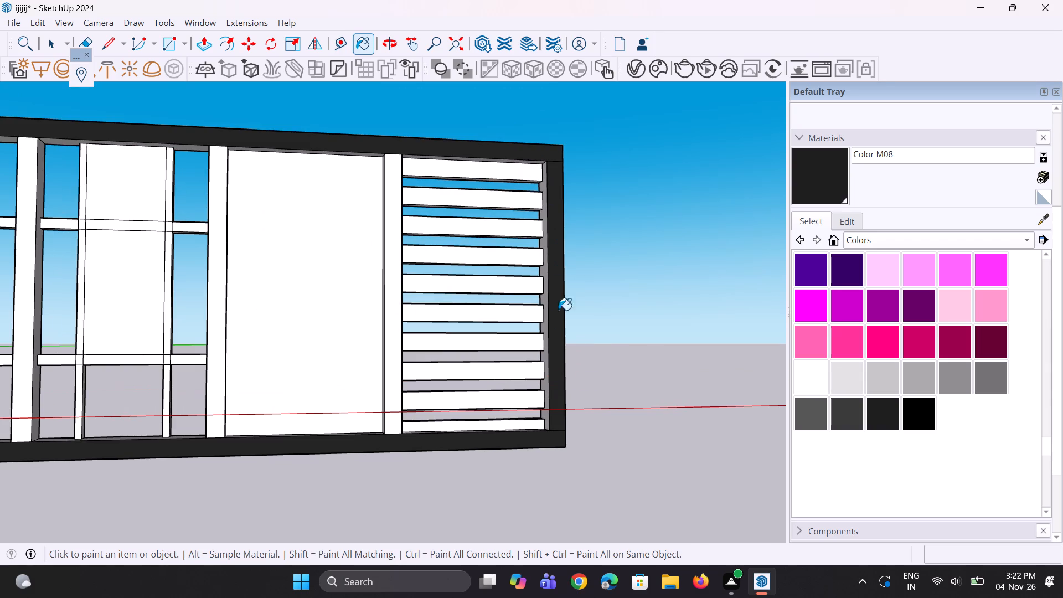
Paint the front face of the gate's left outer post with Color M08.
scroll(601, 437, down, 12)
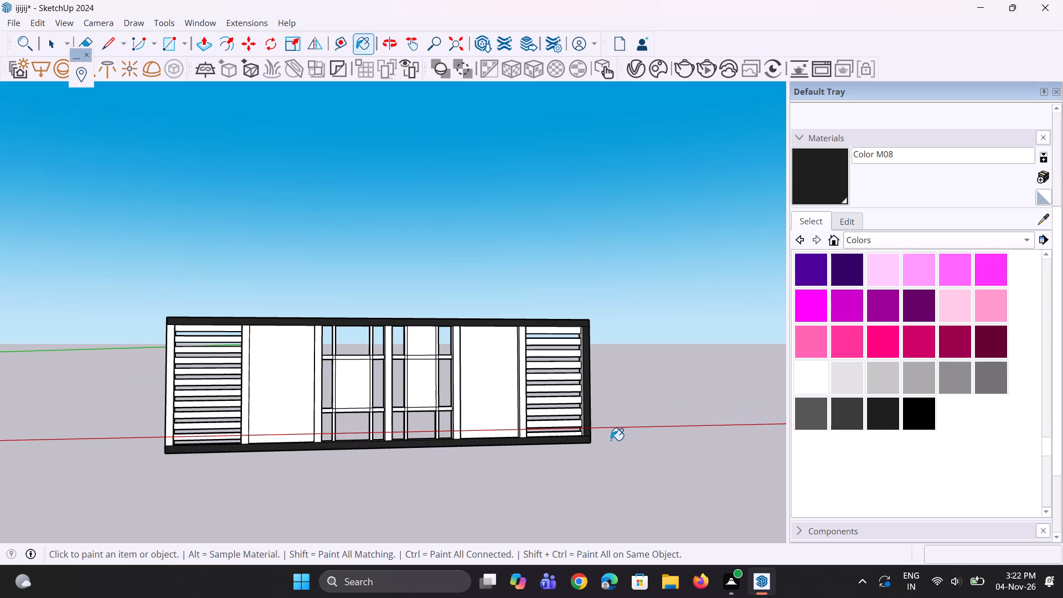
scroll(612, 440, down, 2)
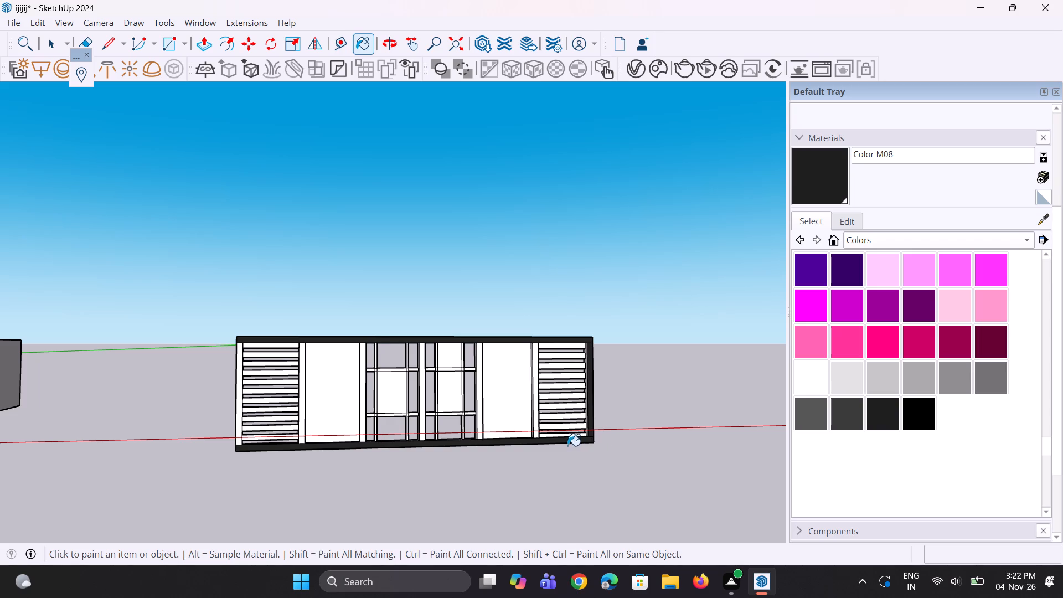
scroll(234, 361, up, 4)
click(242, 367)
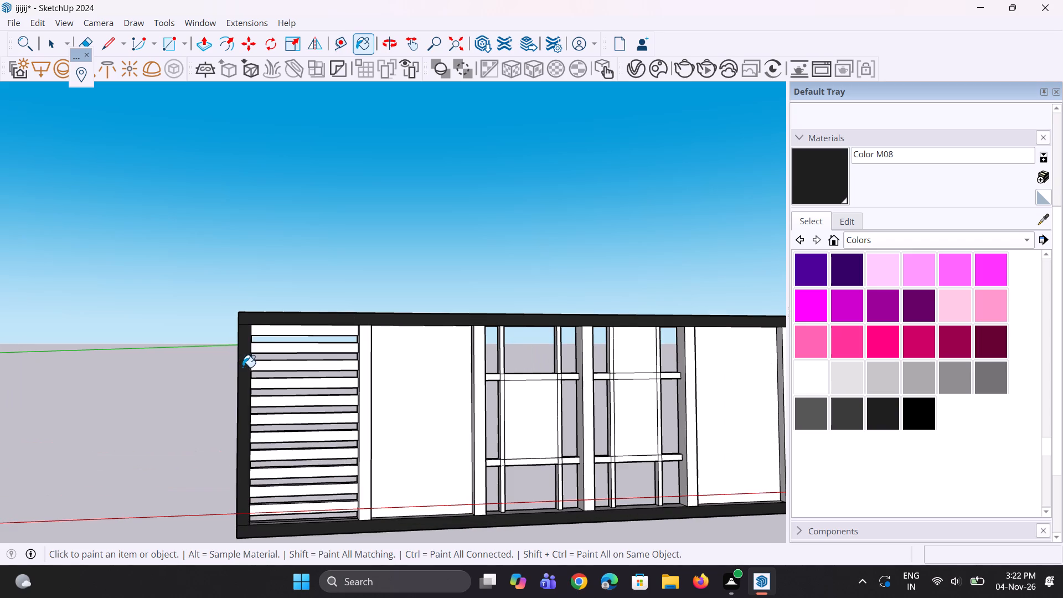
Paint the front faces of the top four slats in the gate's left bay with Color M08.
middle_drag(307, 344, 331, 426)
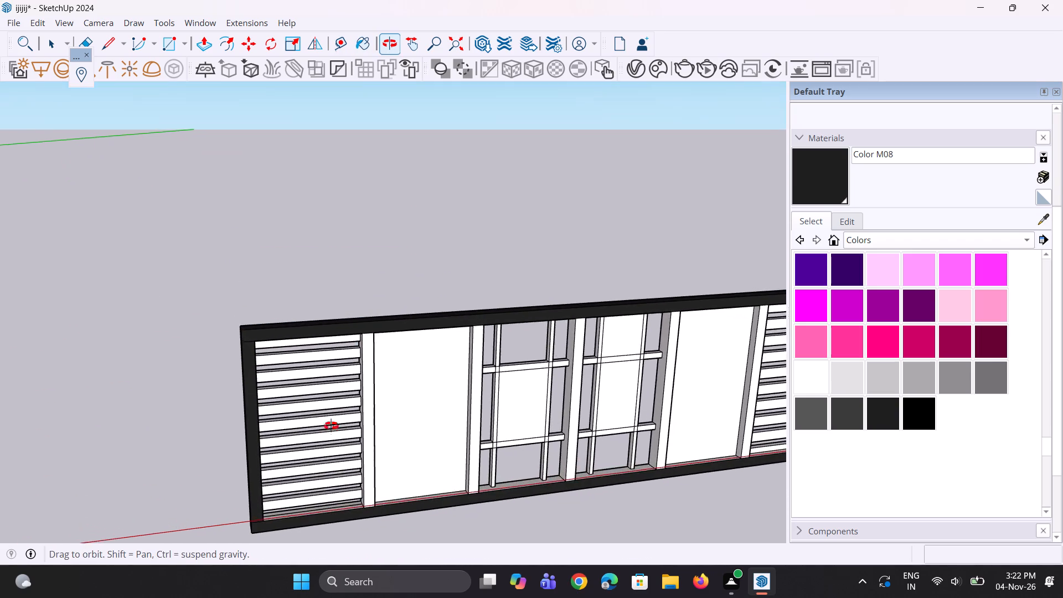
middle_drag(331, 426, 307, 385)
middle_drag(316, 384, 161, 326)
scroll(298, 322, up, 2)
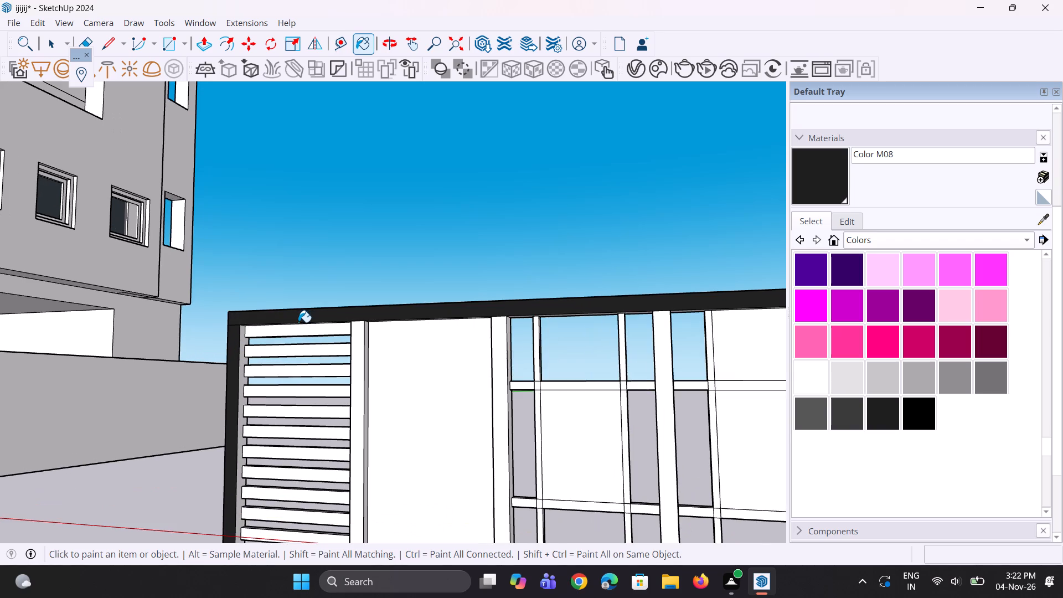
scroll(298, 322, up, 2)
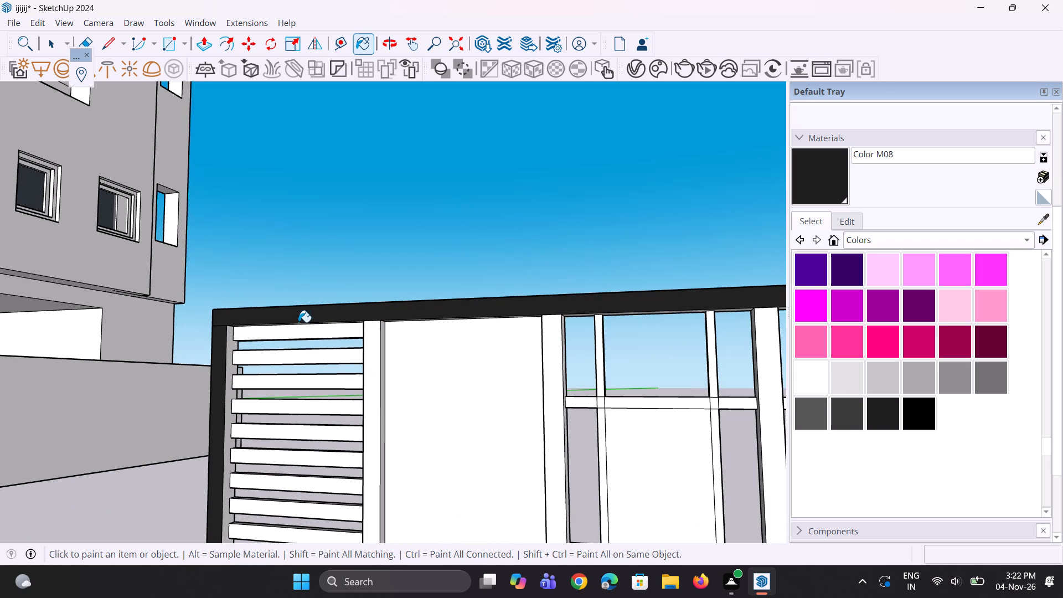
scroll(298, 322, up, 4)
click(330, 328)
middle_drag(376, 363, 376, 267)
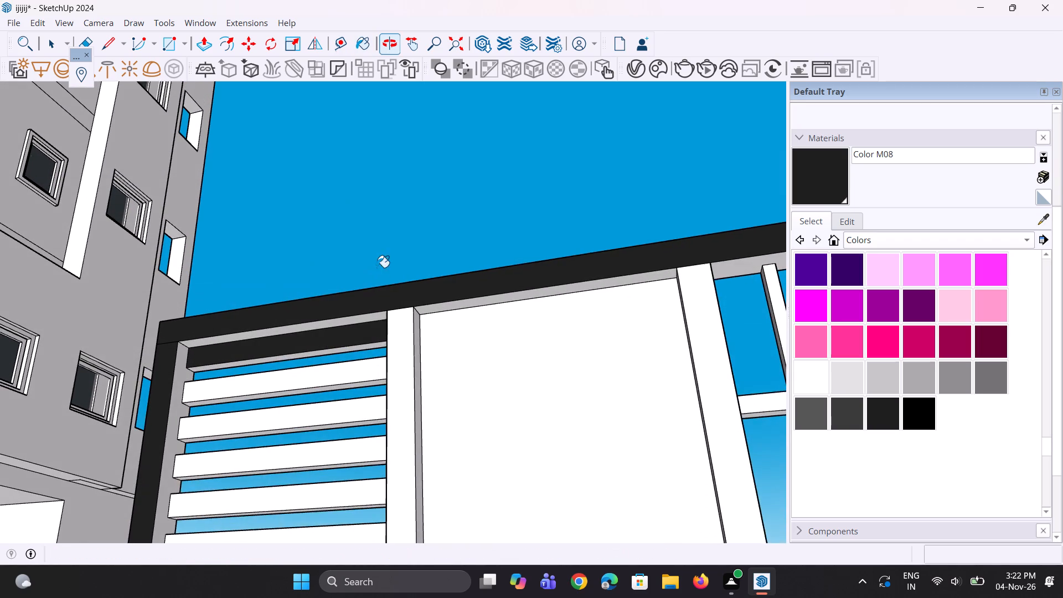
scroll(371, 346, up, 1)
click(368, 371)
click(369, 410)
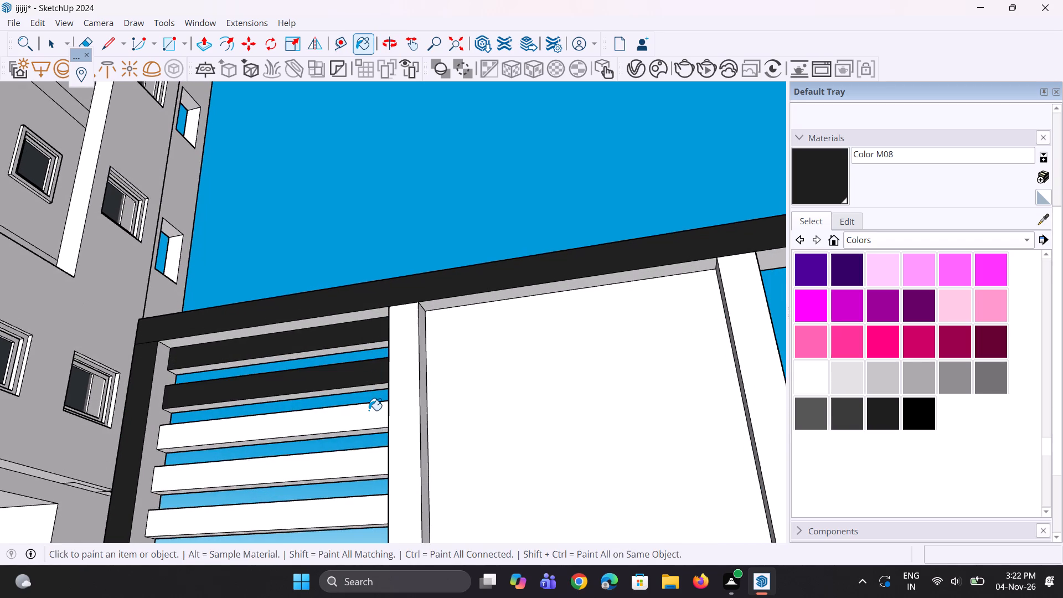
scroll(346, 373, down, 4)
scroll(348, 441, up, 3)
click(348, 433)
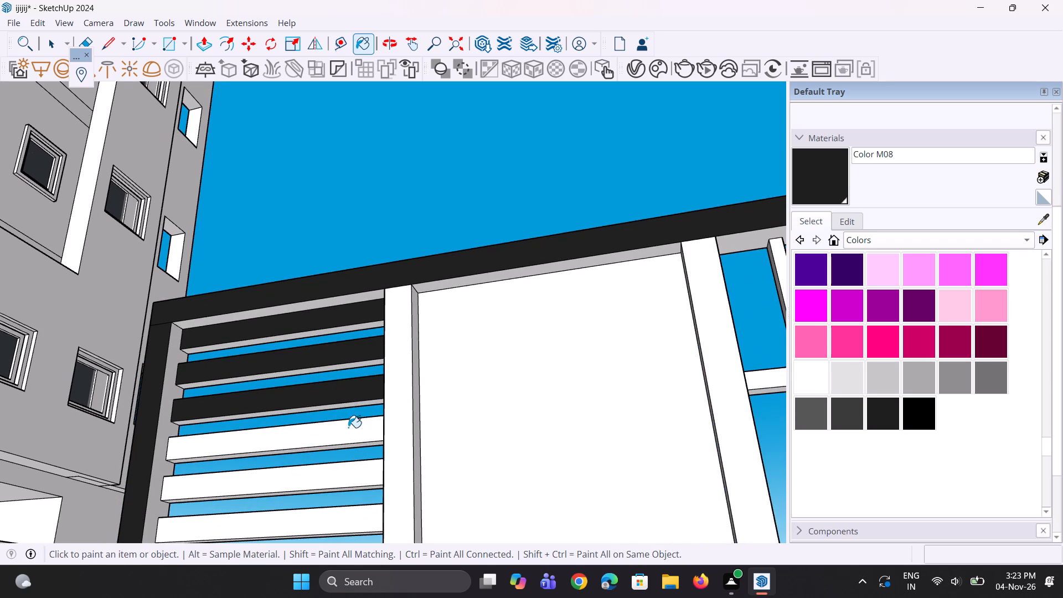
Paint the front faces of the fifth, sixth and seventh slats in the gate's left bay with Color M08.
scroll(346, 380, down, 9)
scroll(346, 456, up, 5)
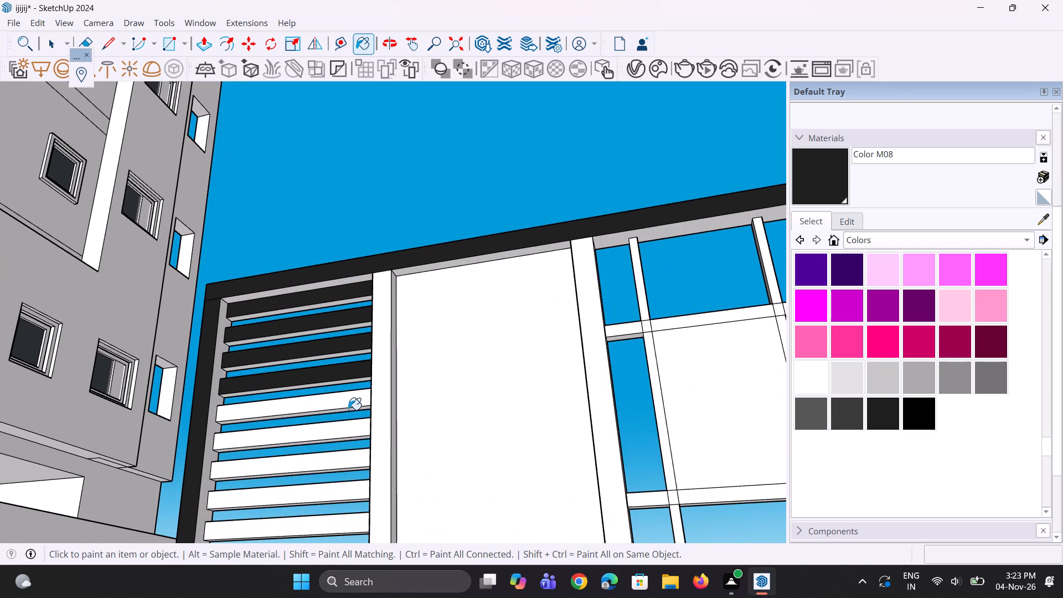
click(348, 410)
scroll(353, 403, up, 3)
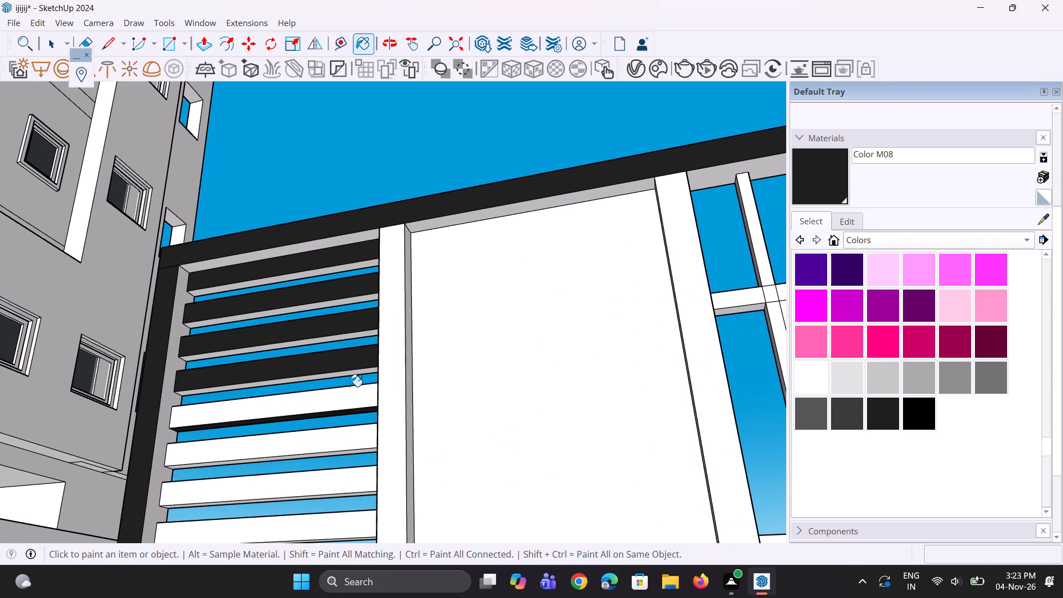
key(ctrl+z)
scroll(318, 334, up, 2)
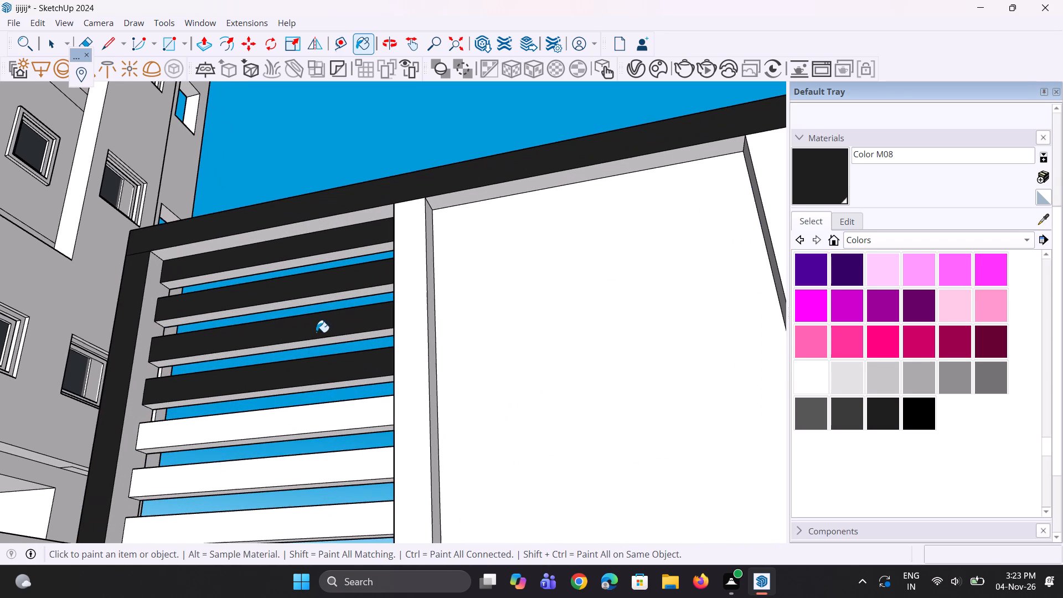
click(335, 398)
click(333, 420)
scroll(322, 380, down, 8)
scroll(317, 440, up, 2)
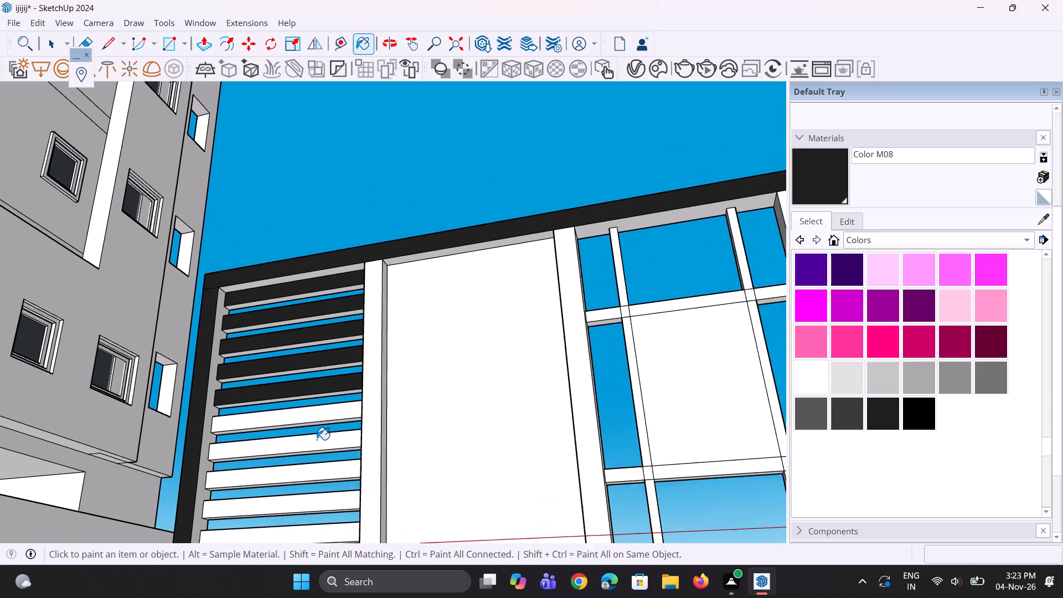
scroll(317, 440, up, 4)
click(310, 406)
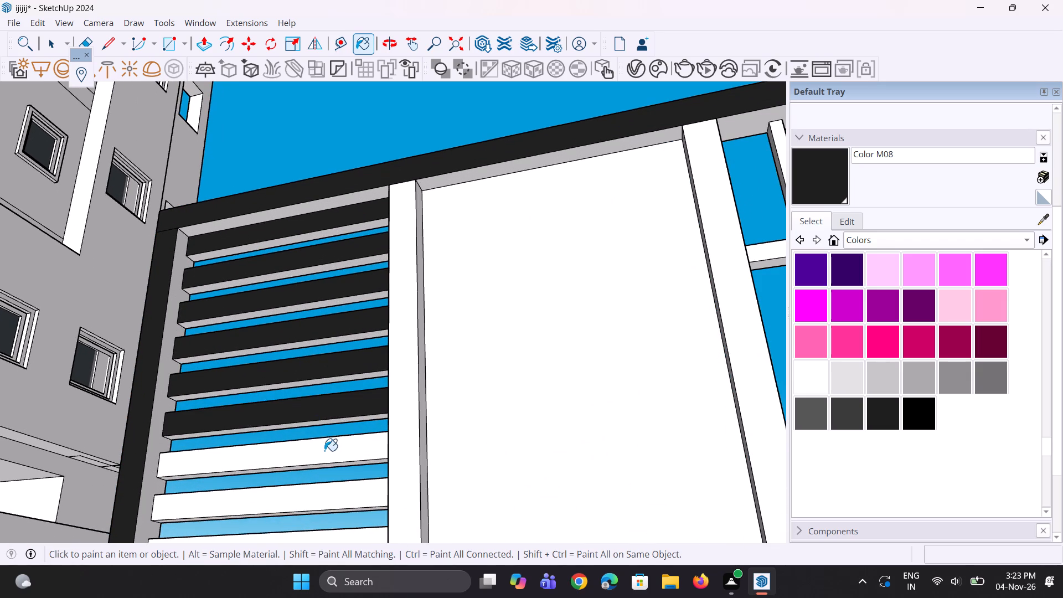
click(325, 451)
Paint the front faces of the bottom four slats in the gate's left bay with Color M08.
scroll(340, 399, down, 9)
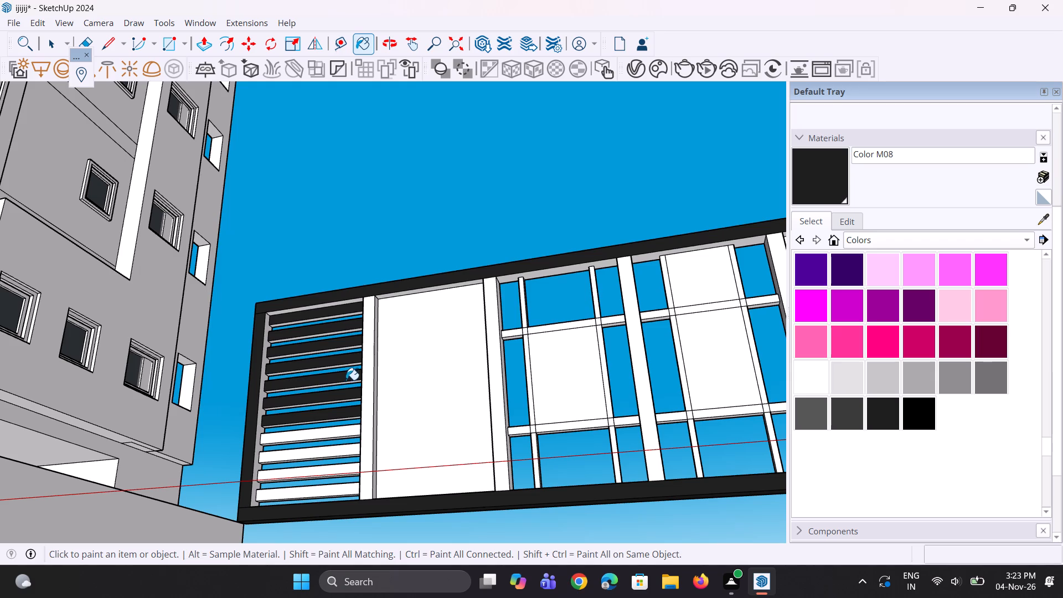
scroll(358, 372, down, 1)
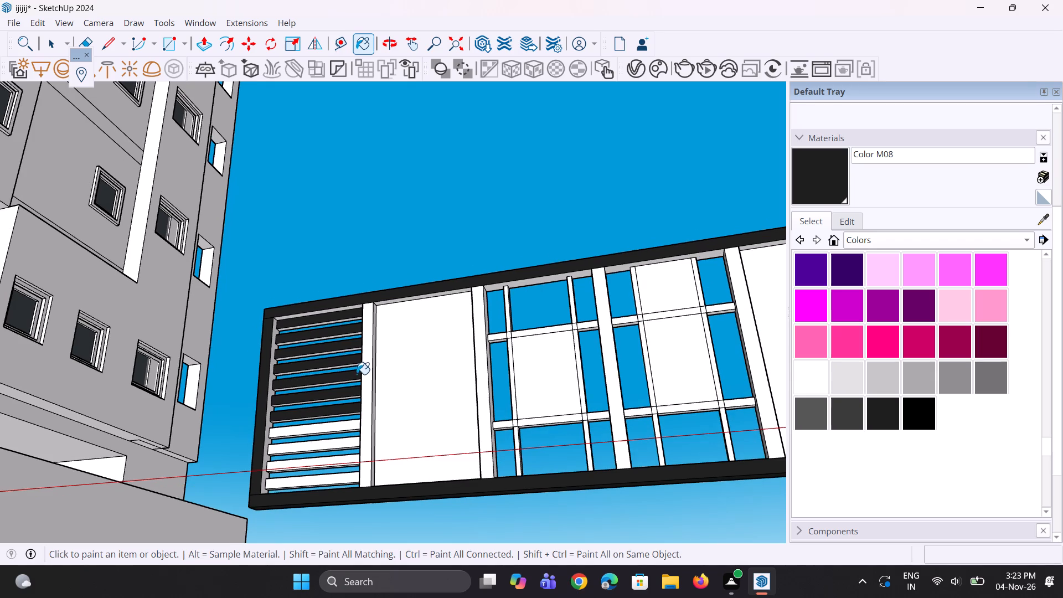
scroll(358, 434, up, 2)
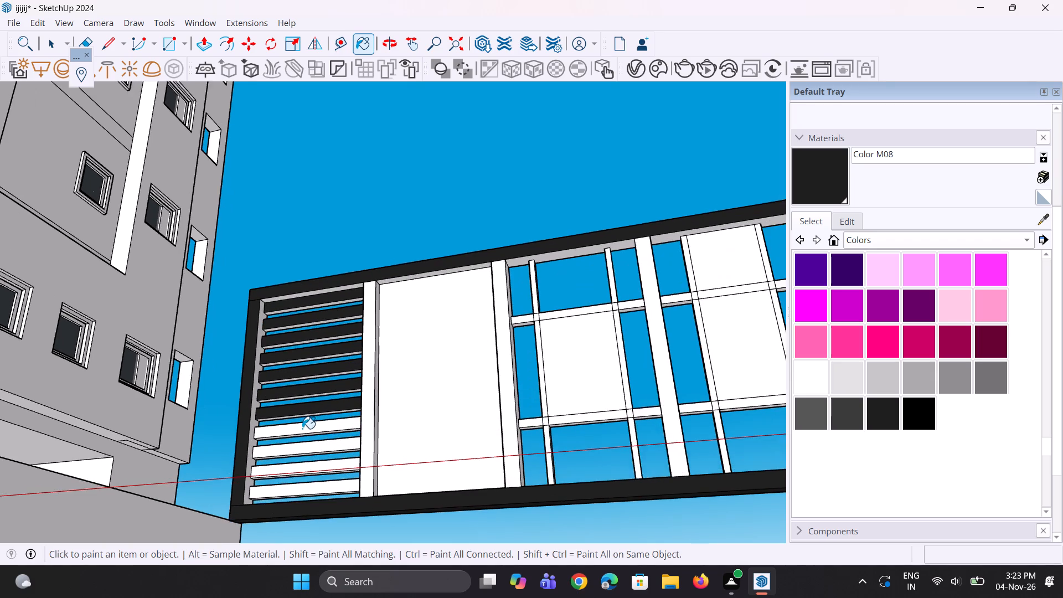
scroll(302, 429, up, 3)
click(305, 426)
click(359, 453)
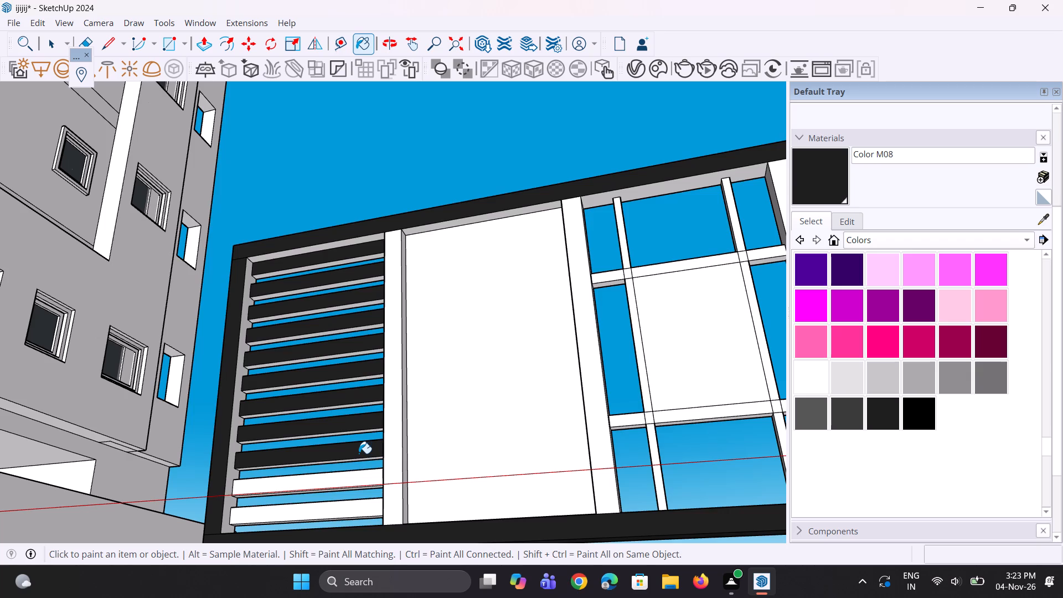
scroll(348, 405, down, 2)
scroll(363, 453, up, 5)
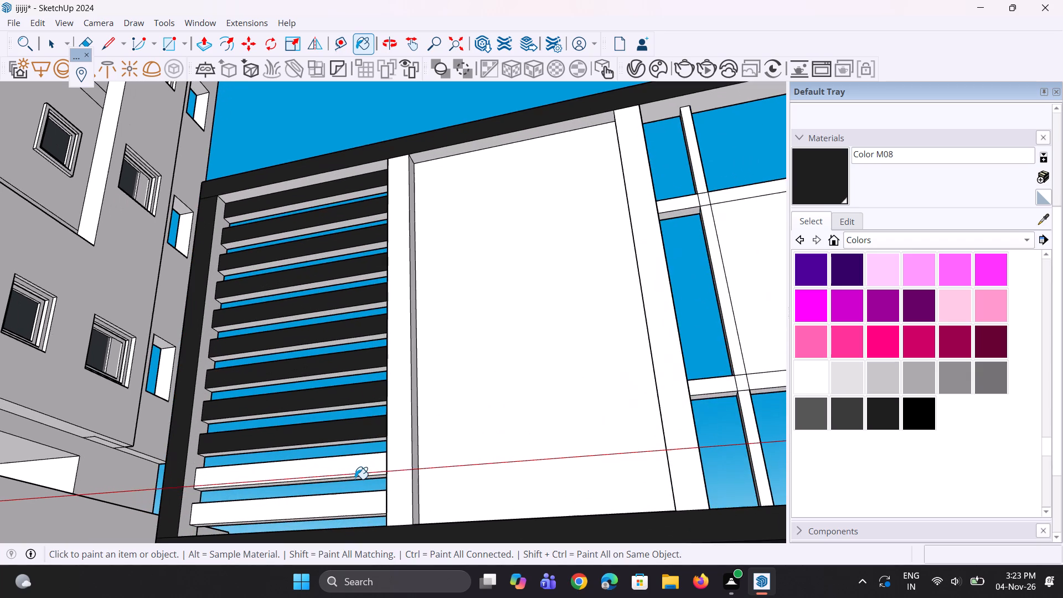
scroll(355, 475, up, 3)
click(352, 461)
scroll(361, 408, down, 3)
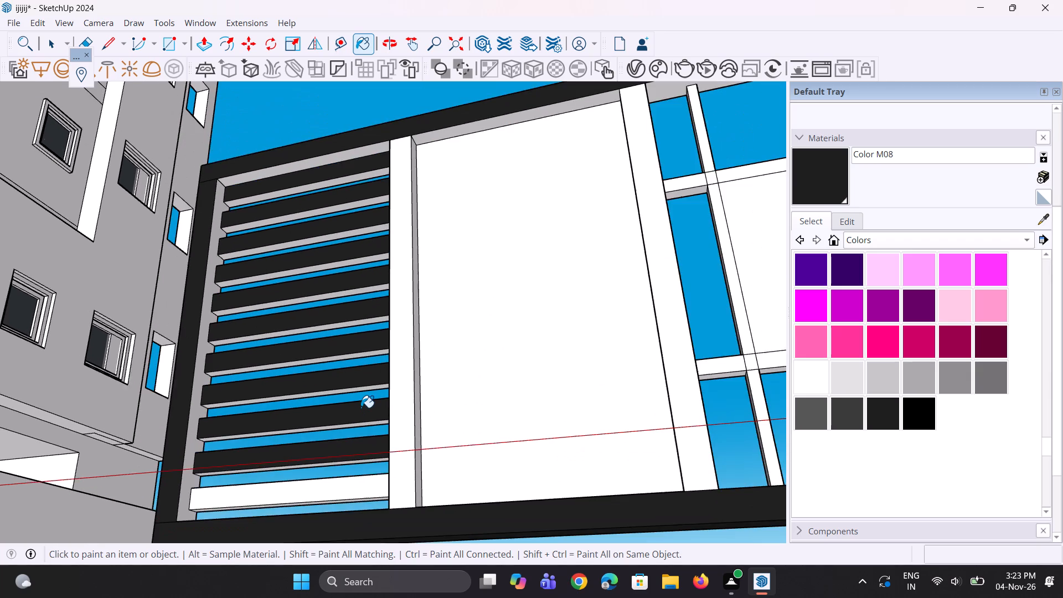
scroll(361, 408, down, 4)
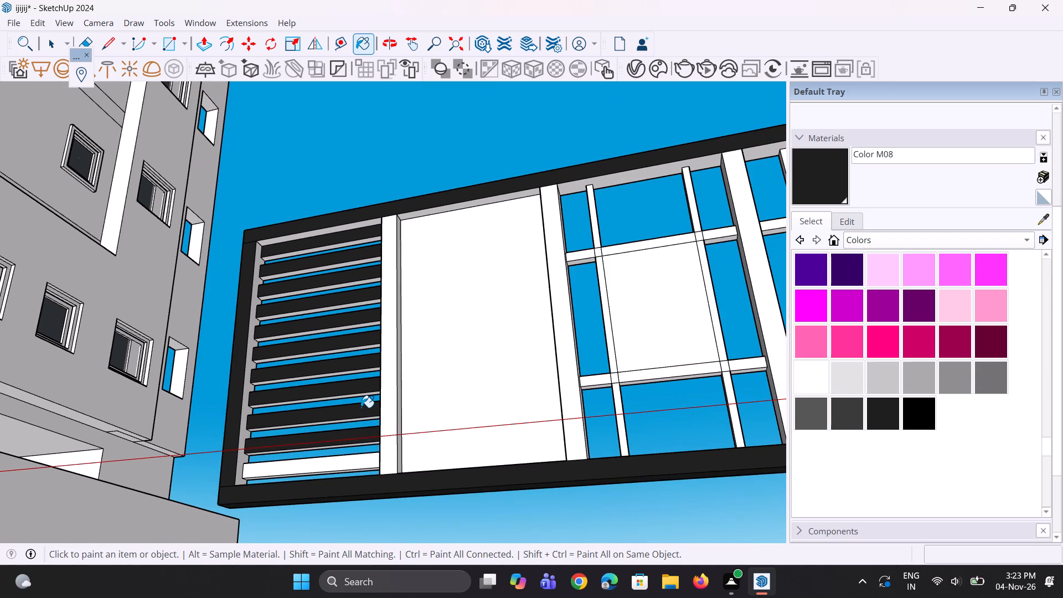
click(363, 462)
Paint the underside of the gate's top rail above the left slatted bay with Color M08.
scroll(325, 387, down, 4)
middle_drag(366, 333, 367, 419)
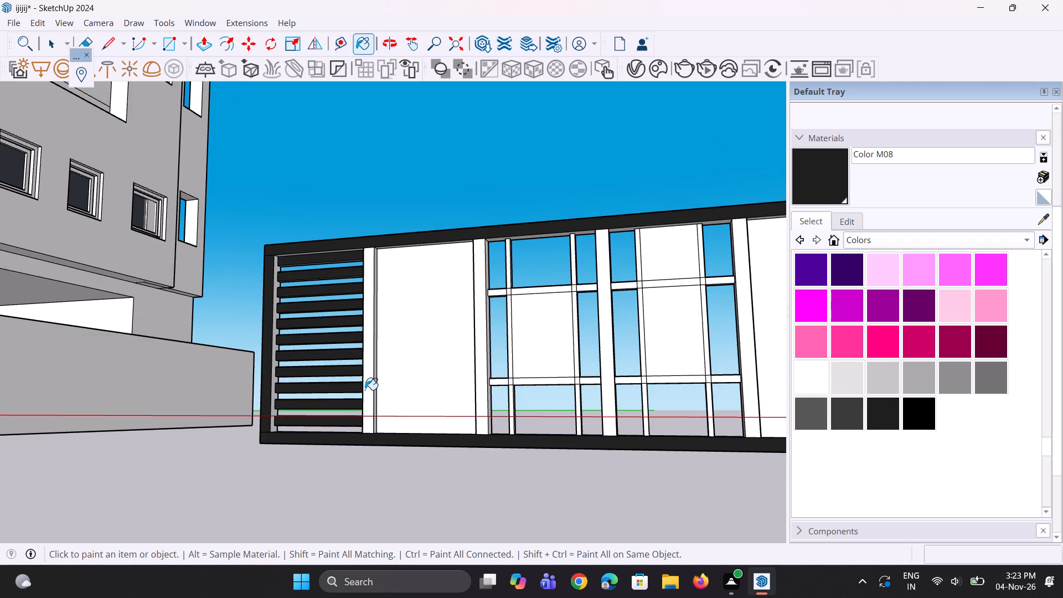
middle_drag(365, 389, 406, 220)
scroll(365, 260, up, 8)
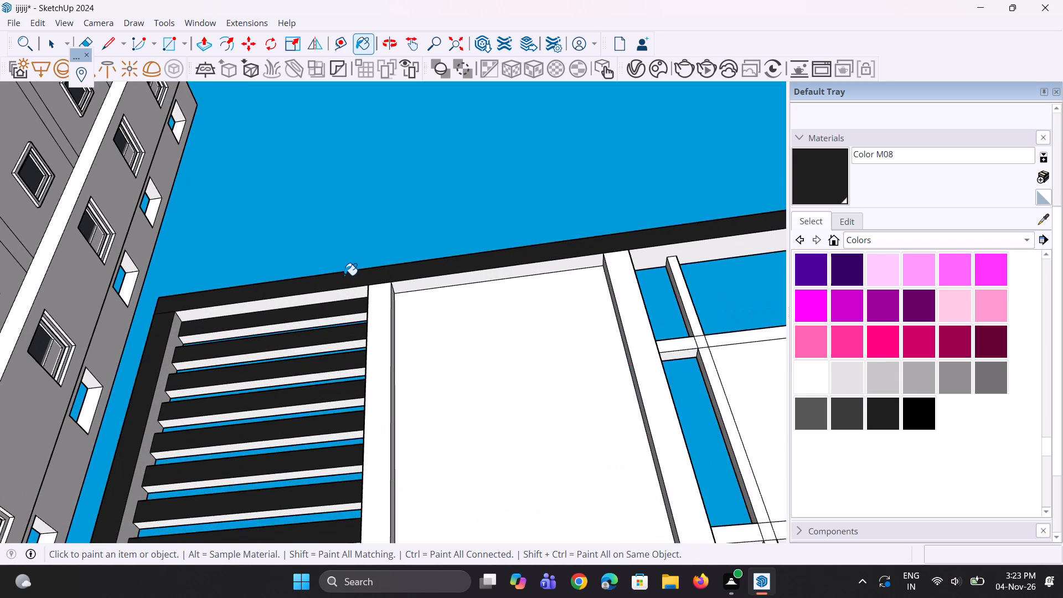
scroll(343, 275, up, 2)
click(341, 298)
Paint the undersides of the upper six slats in the gate's left bay with Color M08.
middle_drag(349, 345, 347, 337)
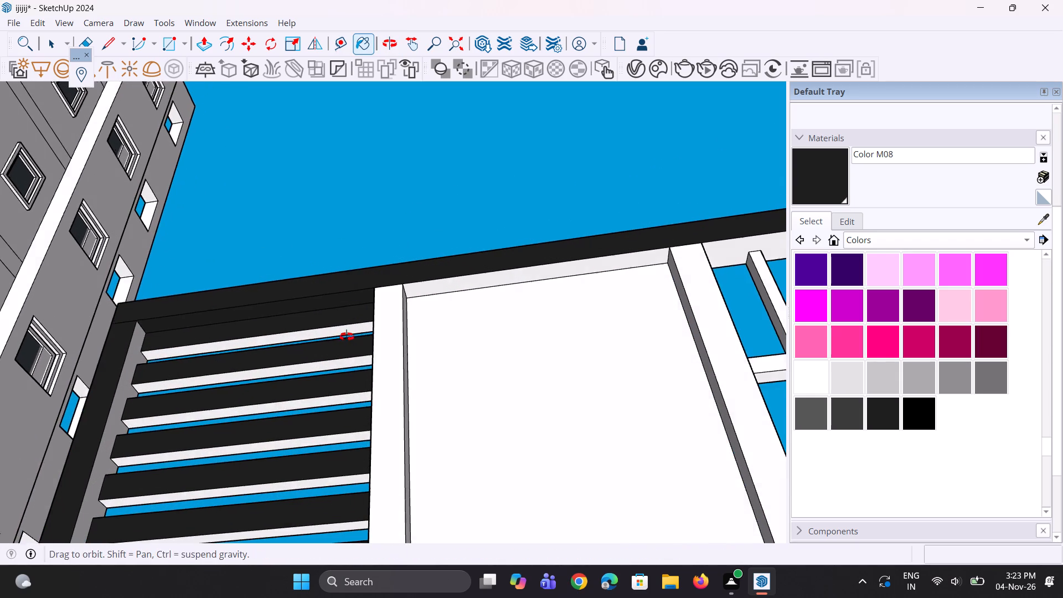
middle_drag(347, 337, 347, 329)
scroll(347, 329, up, 1)
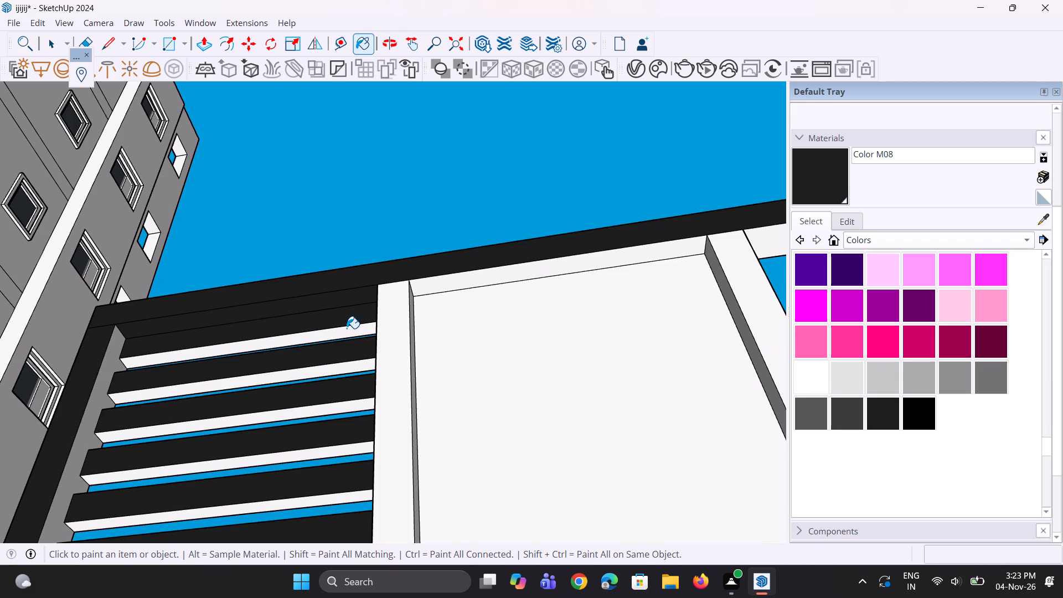
middle_drag(352, 365, 350, 335)
scroll(350, 342, up, 1)
click(351, 338)
click(356, 366)
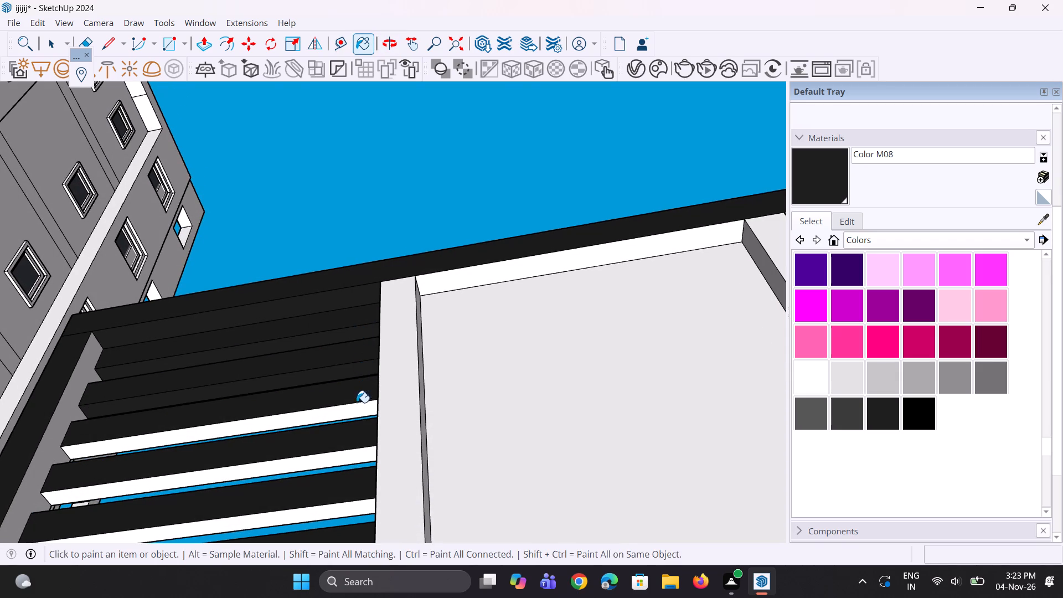
click(358, 406)
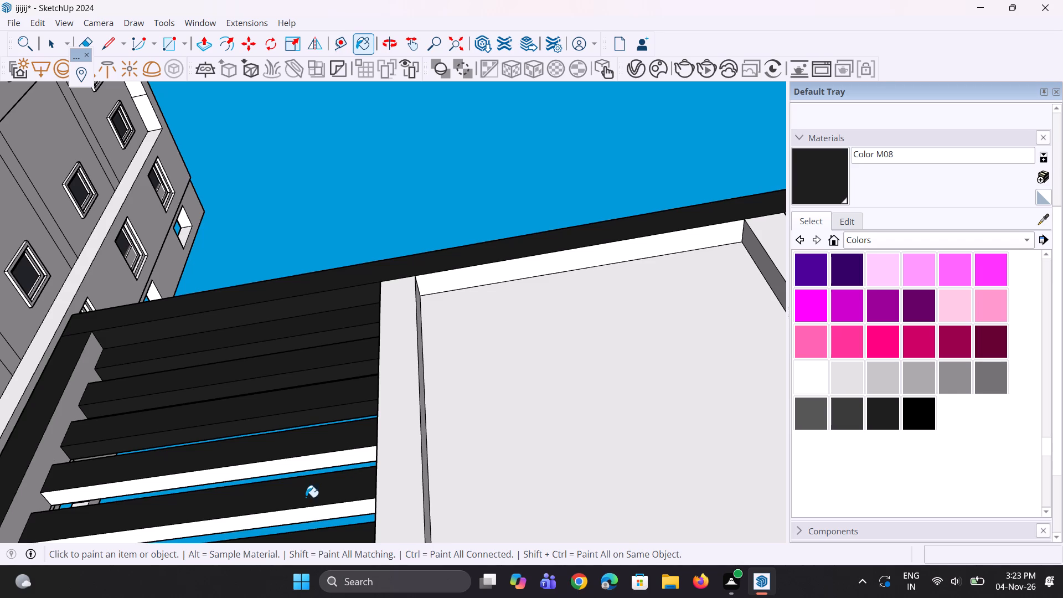
click(323, 463)
scroll(334, 408, down, 4)
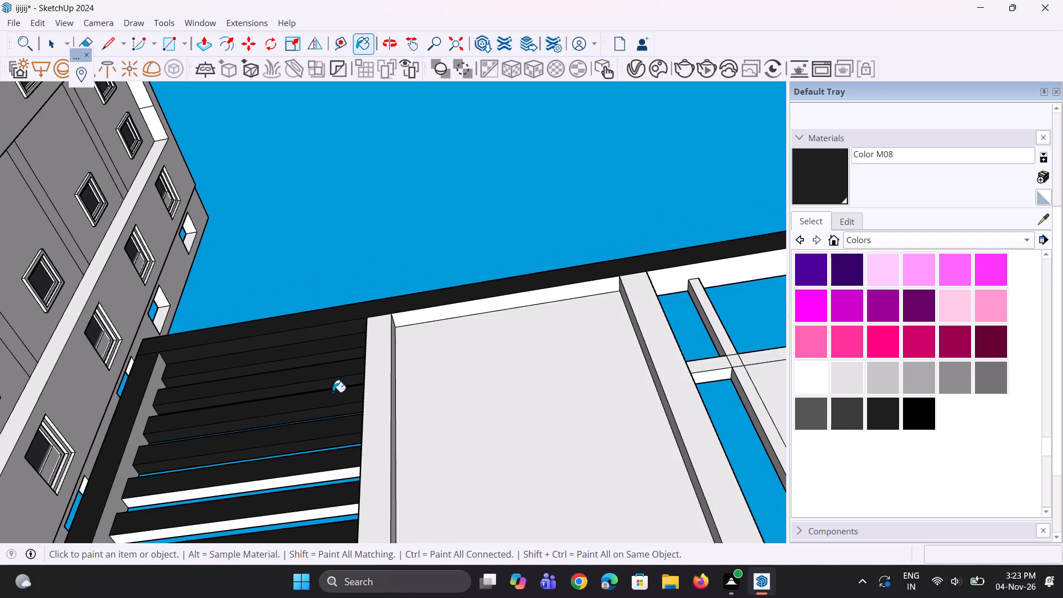
scroll(340, 452, up, 4)
click(341, 481)
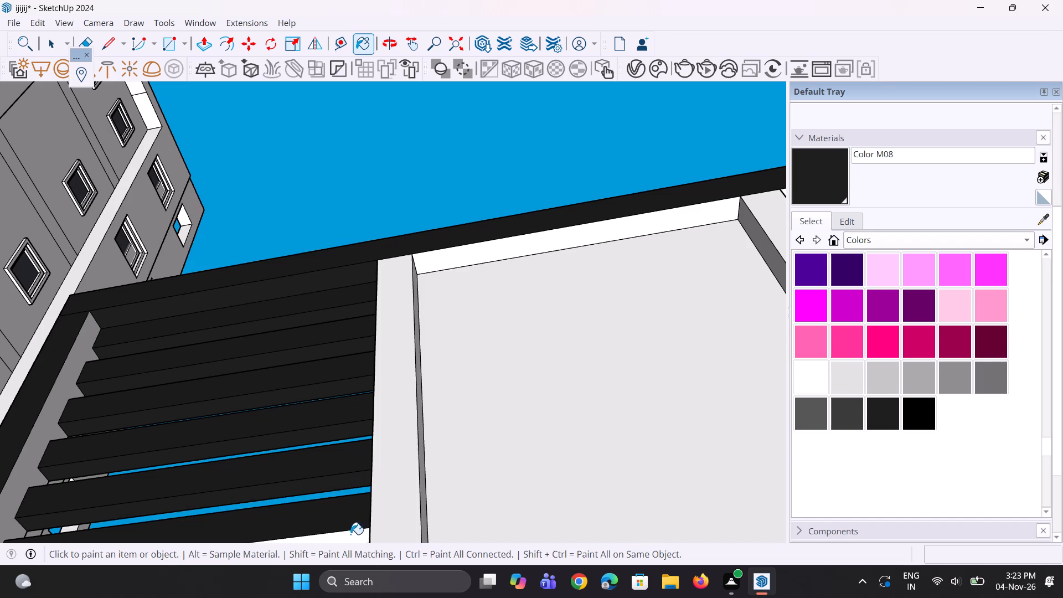
click(350, 534)
Paint the undersides of the next four slats down in the gate's left bay with Color M08.
scroll(379, 432, down, 12)
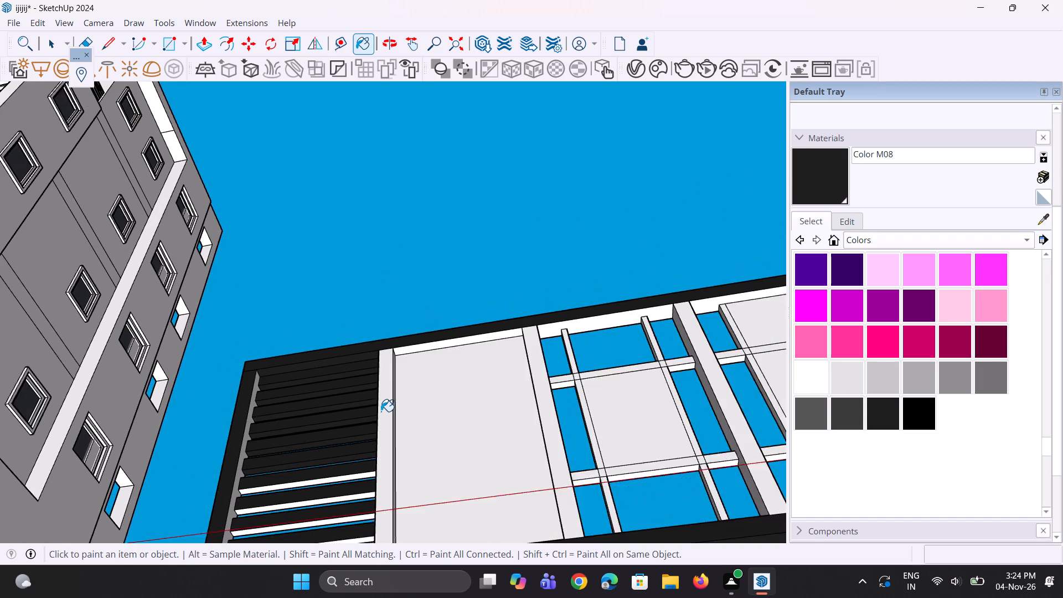
scroll(381, 406, down, 6)
scroll(382, 440, up, 2)
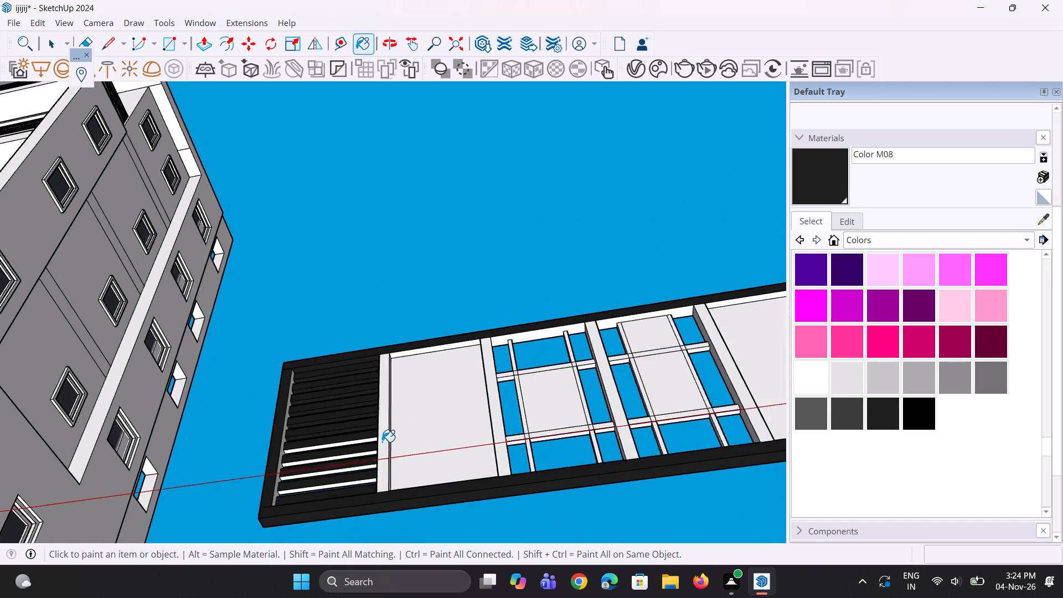
scroll(382, 442, up, 13)
middle_drag(350, 448, 354, 439)
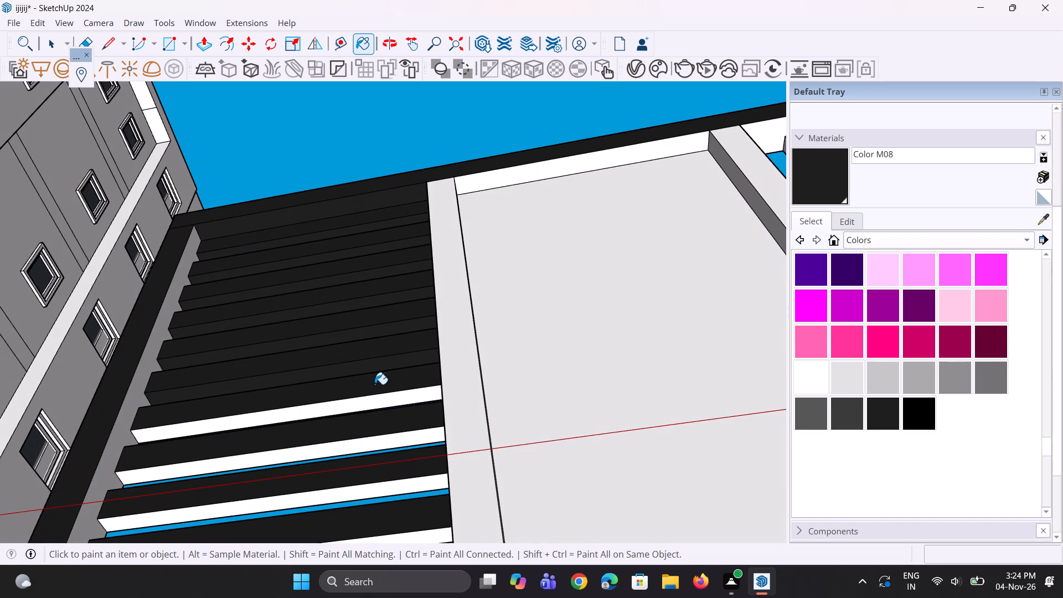
click(382, 395)
click(406, 439)
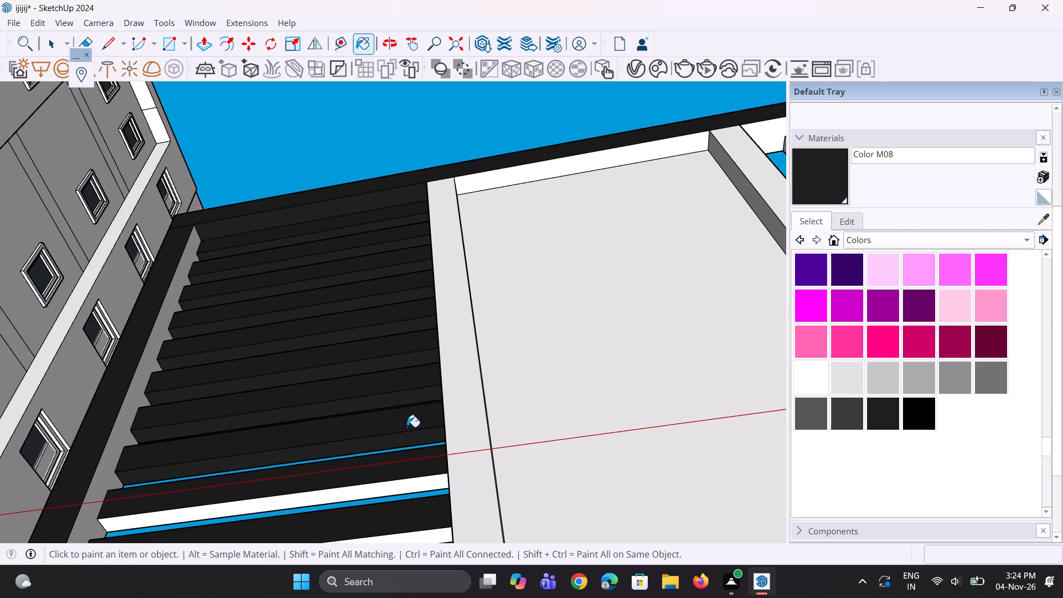
scroll(407, 414, down, 3)
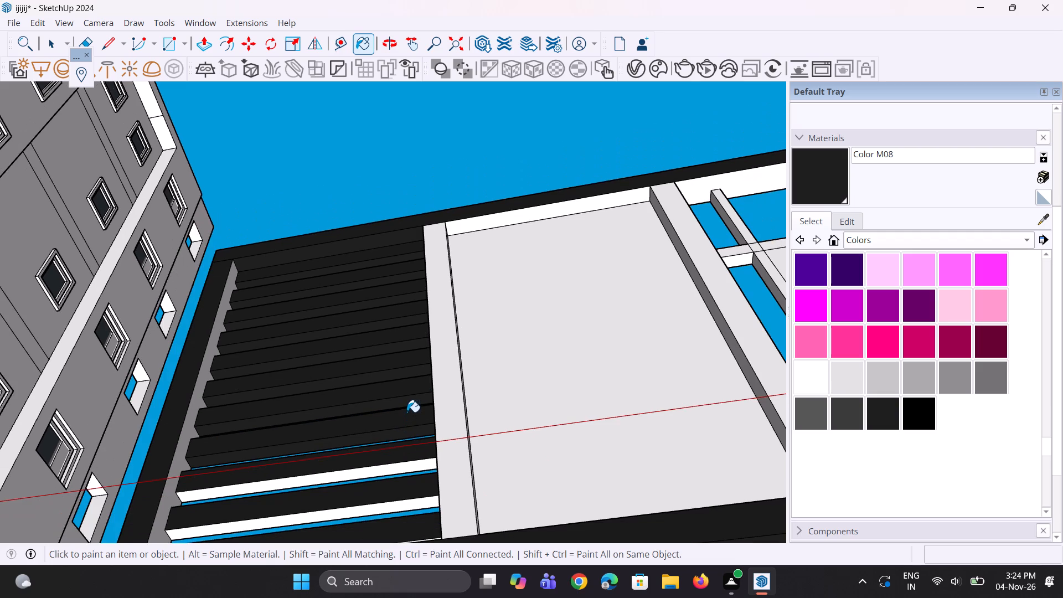
scroll(407, 412, down, 1)
scroll(405, 461, up, 2)
click(405, 461)
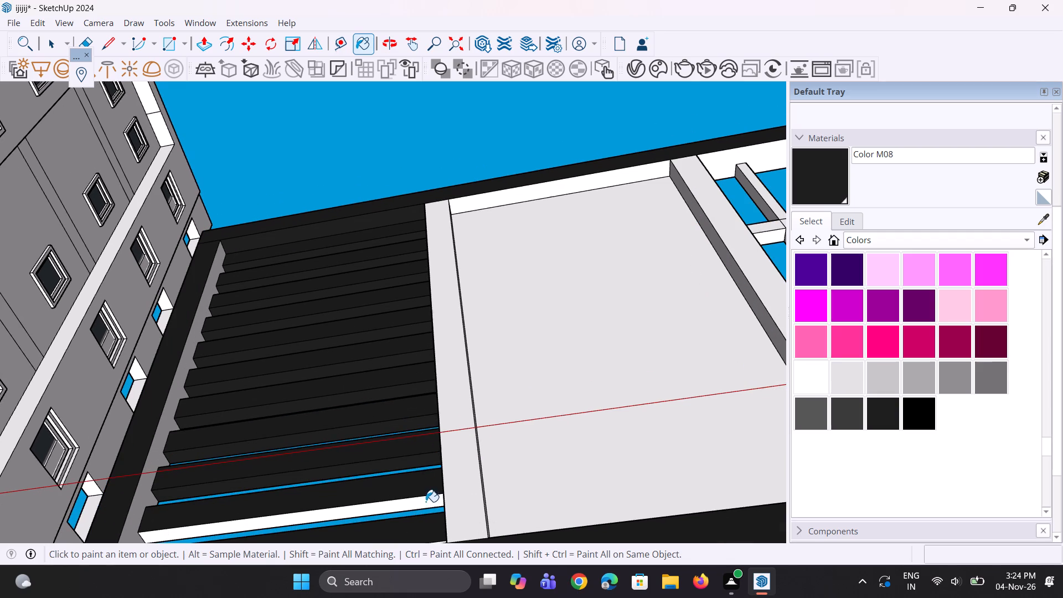
click(426, 501)
Paint the top faces of the second and third slats from the top in the gate's left bay with Color M08.
scroll(365, 468, down, 4)
scroll(383, 427, down, 4)
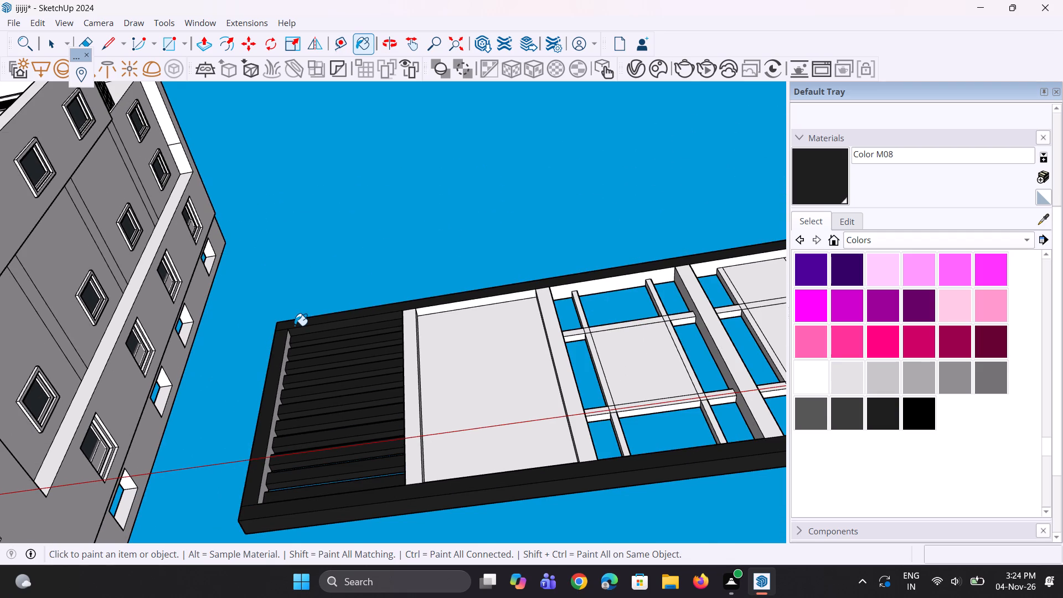
scroll(297, 329, down, 3)
middle_drag(292, 324, 303, 432)
scroll(299, 412, down, 8)
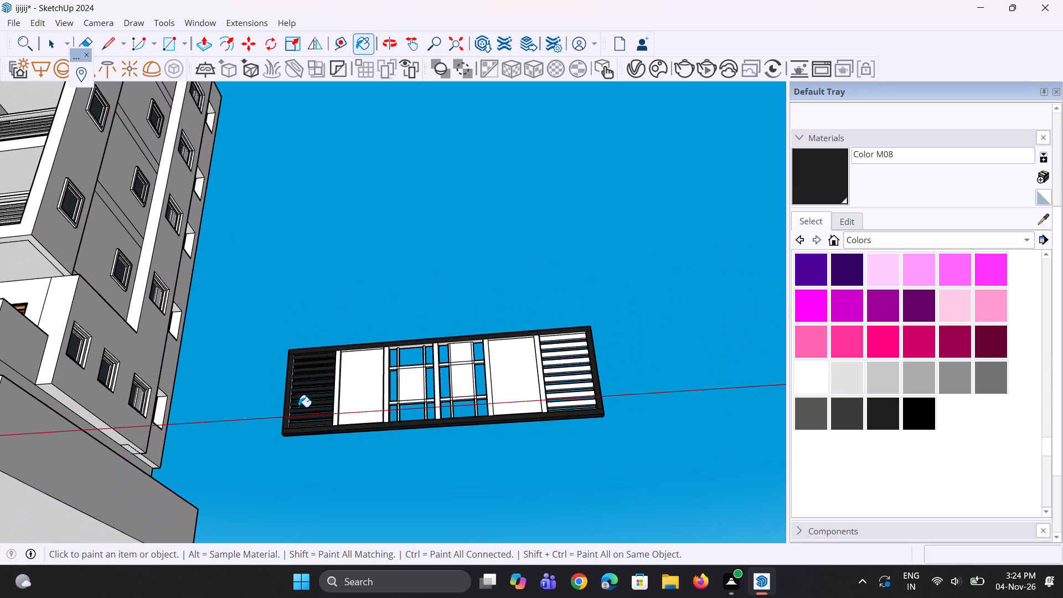
middle_drag(325, 340, 318, 401)
scroll(319, 450, up, 6)
middle_drag(319, 451, 304, 569)
scroll(319, 441, up, 5)
middle_drag(348, 388, 323, 456)
scroll(335, 368, up, 8)
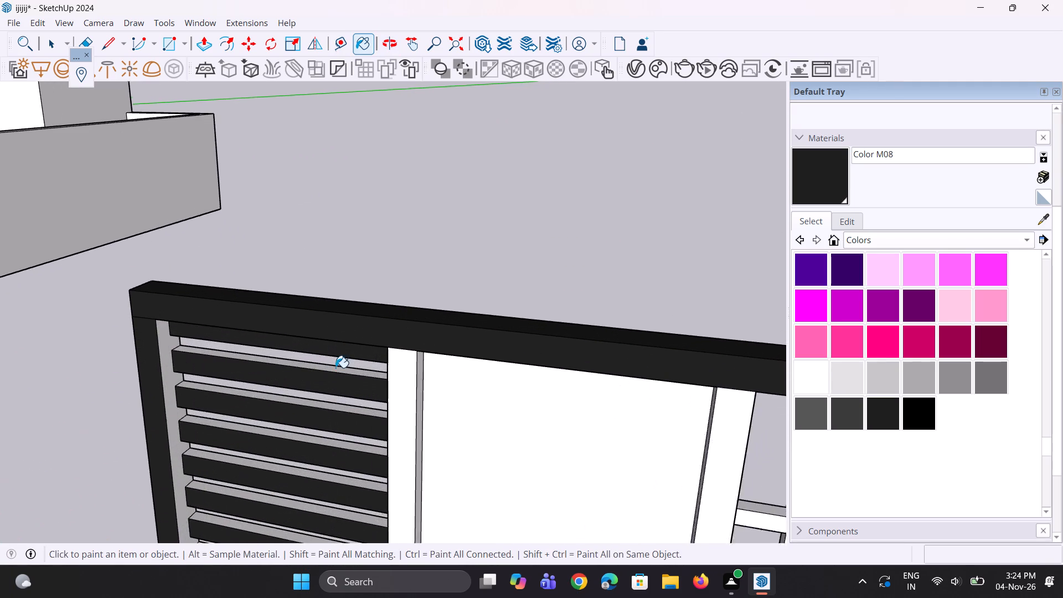
middle_drag(336, 368, 336, 362)
click(336, 369)
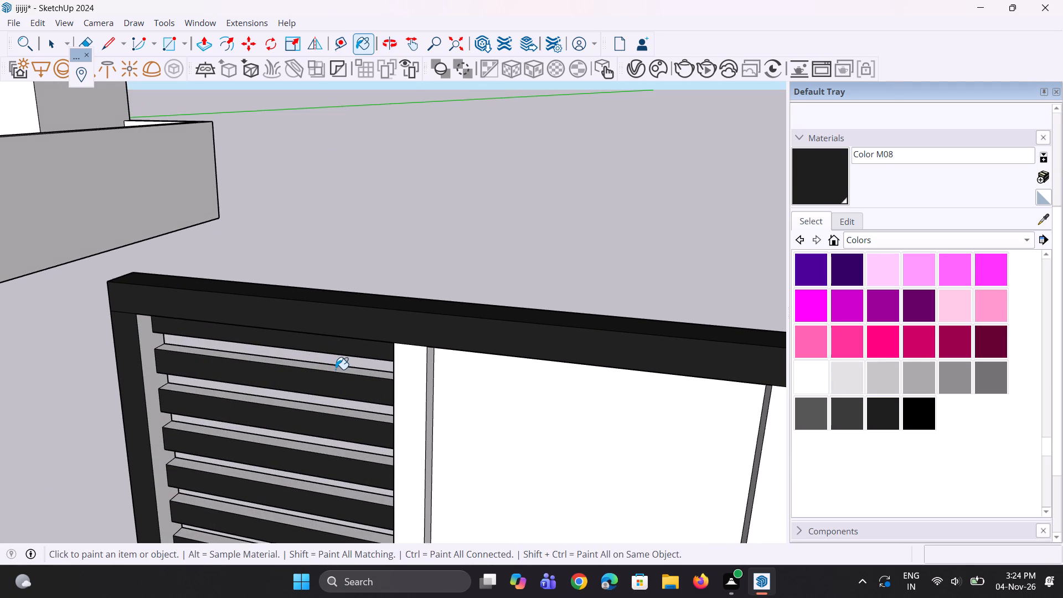
scroll(336, 357, down, 4)
scroll(349, 424, up, 6)
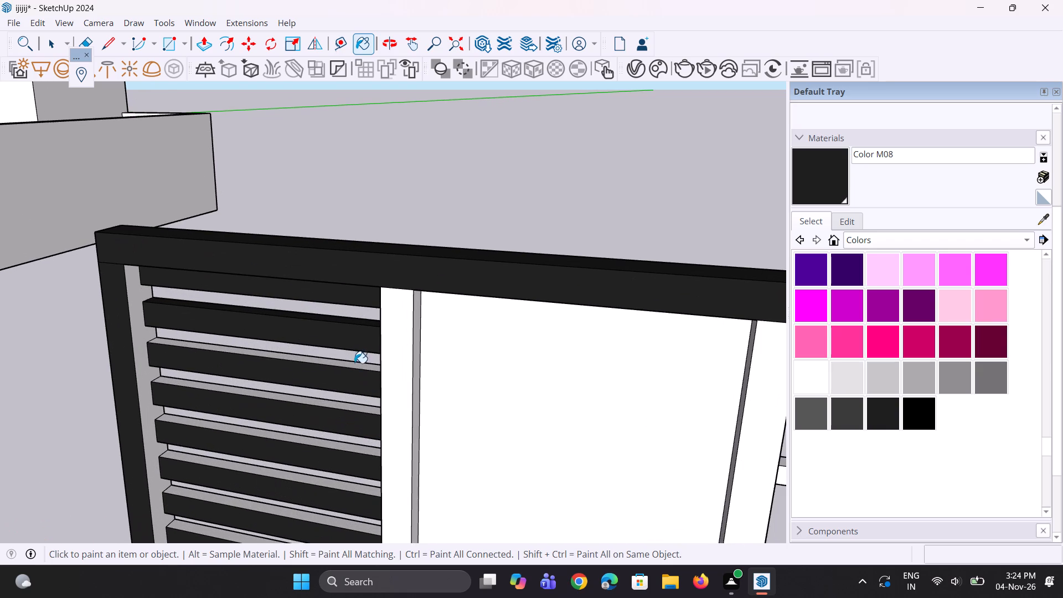
scroll(340, 365, up, 2)
click(339, 367)
click(342, 361)
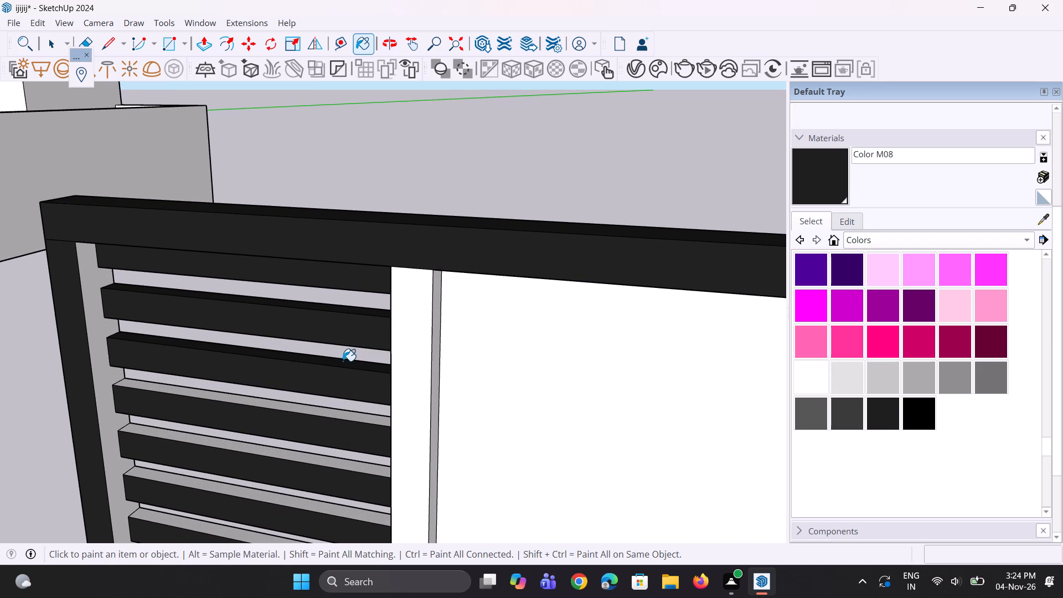
Paint the top faces of the next five slats down in the gate's left bay with Color M08.
scroll(340, 337, down, 3)
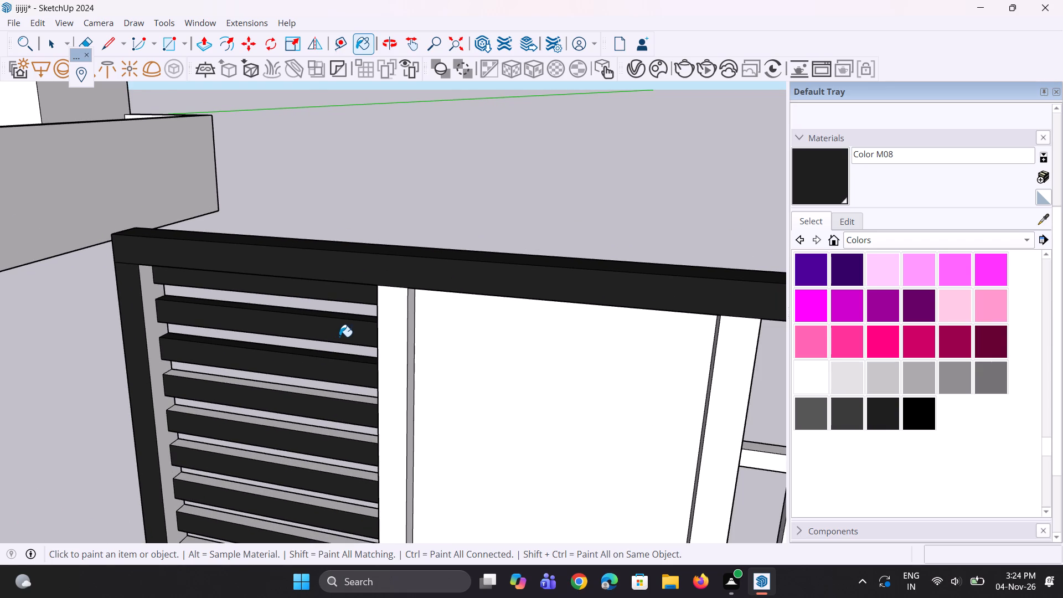
scroll(328, 400, up, 3)
click(333, 394)
scroll(337, 318, down, 5)
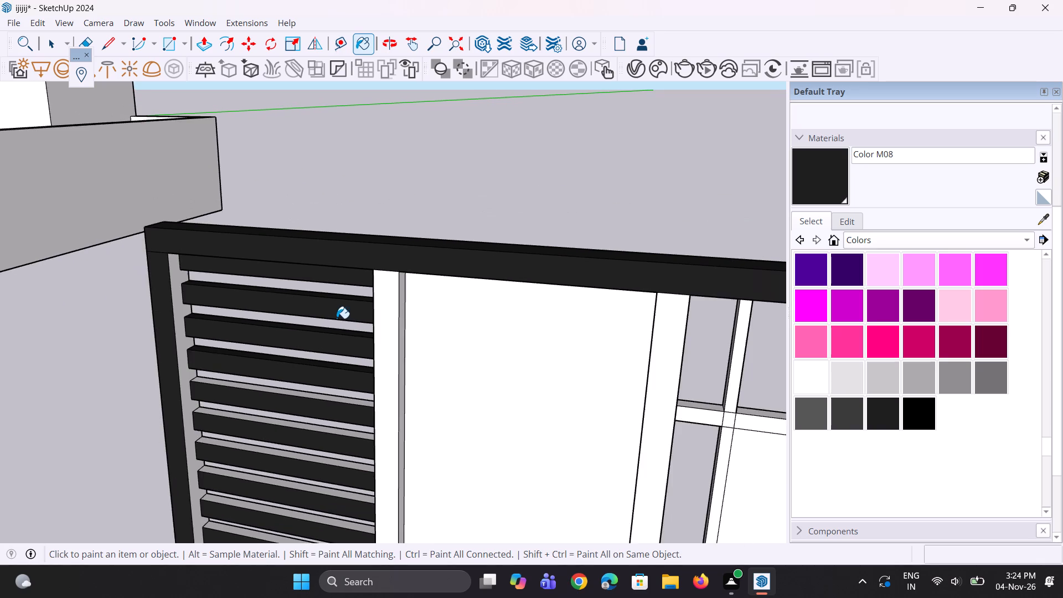
scroll(337, 318, down, 4)
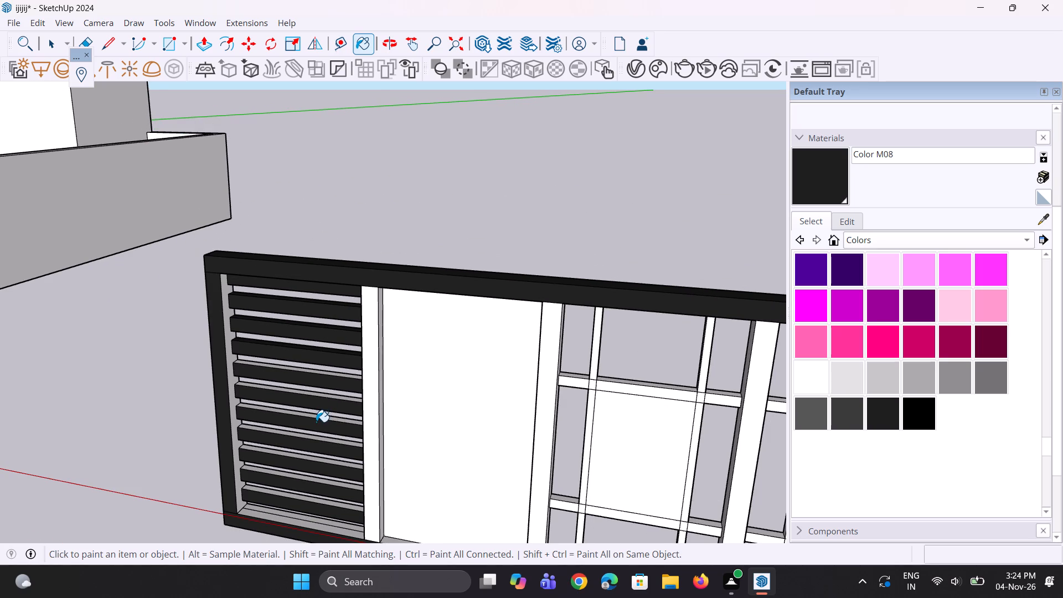
scroll(308, 440, up, 3)
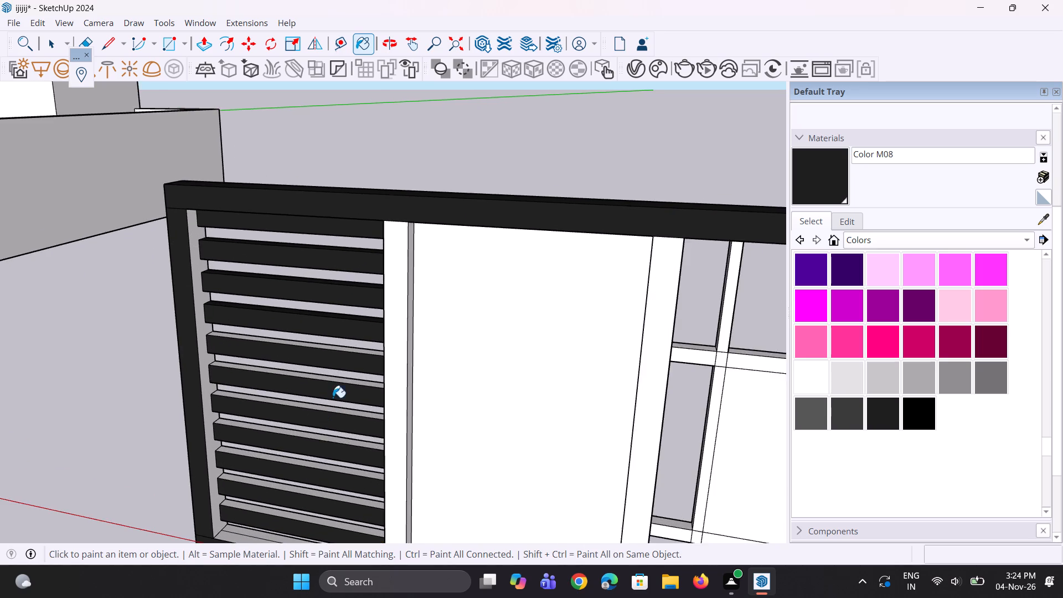
scroll(333, 394, up, 4)
scroll(356, 356, up, 2)
click(368, 322)
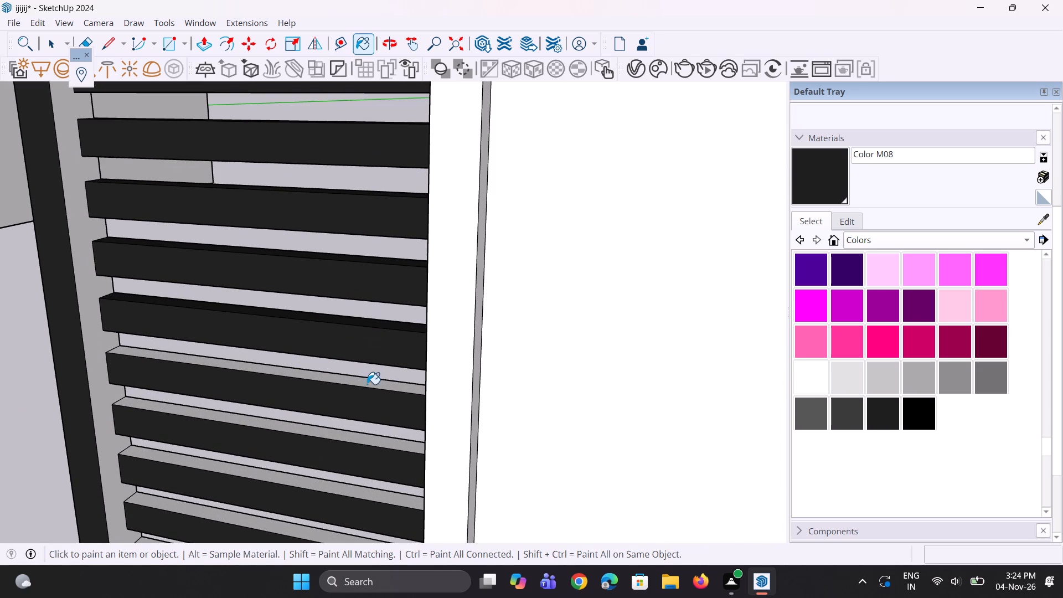
drag(367, 384, 367, 378)
middle_drag(373, 340, 344, 424)
scroll(350, 387, up, 3)
click(358, 375)
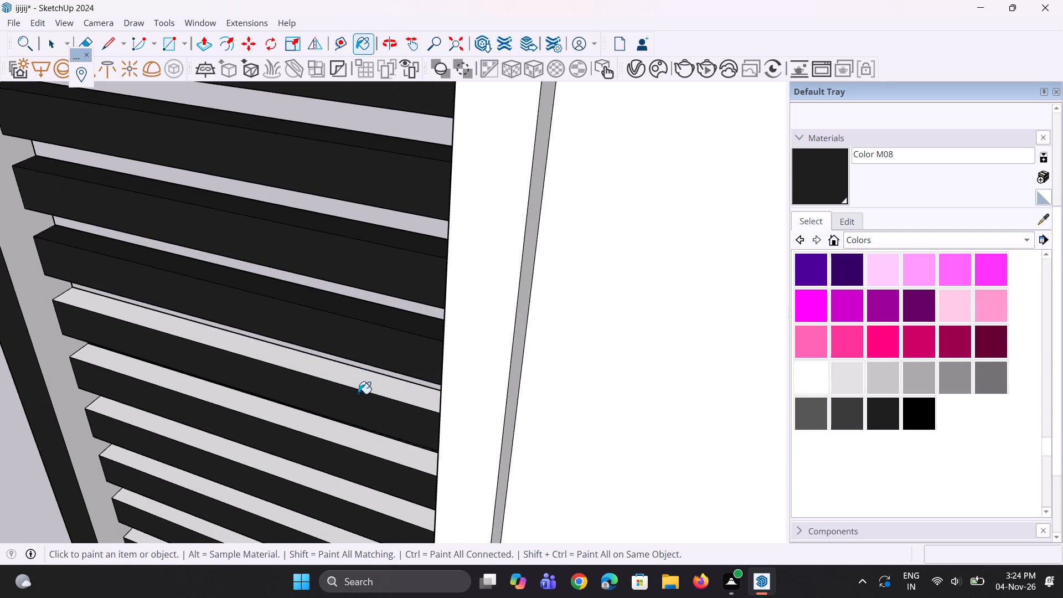
click(358, 435)
Paint the top faces of the bottom four slats in the gate's left bay with Color M08.
scroll(359, 350, down, 2)
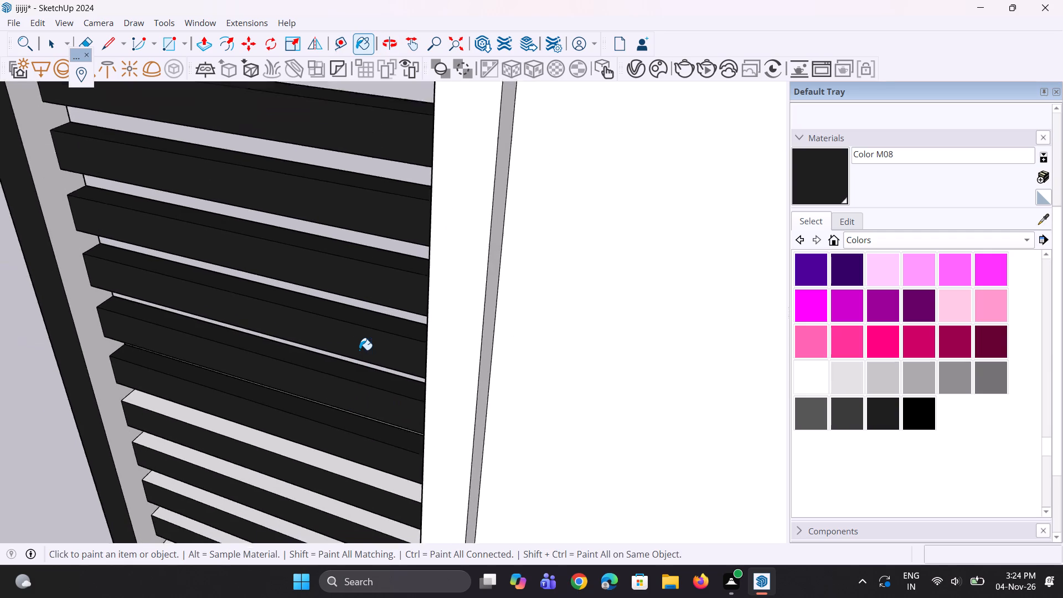
scroll(359, 350, down, 6)
scroll(383, 457, up, 6)
click(379, 412)
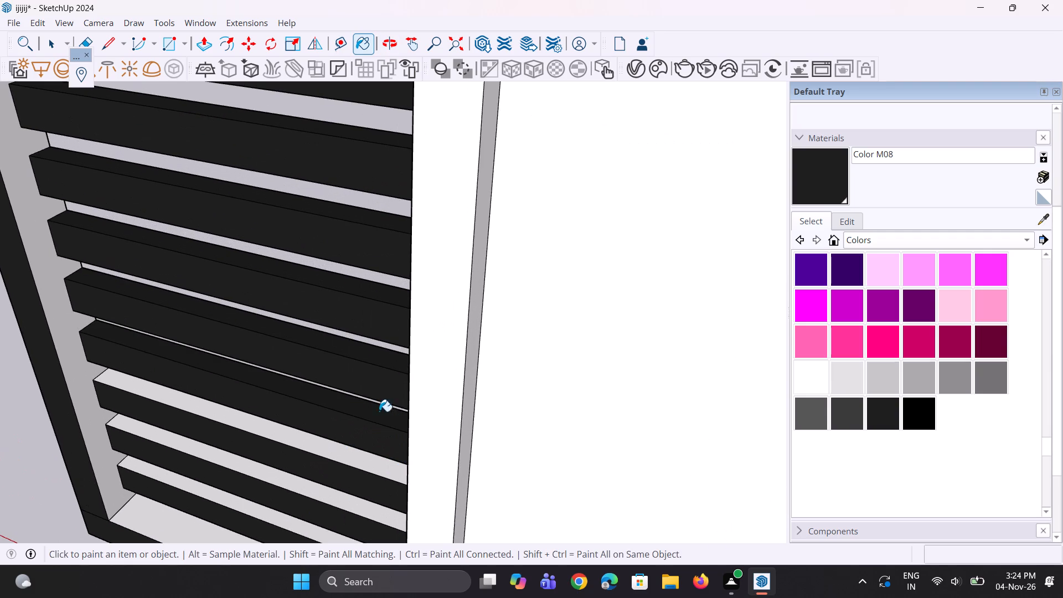
click(363, 458)
scroll(448, 356, down, 11)
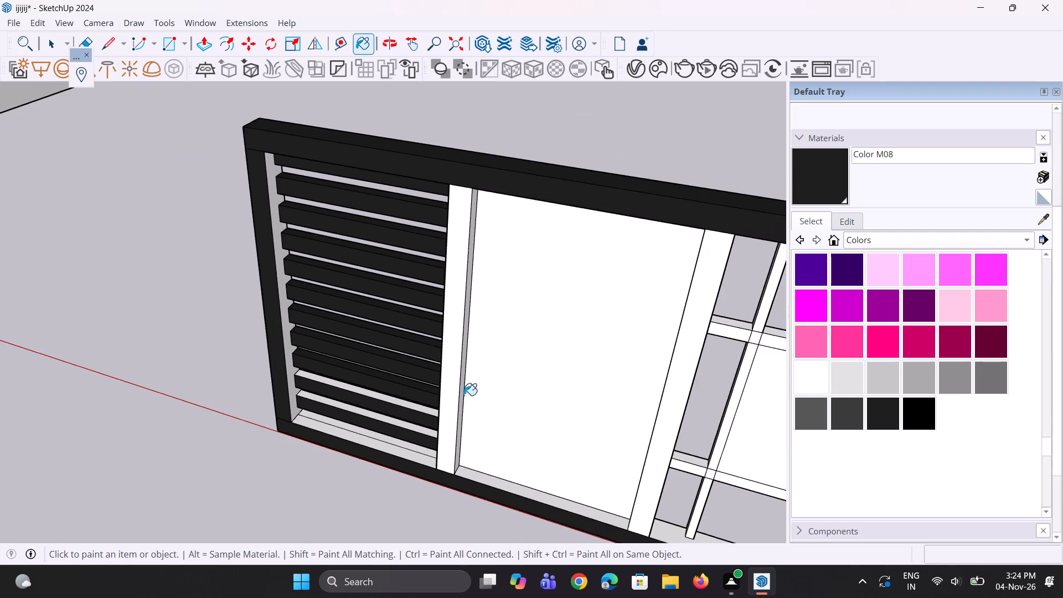
middle_drag(458, 421, 492, 391)
scroll(490, 391, down, 1)
scroll(405, 455, up, 5)
scroll(441, 385, up, 3)
click(442, 377)
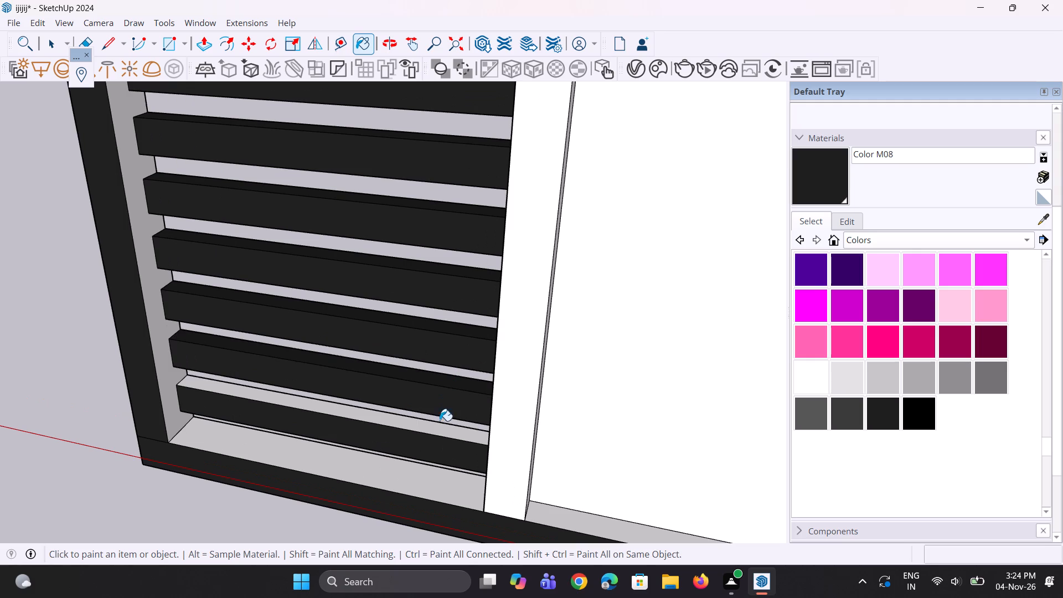
click(438, 429)
click(411, 462)
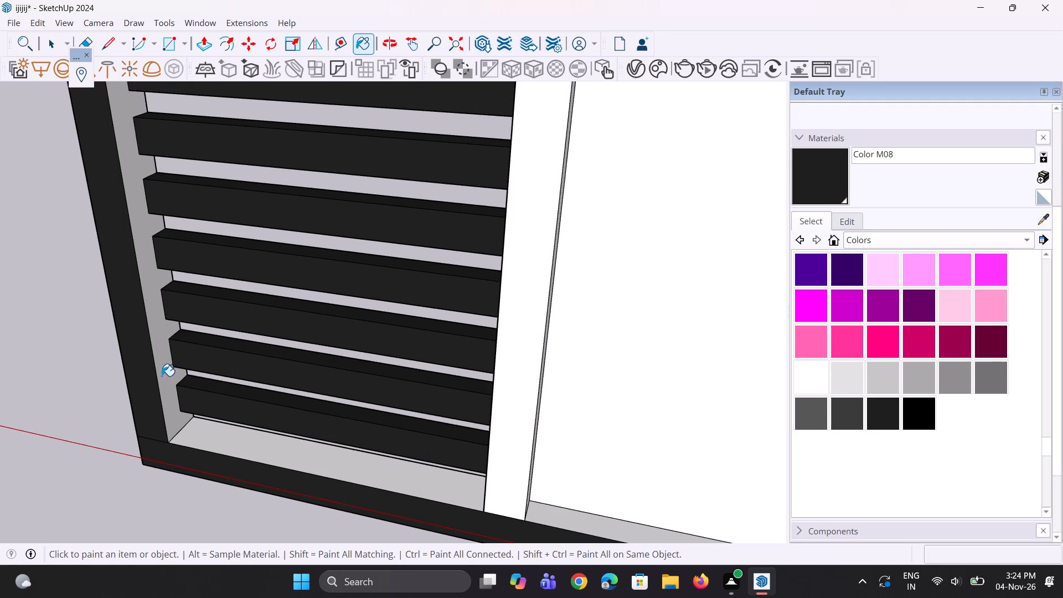
Paint the inner face of the gate's left end post and the bottom rail's upper face below the slats with Color M08.
click(162, 376)
click(190, 431)
scroll(196, 428, down, 10)
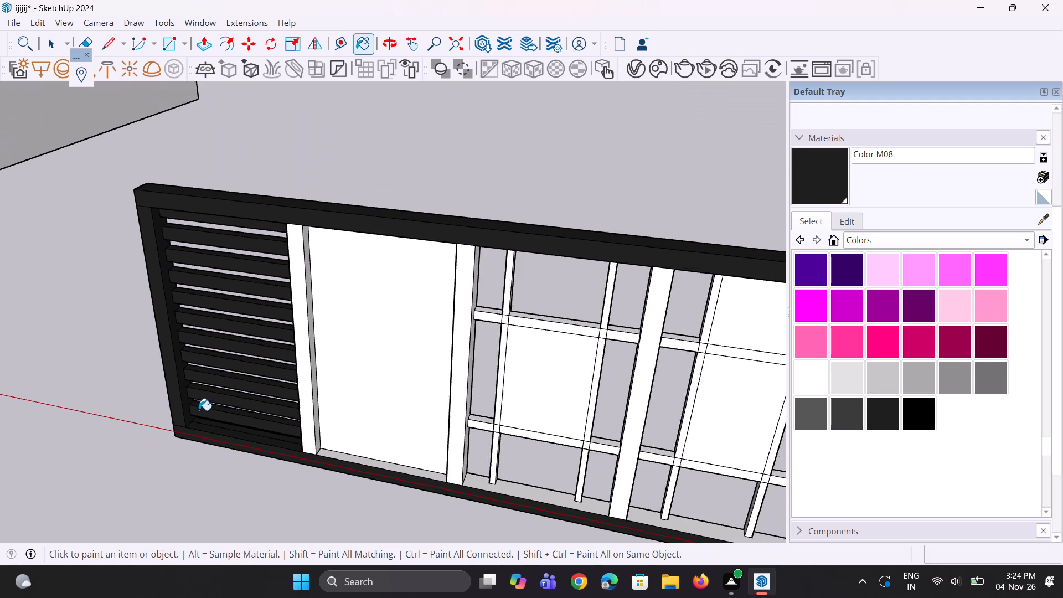
scroll(199, 410, down, 1)
Paint the front and both side faces of the post between the left slatted bay and the solid panel with Color M08.
middle_drag(251, 380, 562, 262)
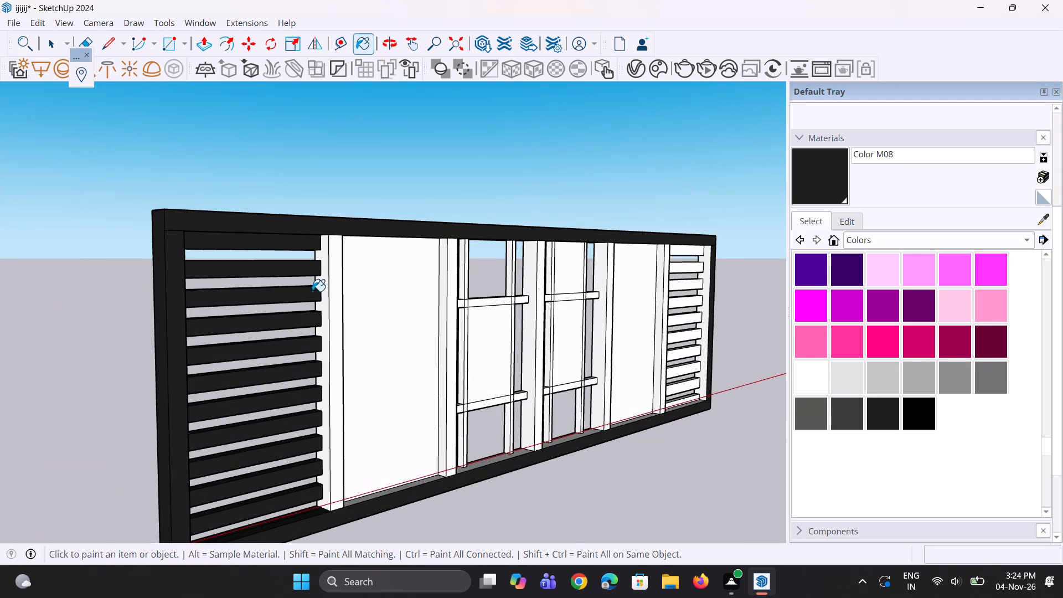
scroll(308, 291, up, 4)
click(332, 245)
middle_drag(220, 244, 0, 186)
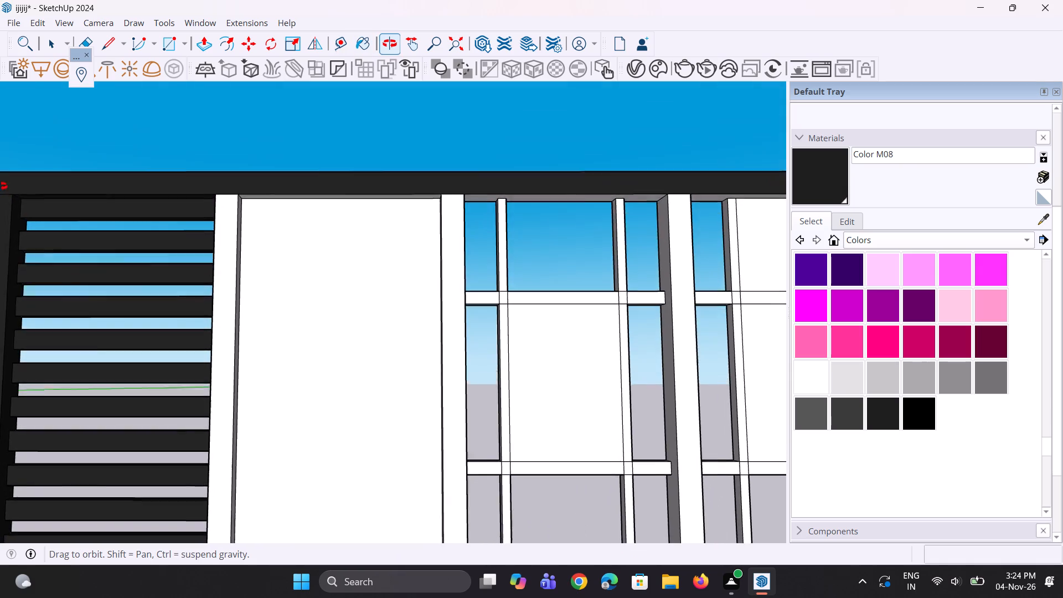
middle_drag(0, 186, 0, 238)
scroll(15, 250, down, 3)
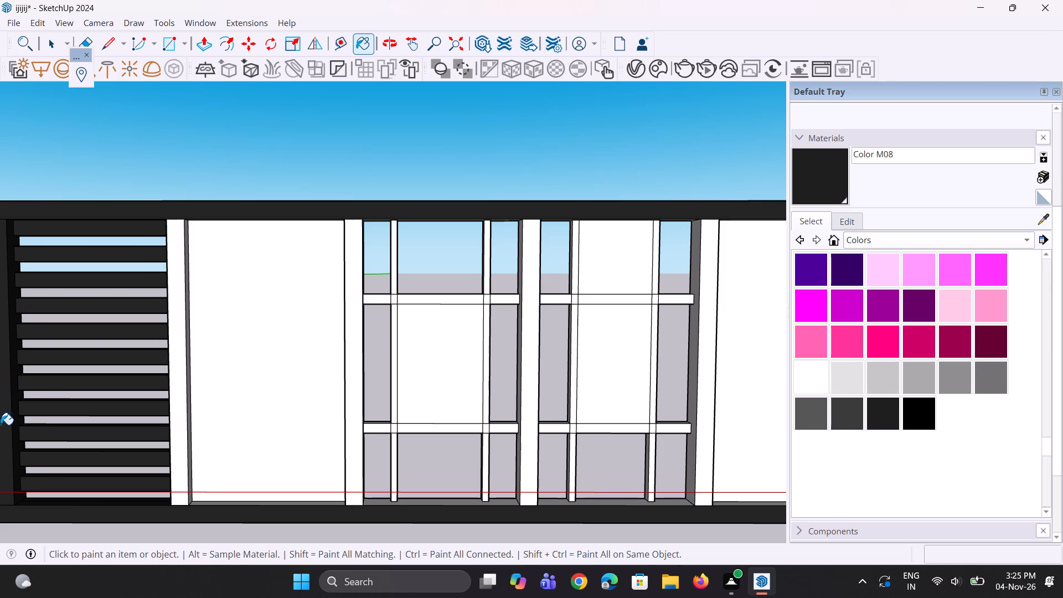
middle_drag(202, 400, 379, 394)
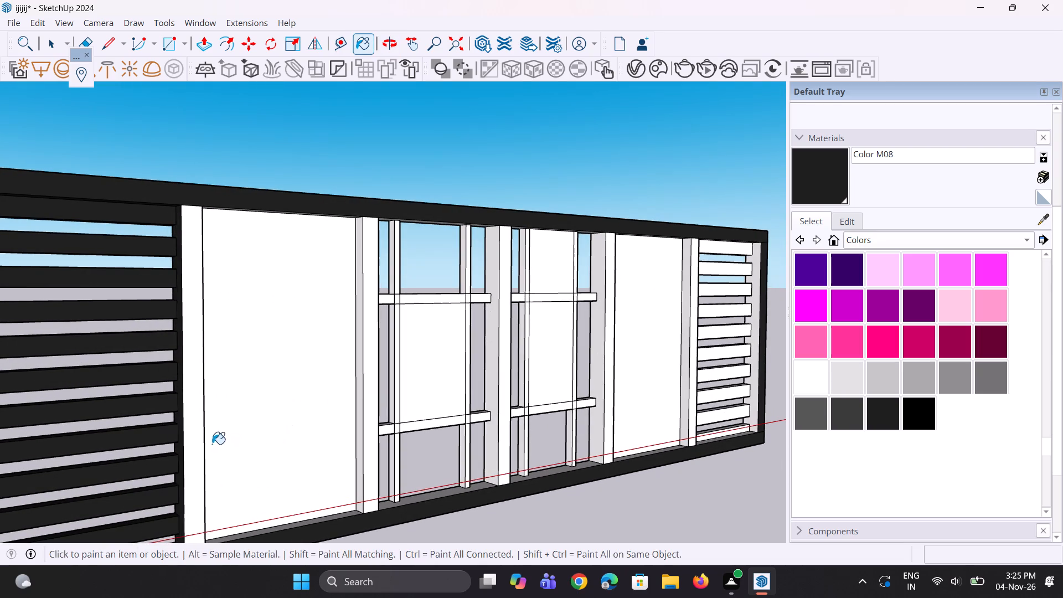
click(198, 443)
middle_drag(266, 348, 0, 336)
scroll(240, 352, down, 1)
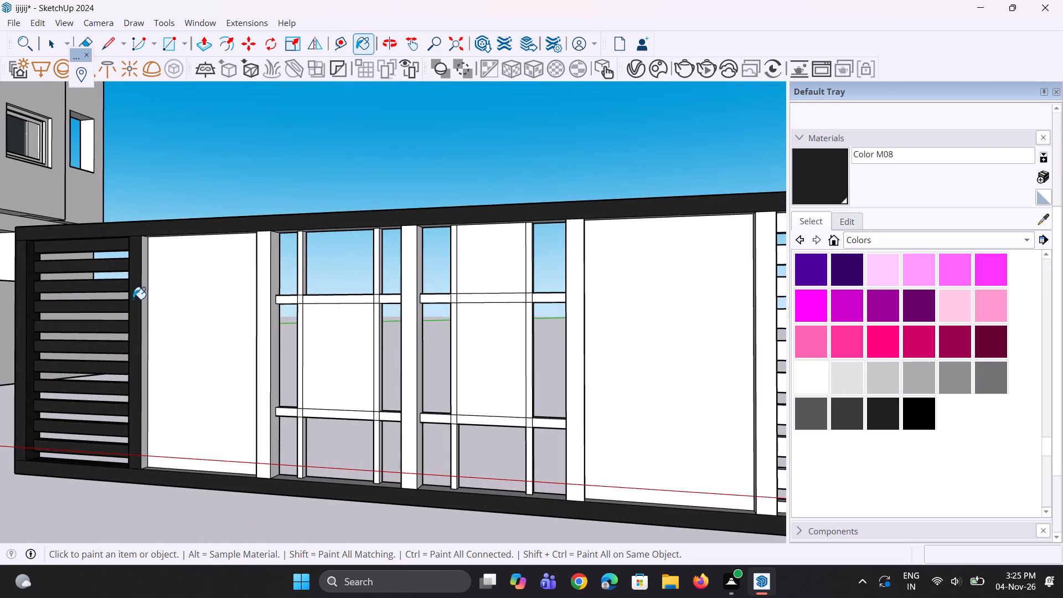
scroll(133, 304, up, 2)
scroll(152, 344, up, 3)
click(142, 341)
Paint the left solid panel and the underside of the top rail above it with Color M08.
click(186, 335)
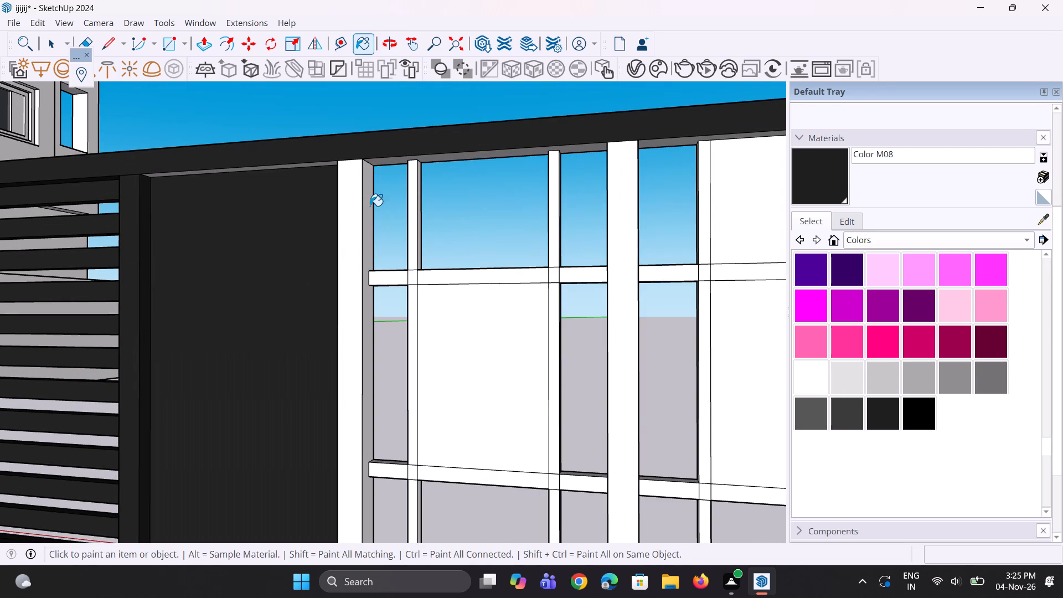
middle_drag(370, 205, 367, 130)
scroll(343, 172, up, 2)
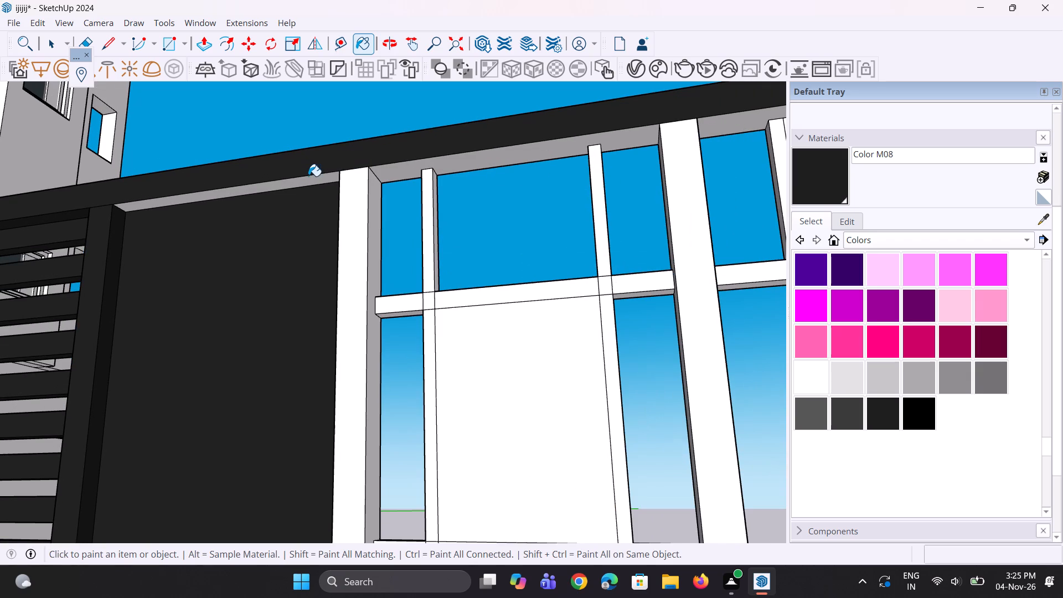
click(308, 176)
click(309, 181)
Paint the panel-side face of the post between the left solid panel and the barred bay with Color M08.
middle_drag(312, 215, 566, 251)
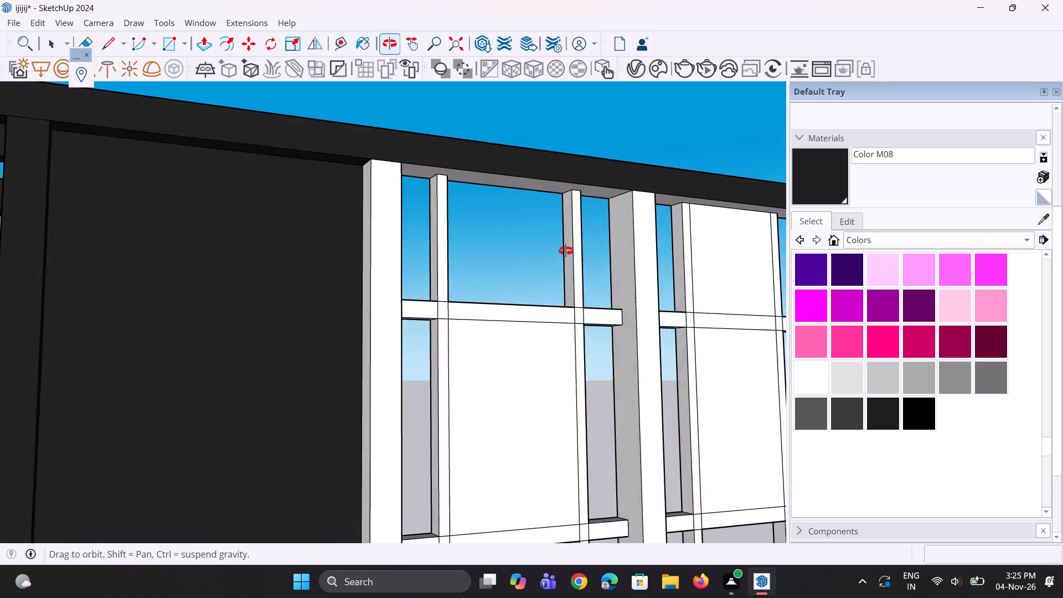
middle_drag(566, 251, 589, 245)
click(380, 277)
scroll(376, 213, down, 5)
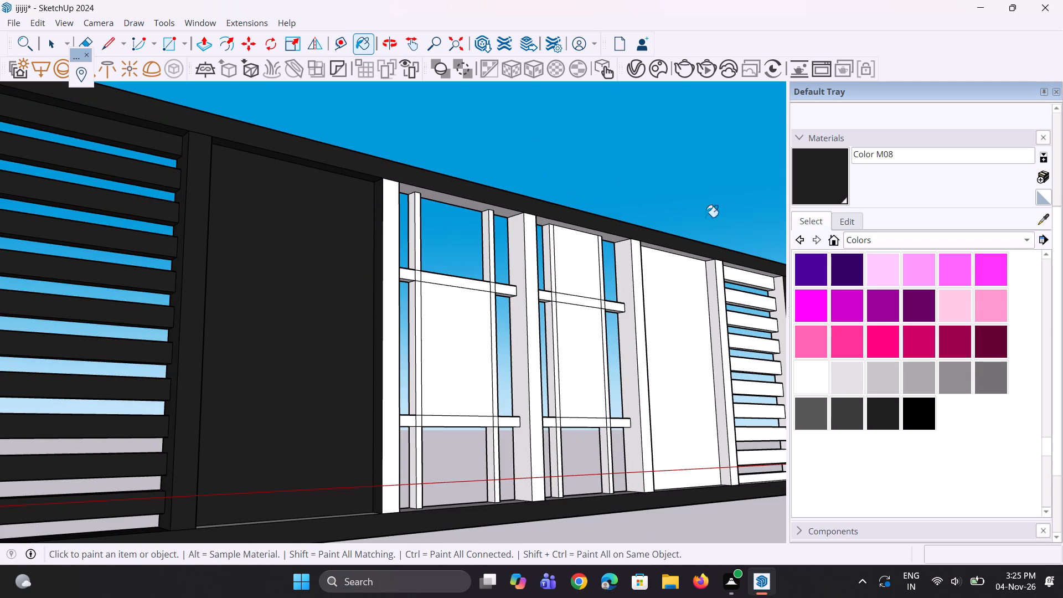
Edit Color M08 to a slightly lighter charcoal shade by raising its brightness.
click(852, 222)
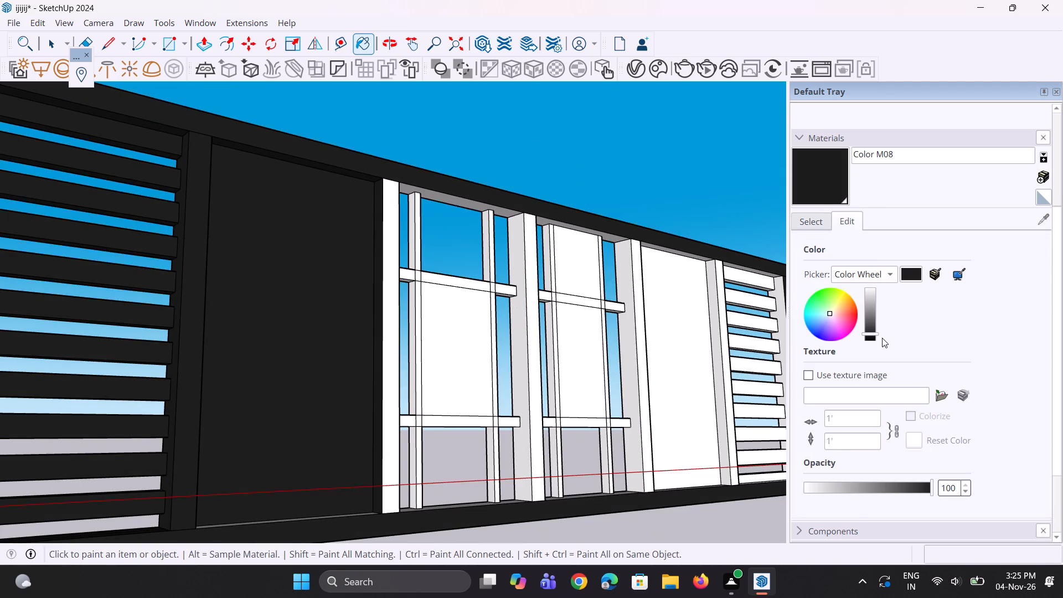
click(874, 336)
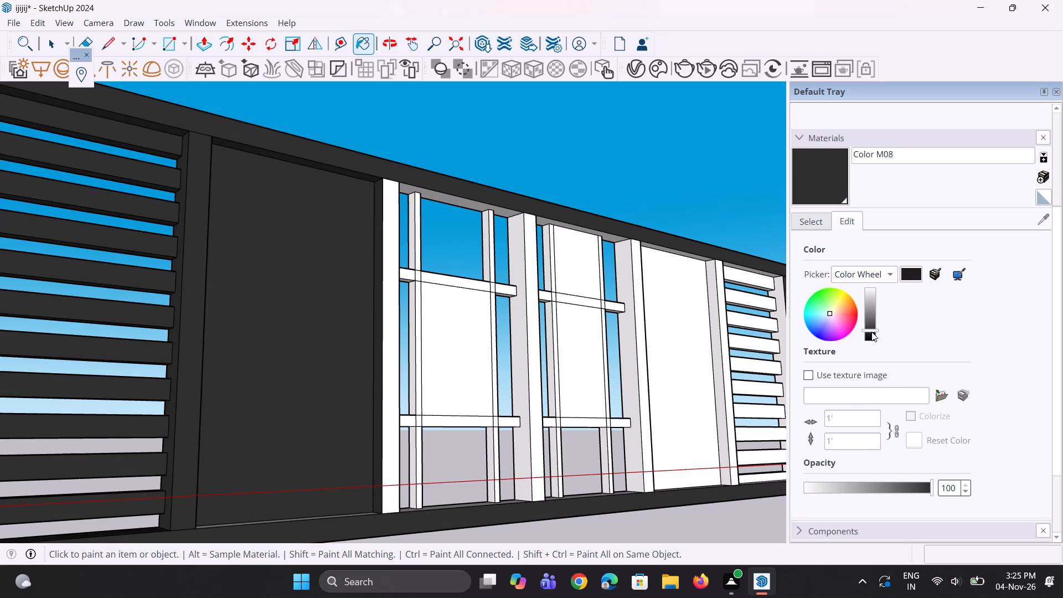
Paint the upper face of the gate's bottom rail below the left solid panel with Color M08.
scroll(442, 251, down, 3)
middle_drag(411, 322, 240, 429)
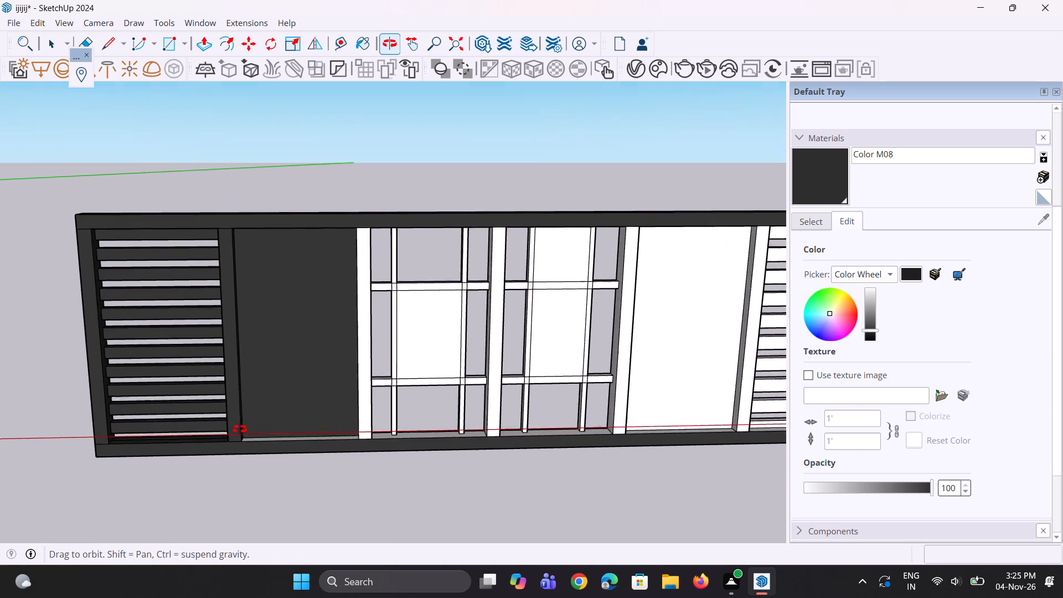
middle_drag(240, 429, 240, 430)
scroll(263, 430, up, 6)
click(266, 443)
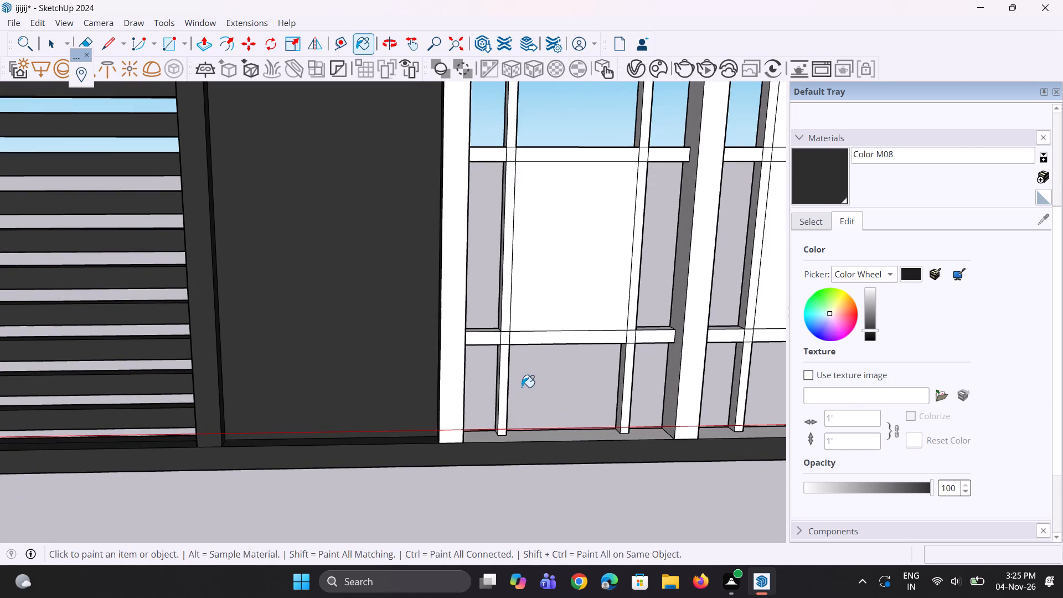
Paint the front and the barred-bay side of the post right of the left solid panel with Color M08.
middle_drag(477, 394, 420, 407)
click(444, 388)
middle_drag(442, 342, 505, 372)
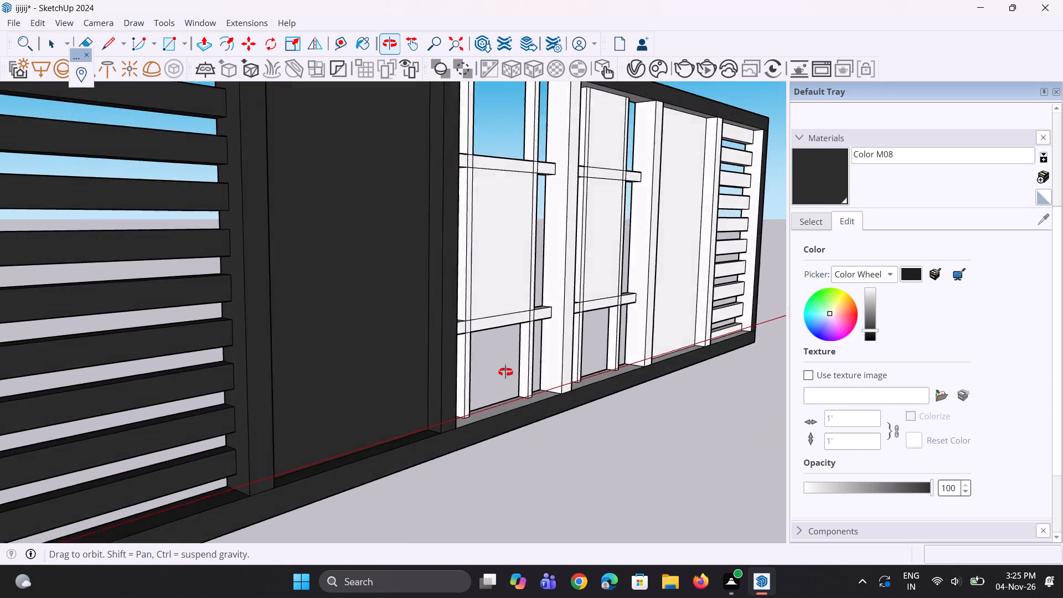
middle_drag(505, 372, 296, 365)
click(446, 336)
Paint the front and top faces of the upper crossbar's left end segment in the left barred bay with Color M08.
scroll(312, 394, down, 4)
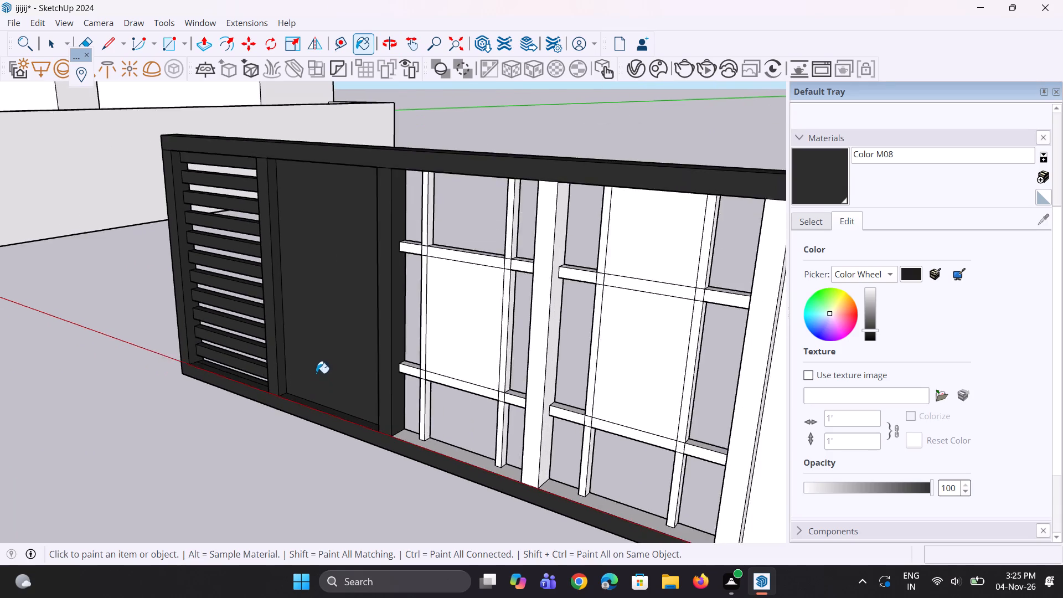
scroll(316, 373, down, 4)
scroll(394, 311, up, 11)
click(368, 274)
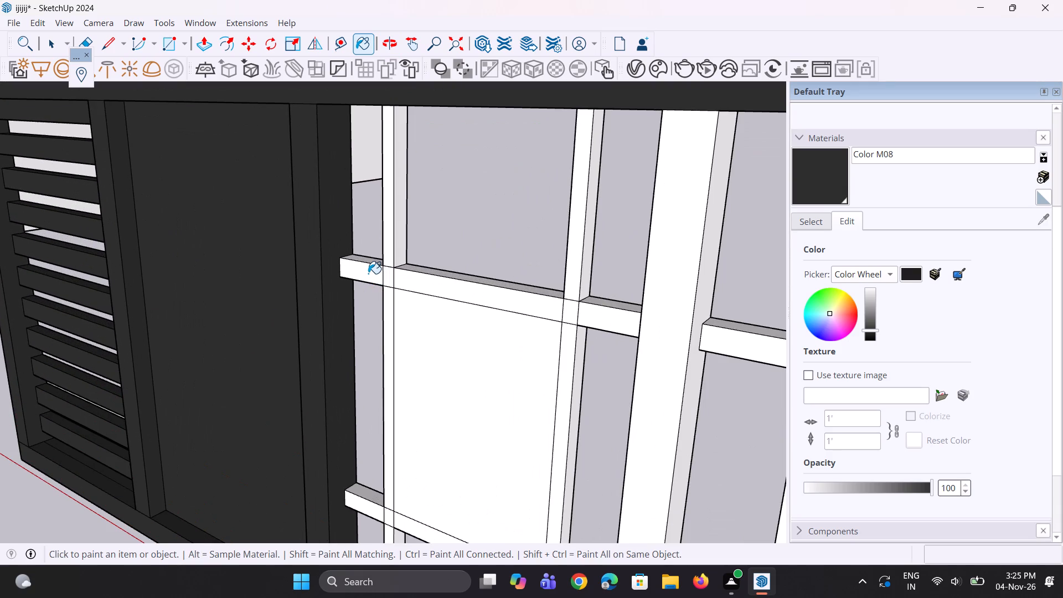
scroll(379, 264, up, 4)
click(370, 255)
click(368, 260)
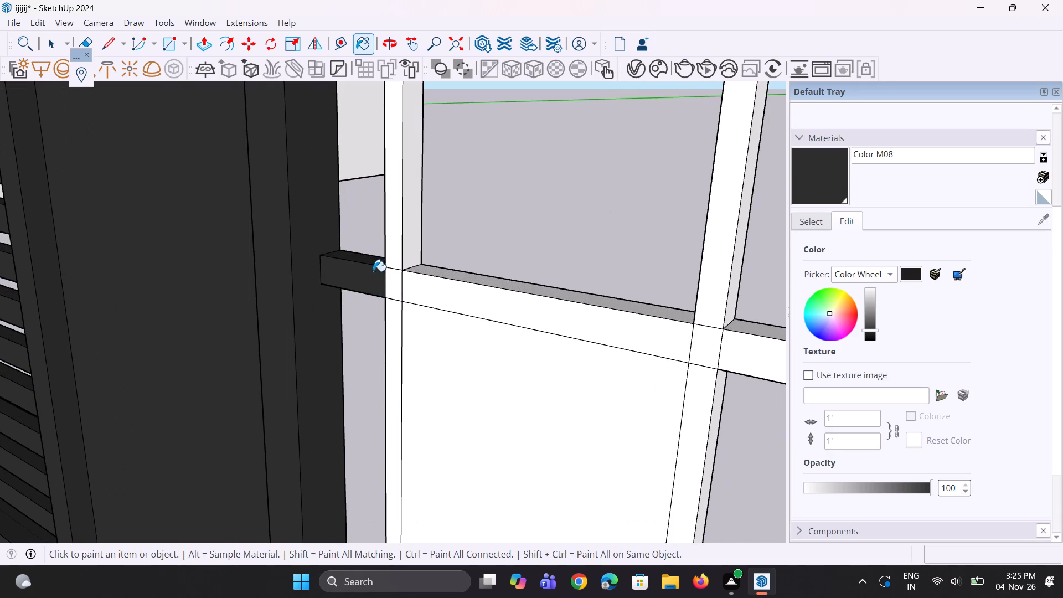
Paint the left barred bay's left vertical bar, its upper crossing and the upper crossbar's middle segment front faces with Color M08.
click(384, 283)
click(386, 283)
click(391, 262)
click(395, 276)
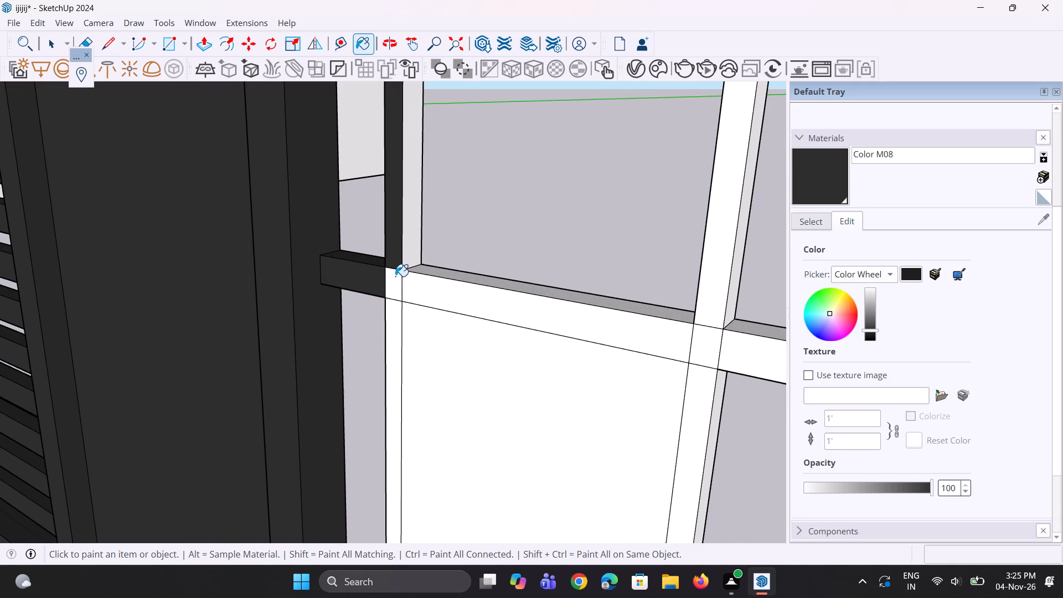
click(395, 307)
click(420, 287)
Erase the leftover edges where the upper crossbar crosses the left vertical bar in the left barred bay.
scroll(409, 290, up, 2)
key(e)
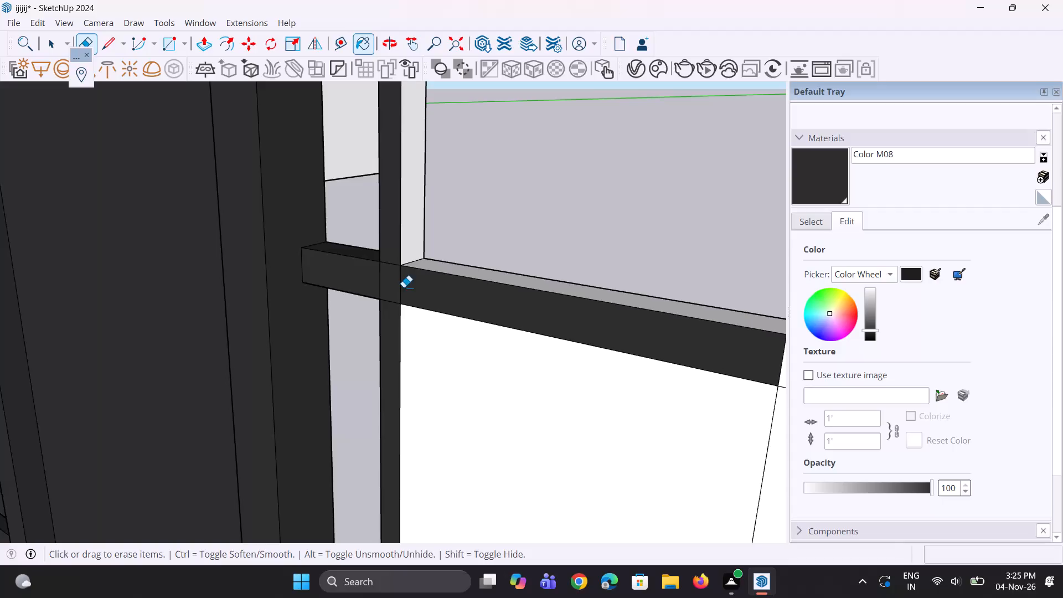
drag(389, 260, 384, 281)
drag(383, 292, 389, 304)
click(379, 282)
drag(396, 283, 401, 287)
Erase the dividing edges where the lower crossbar crosses the left vertical bar in the left barred bay.
scroll(397, 276, down, 7)
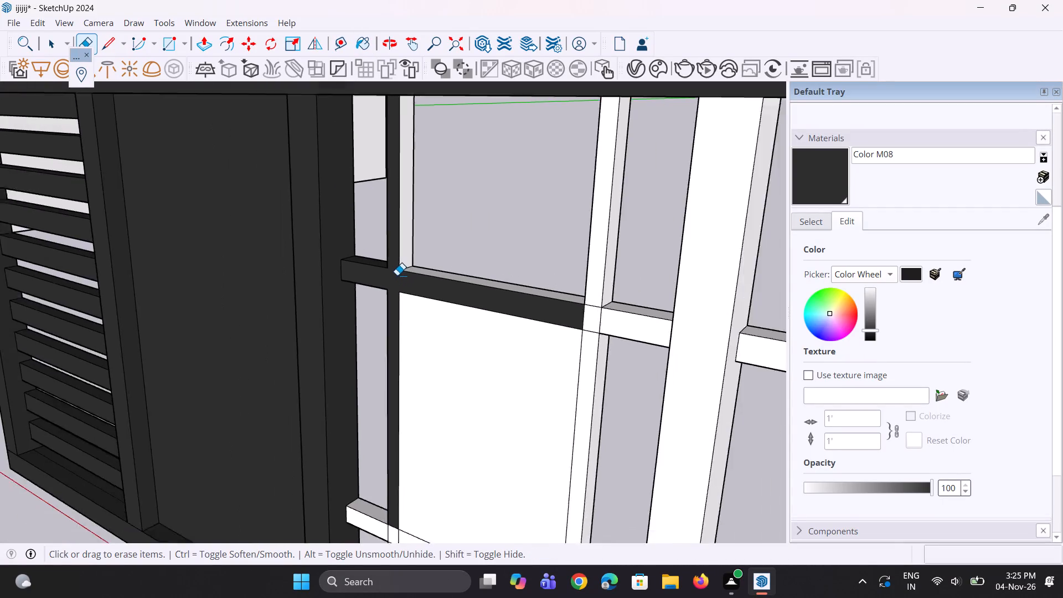
scroll(397, 275, down, 3)
scroll(372, 464, up, 15)
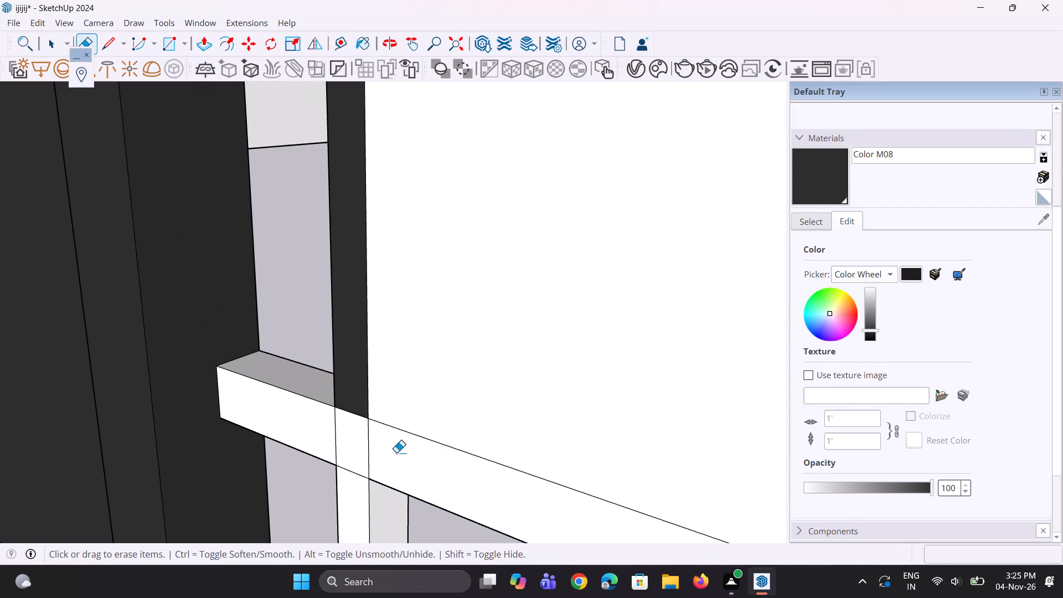
drag(396, 452, 351, 442)
drag(325, 425, 344, 440)
drag(348, 471, 350, 477)
Paint the merged front face of the left barred bay's lower crossbar and left bar's bottom section with Color M08.
scroll(340, 446, down, 19)
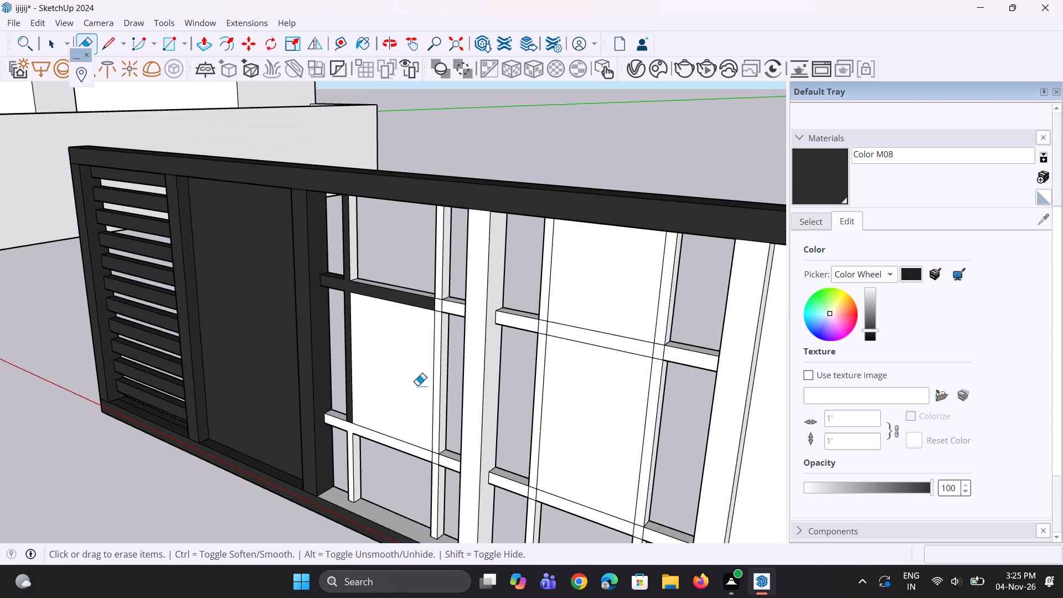
click(800, 187)
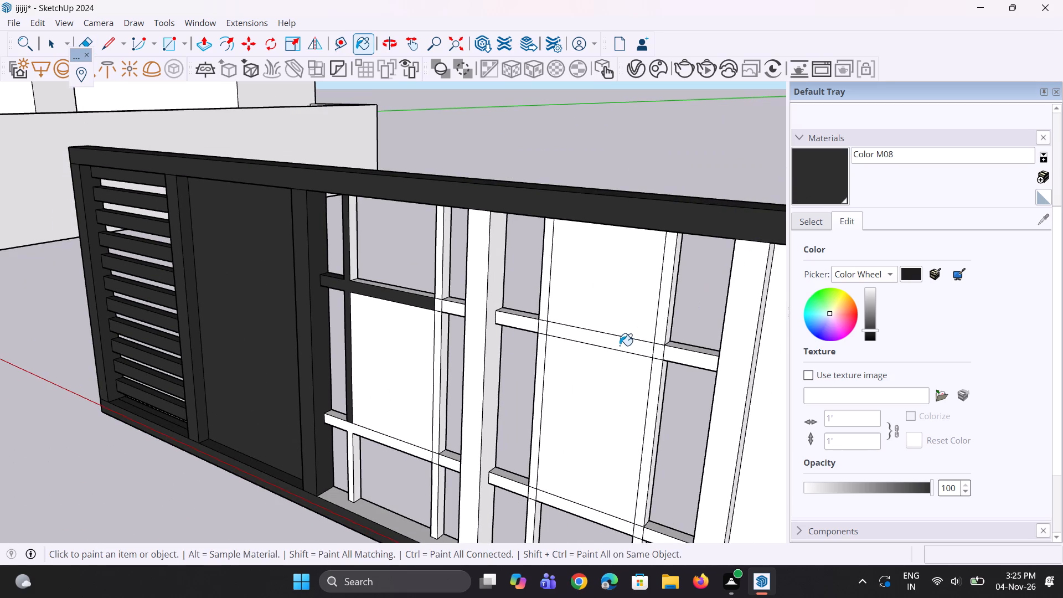
scroll(628, 303, down, 5)
scroll(601, 349, up, 3)
scroll(337, 348, up, 3)
scroll(376, 427, up, 3)
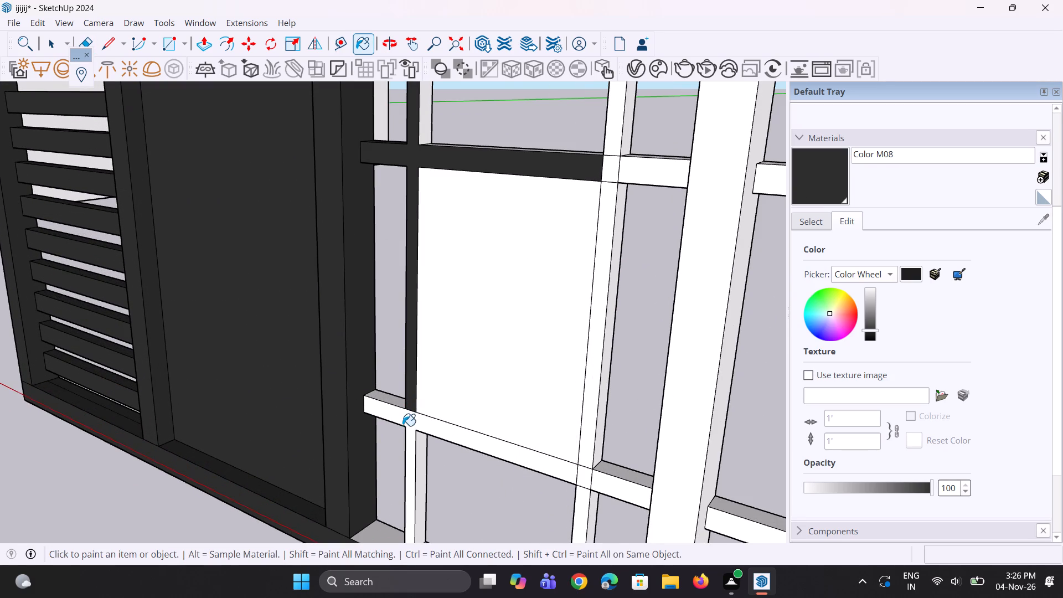
click(406, 424)
Paint the left barred bay's right vertical bar below the upper crossbar and the lower crossbar's right end with Color M08.
scroll(453, 421, down, 4)
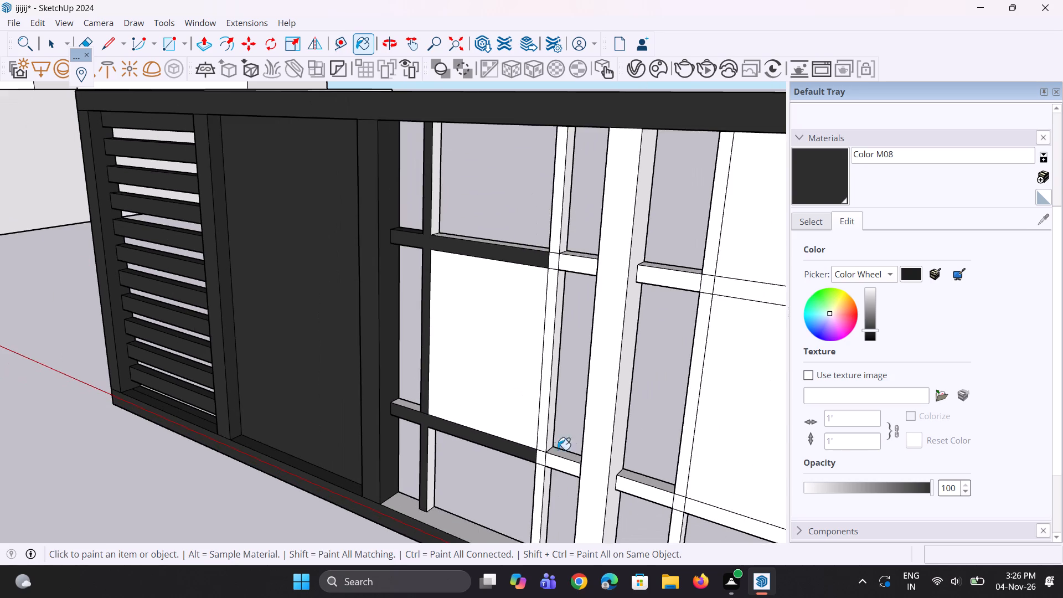
scroll(549, 456, up, 2)
click(541, 456)
click(543, 446)
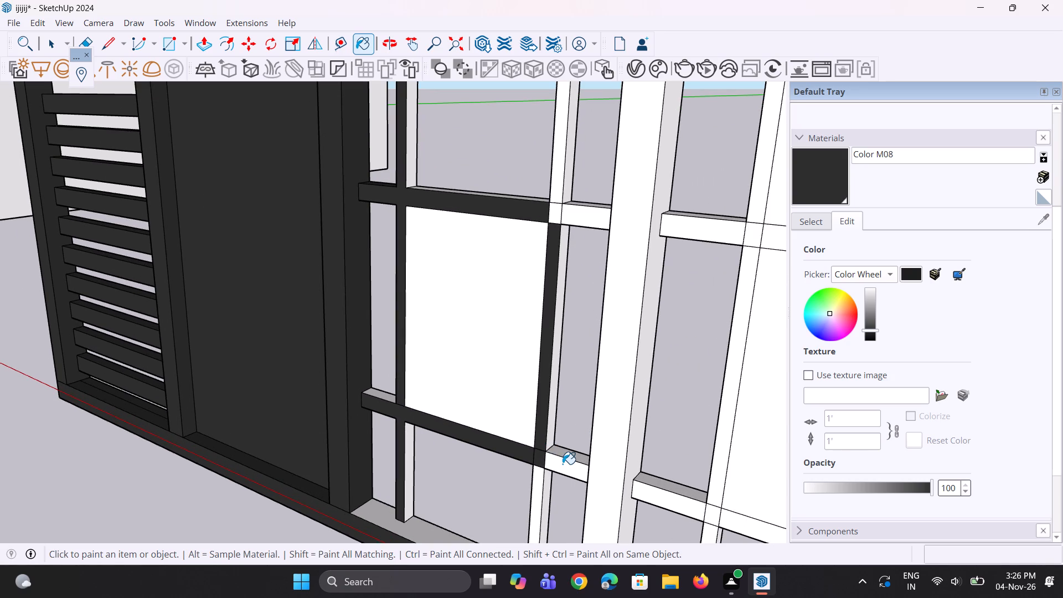
click(563, 466)
click(541, 475)
Paint the right vertical bar's top section, its upper crossing and the upper crossbar's right end in the left barred bay with Color M08.
scroll(591, 465, down, 5)
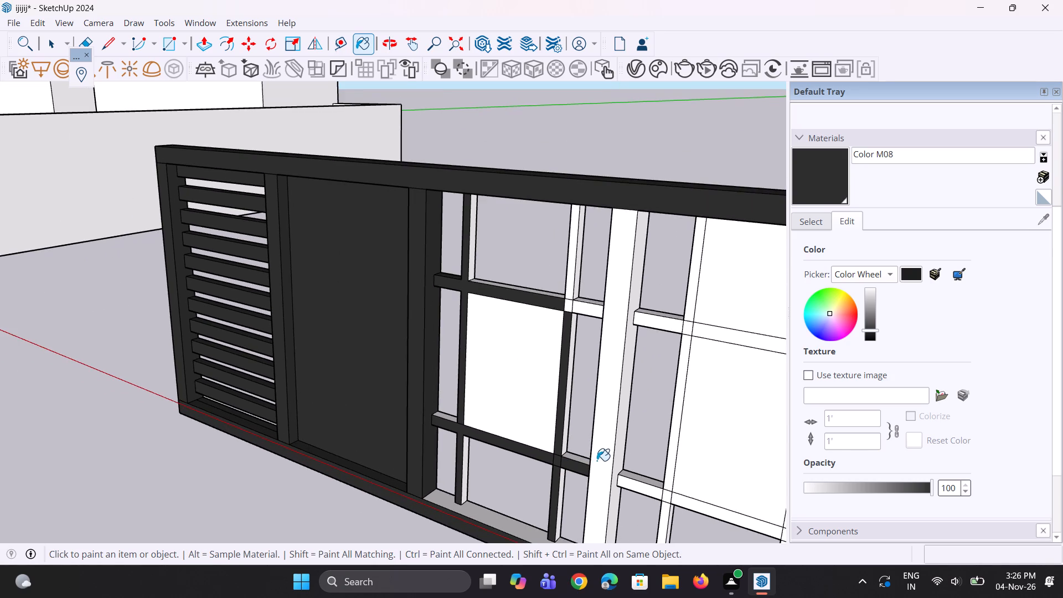
middle_drag(590, 453, 752, 432)
scroll(604, 233, up, 6)
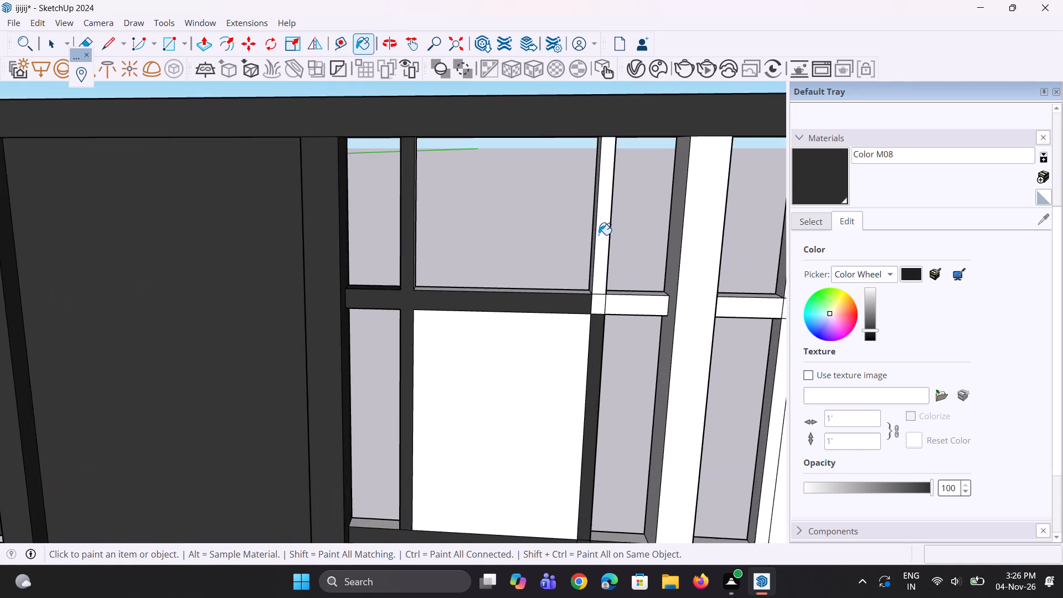
scroll(598, 240, up, 8)
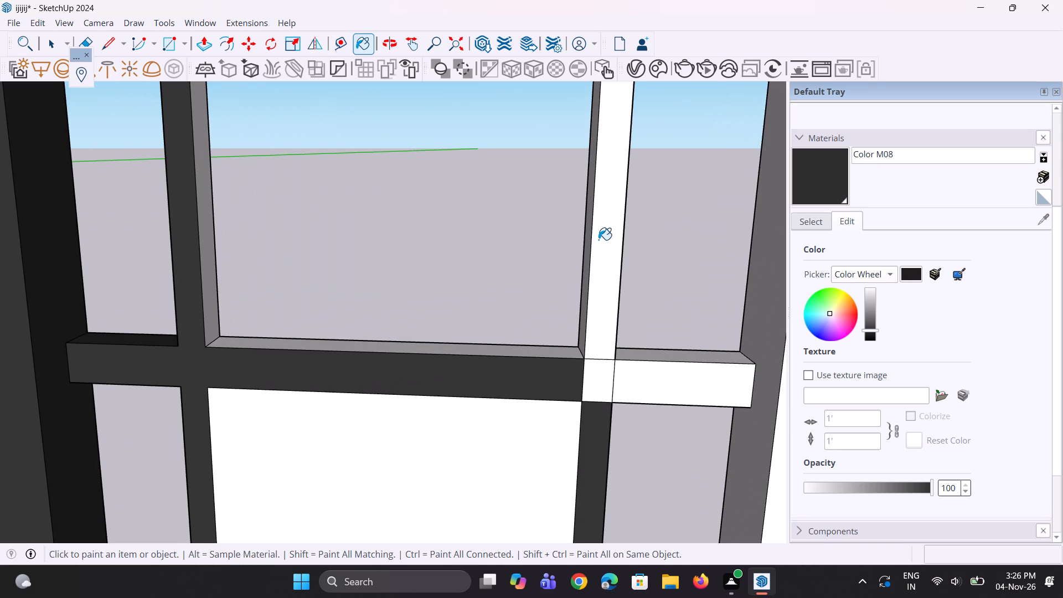
scroll(598, 240, up, 2)
drag(598, 240, 598, 245)
click(595, 393)
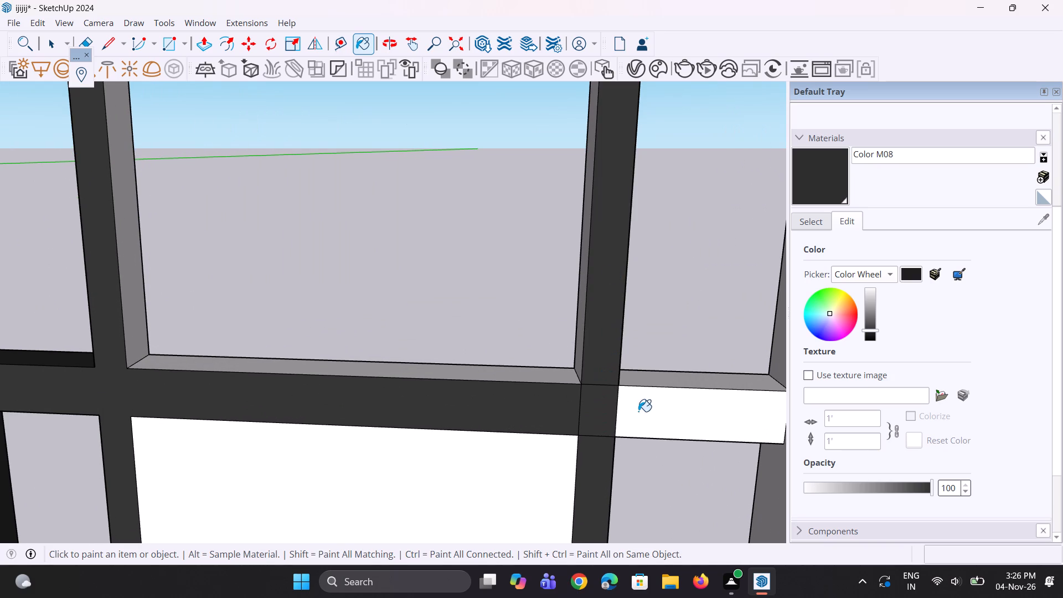
click(638, 411)
Paint the front face of the central post between the two barred bays with Color M08.
scroll(570, 407, down, 13)
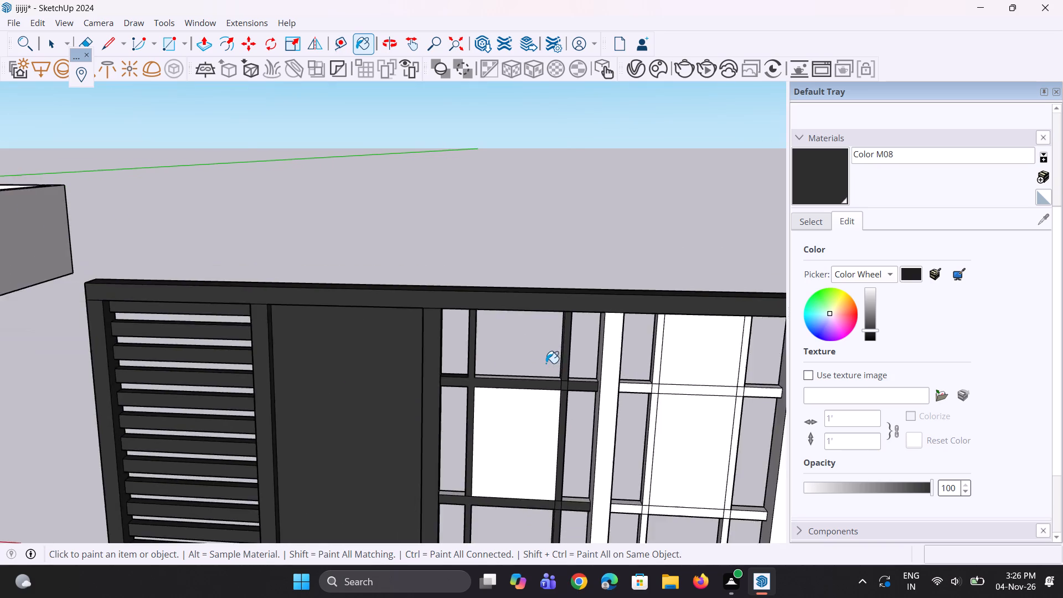
scroll(545, 363, down, 5)
middle_drag(545, 363, 515, 312)
scroll(499, 302, down, 4)
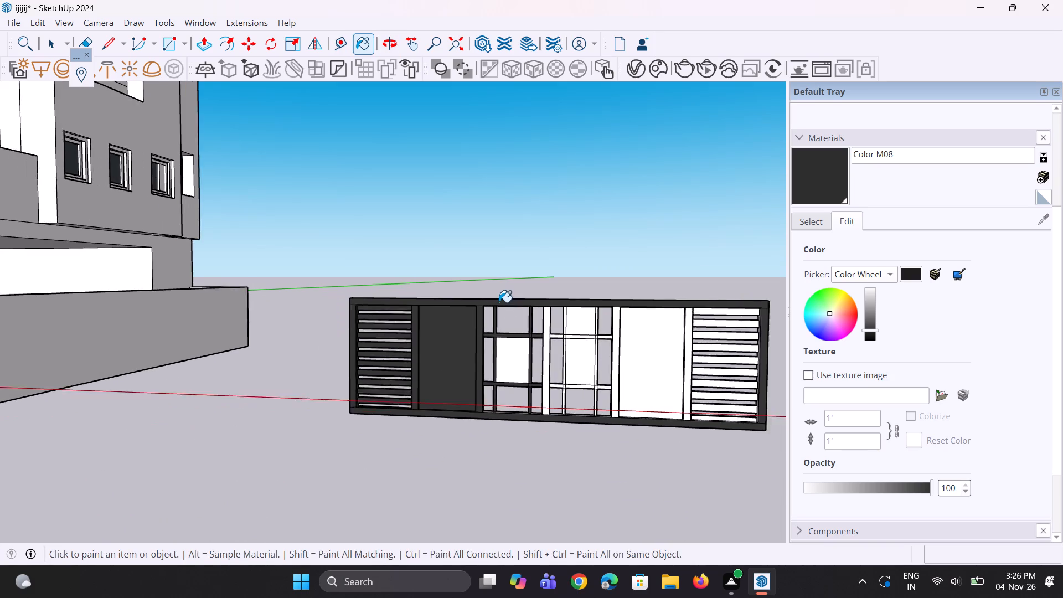
scroll(499, 302, down, 2)
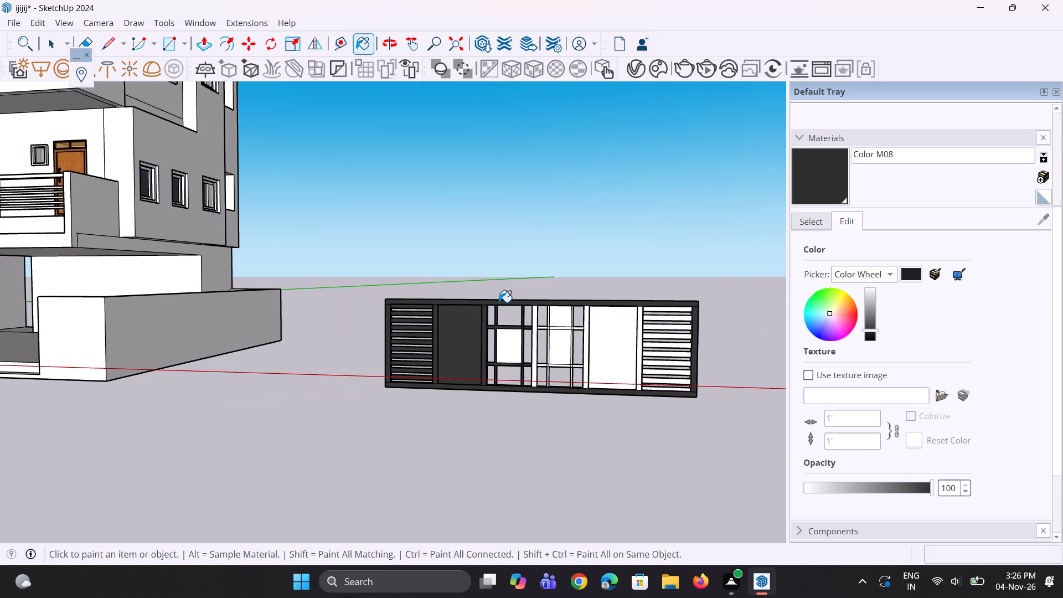
scroll(499, 302, down, 2)
middle_drag(498, 302, 499, 245)
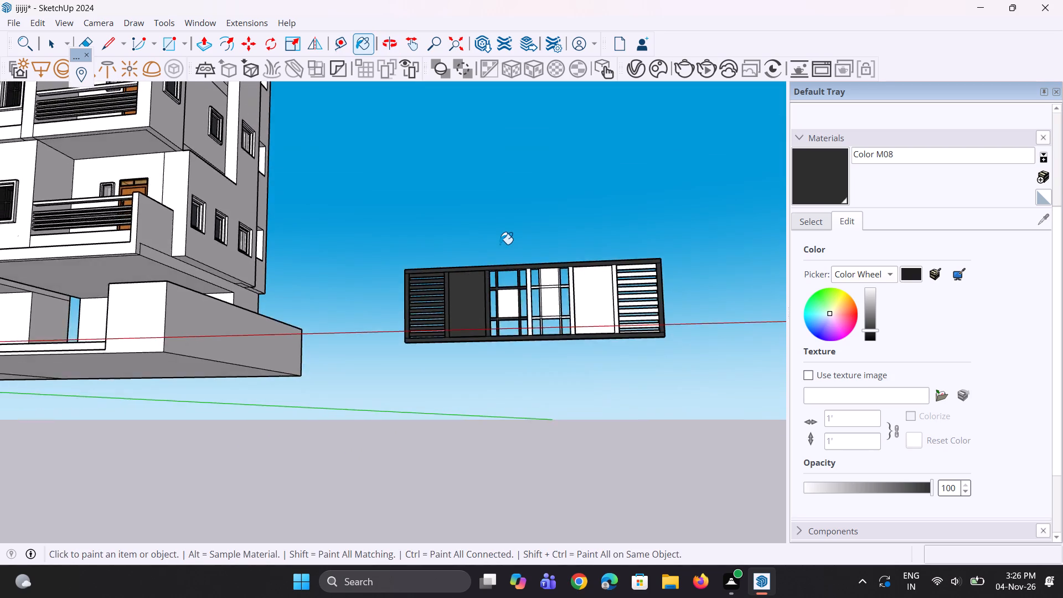
scroll(501, 249, up, 7)
scroll(537, 317, up, 8)
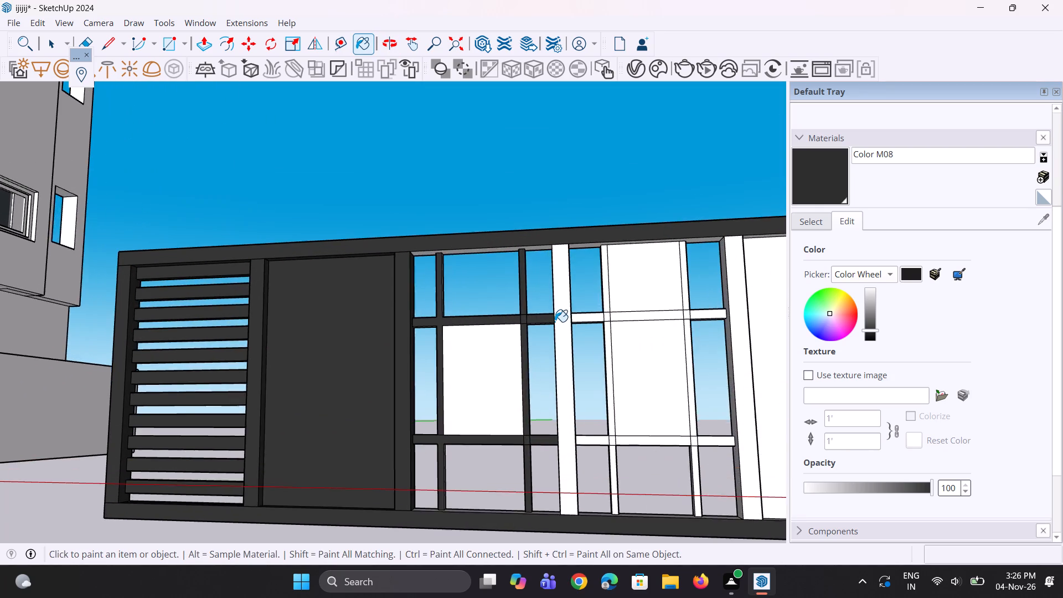
scroll(555, 322, up, 1)
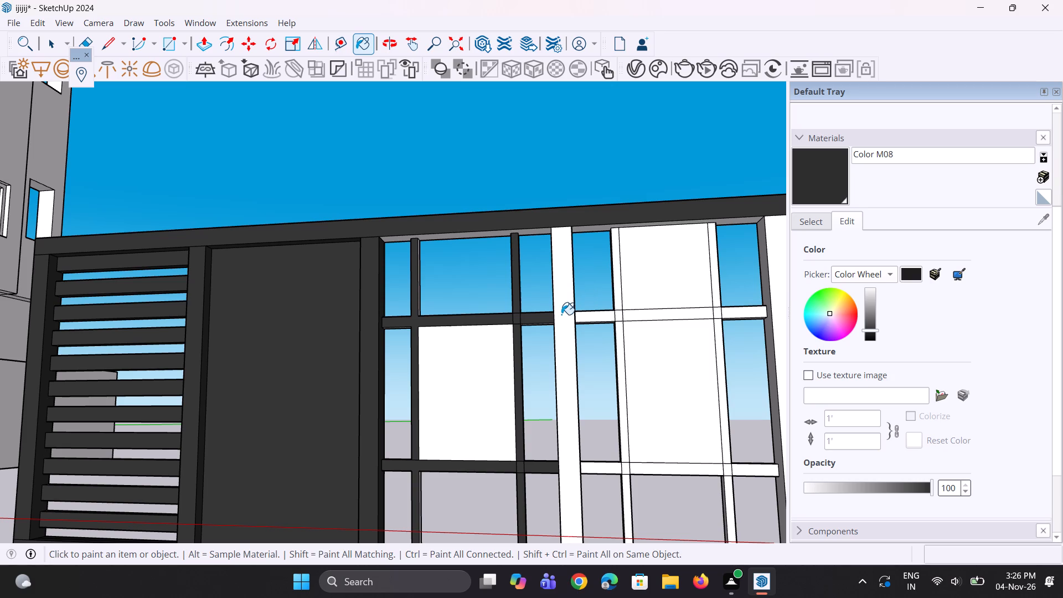
drag(563, 315, 570, 313)
Paint both side faces of the central post between the barred bays with Color M08.
middle_drag(577, 321, 831, 385)
scroll(529, 382, up, 1)
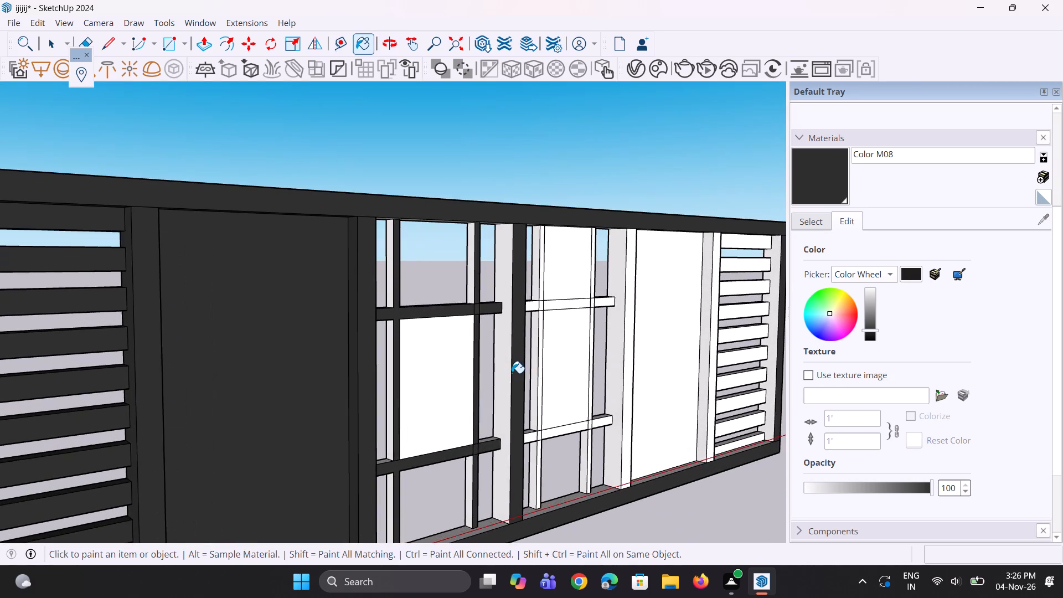
scroll(512, 373, up, 3)
click(508, 360)
middle_drag(524, 330, 117, 324)
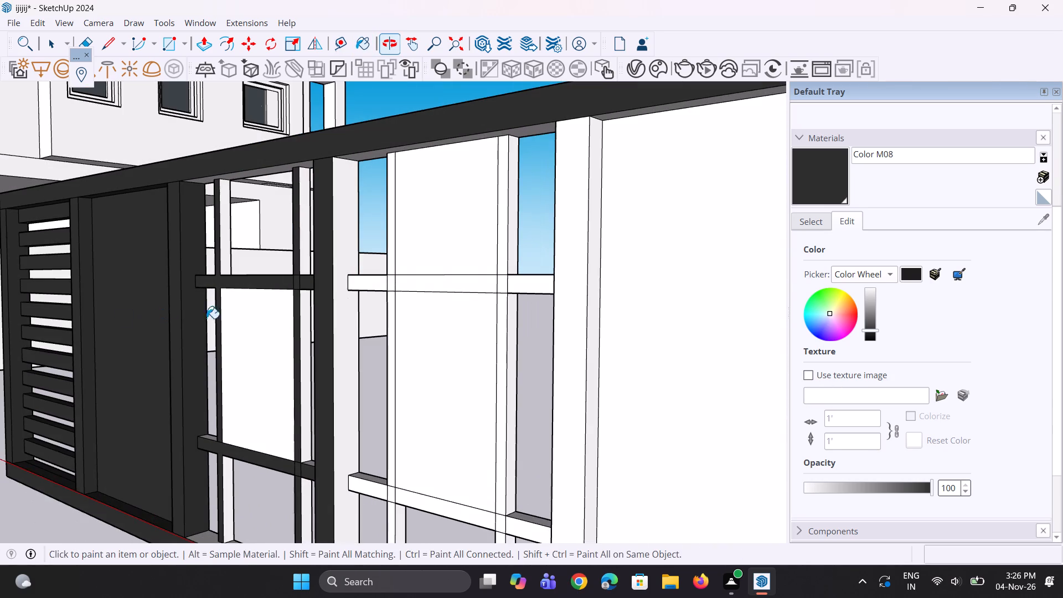
click(350, 331)
Paint the right barred bay's upper crossbar left end and the left vertical bar down to the lower crossbar with Color M08.
scroll(379, 303, up, 2)
scroll(378, 283, down, 4)
scroll(396, 271, up, 8)
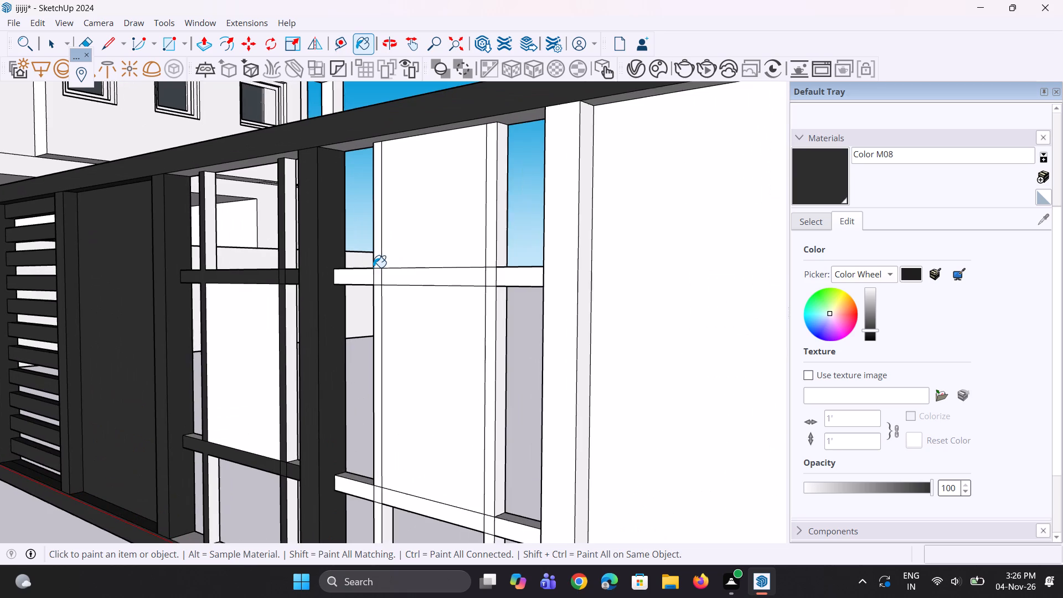
click(370, 275)
middle_drag(375, 272, 394, 316)
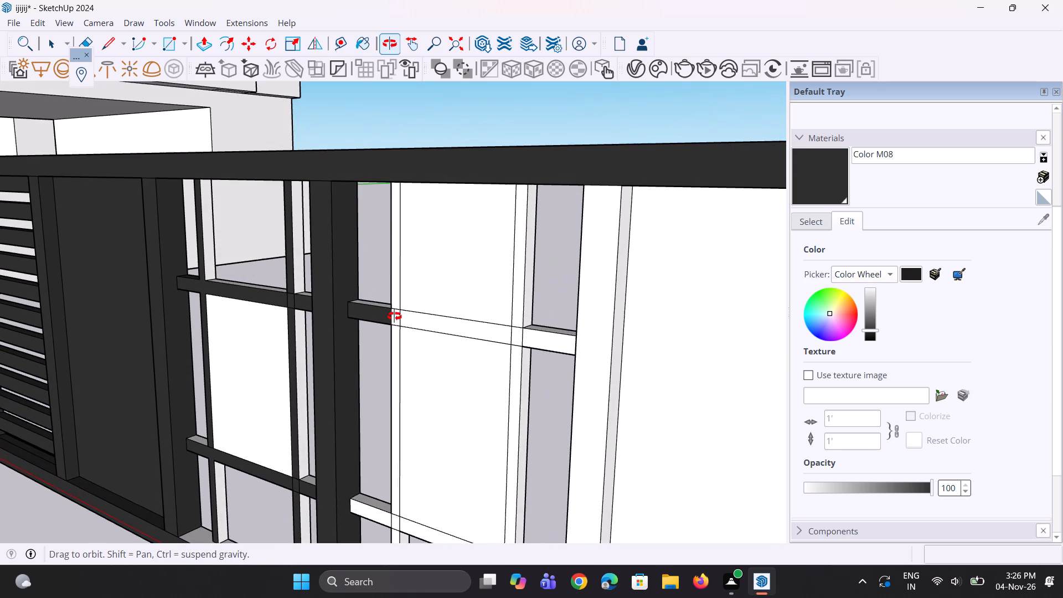
middle_drag(394, 316, 395, 316)
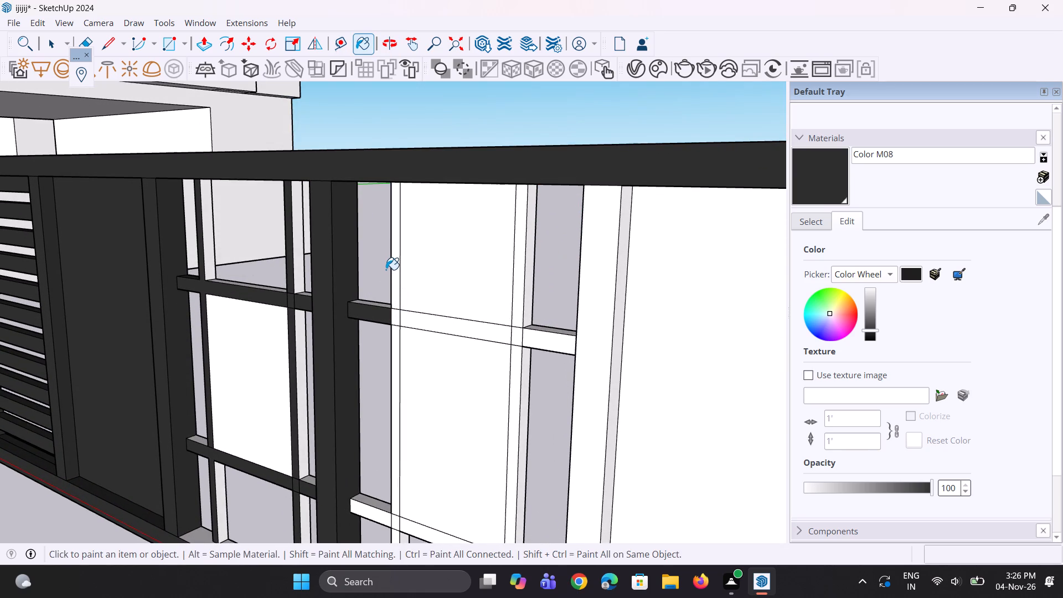
scroll(386, 270, up, 2)
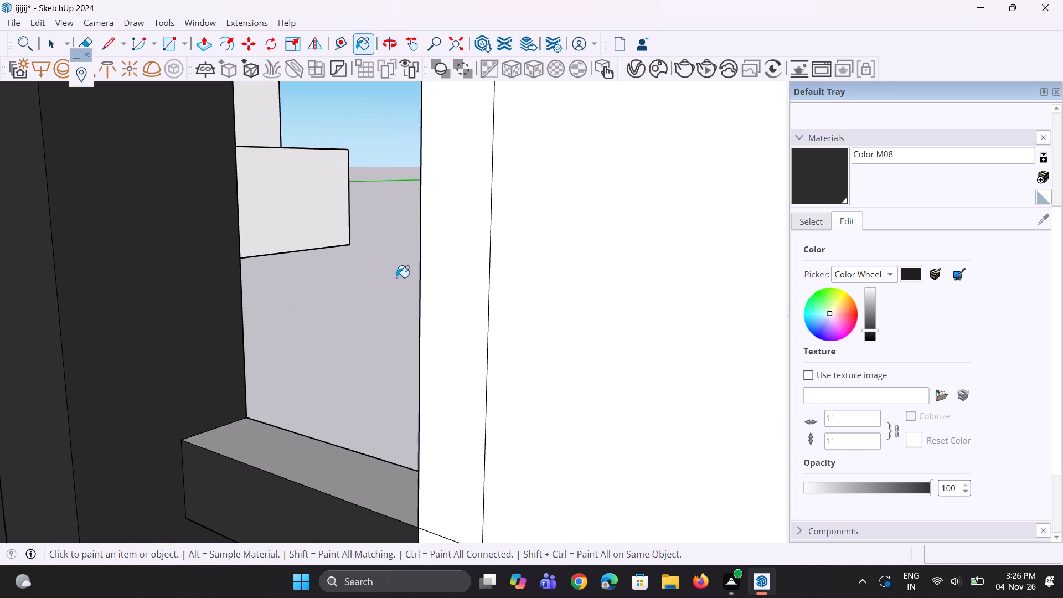
click(438, 300)
scroll(453, 287, down, 4)
click(437, 476)
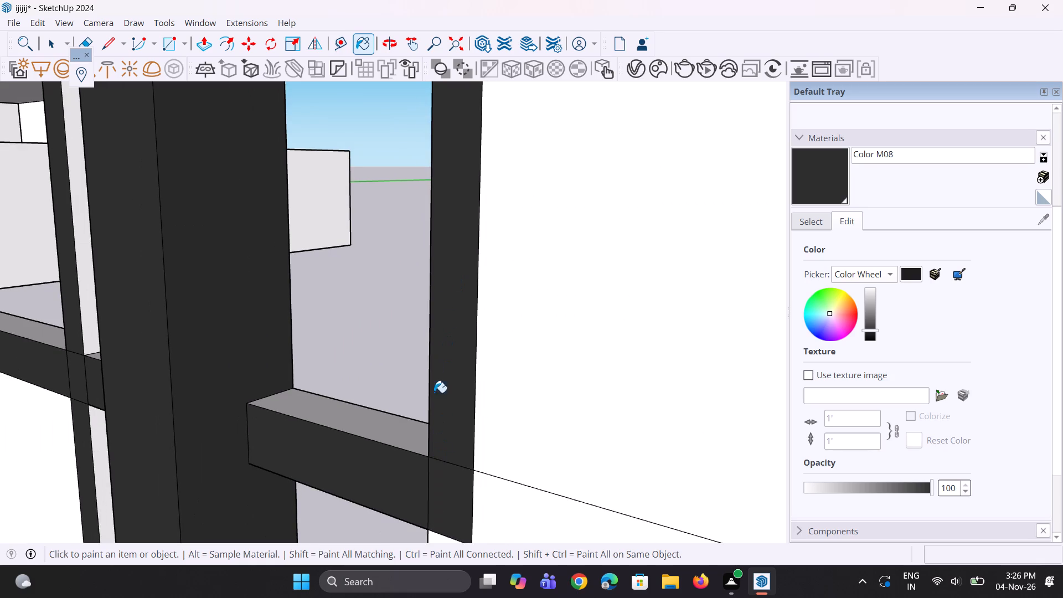
scroll(415, 346, down, 4)
scroll(424, 407, up, 2)
click(419, 393)
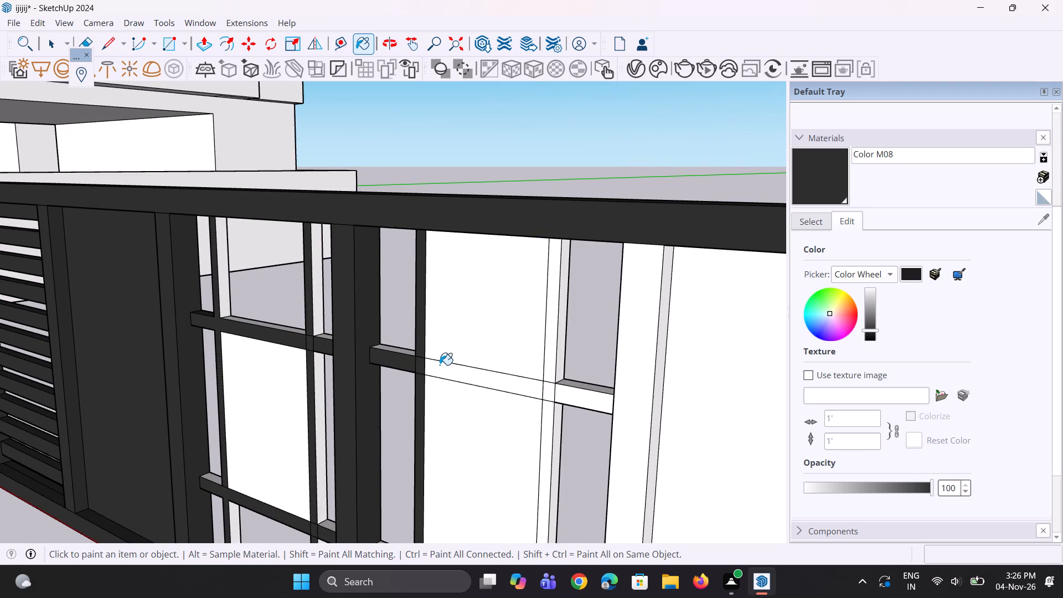
Paint the right barred bay's upper crossbar middle segment and the panel faces above and below it with Color M08.
click(440, 365)
click(484, 341)
click(495, 420)
Paint the right barred bay's right vertical bar above the lower crossbar and the upper crossbar's right end with Color M08.
scroll(478, 364, down, 1)
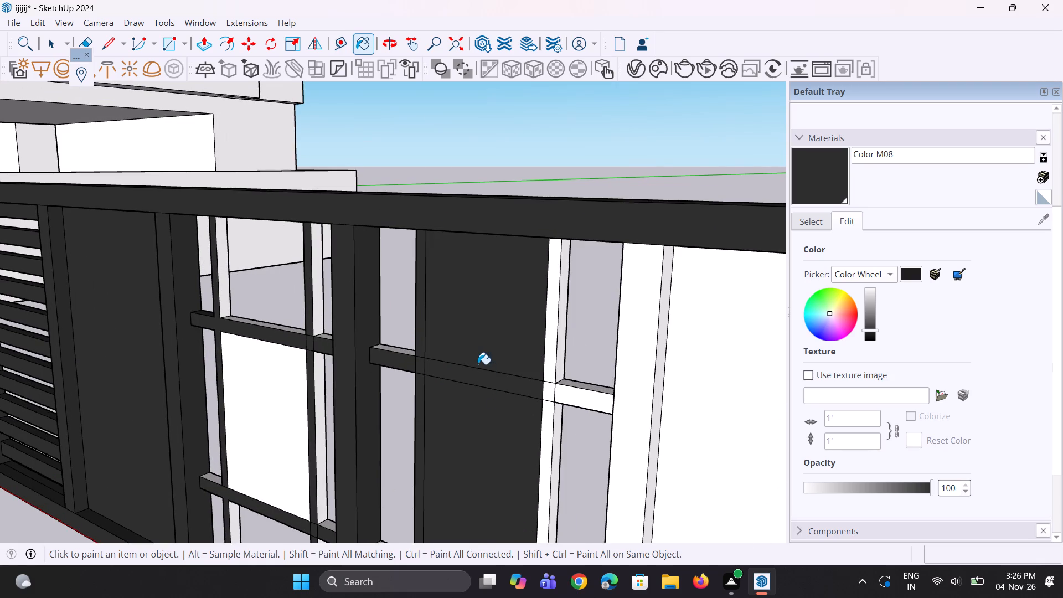
scroll(478, 364, down, 7)
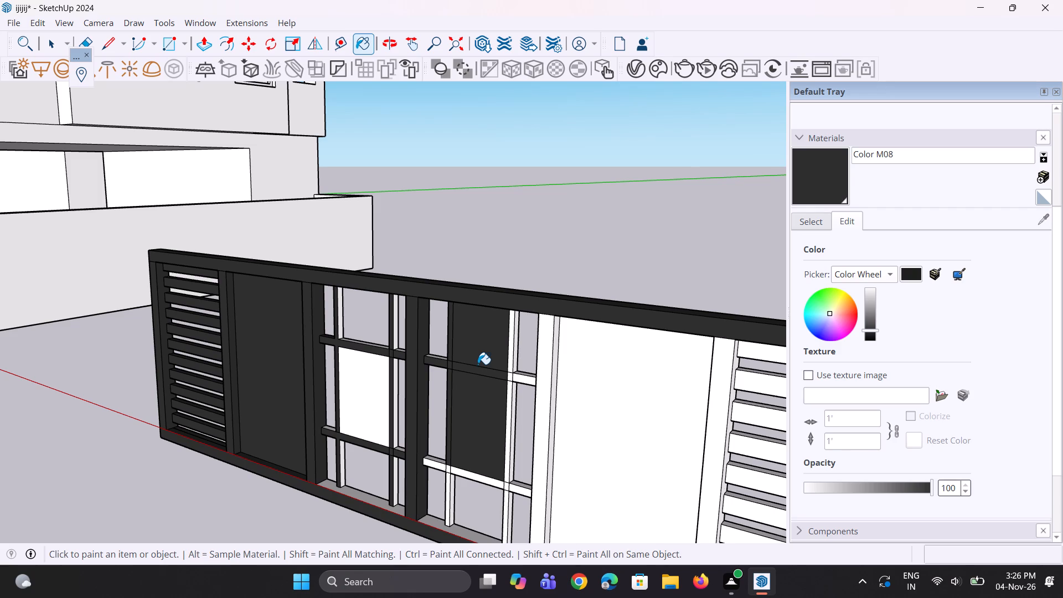
scroll(478, 364, down, 1)
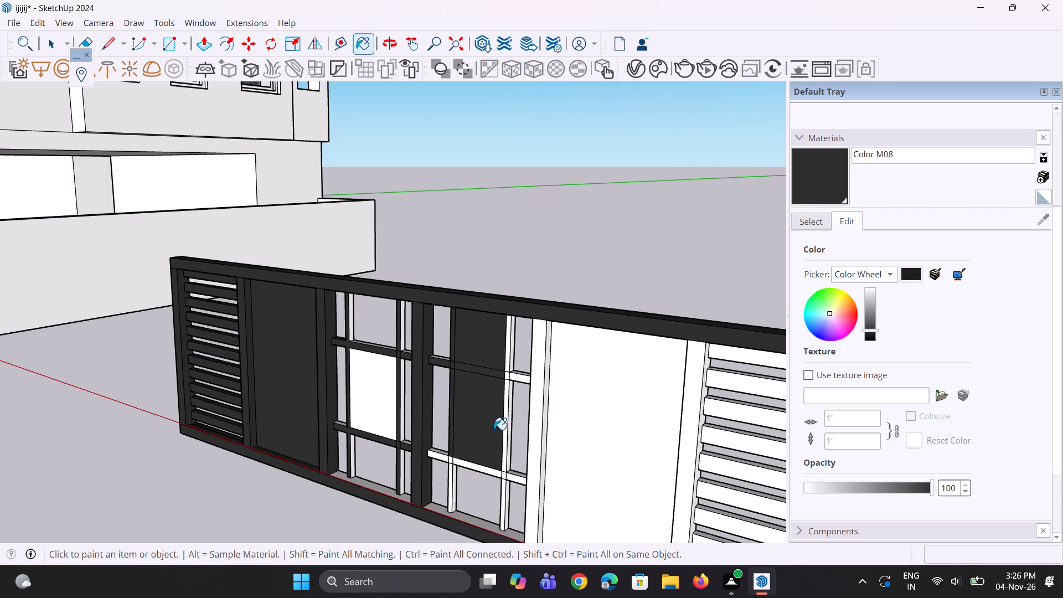
scroll(494, 430, up, 6)
click(513, 369)
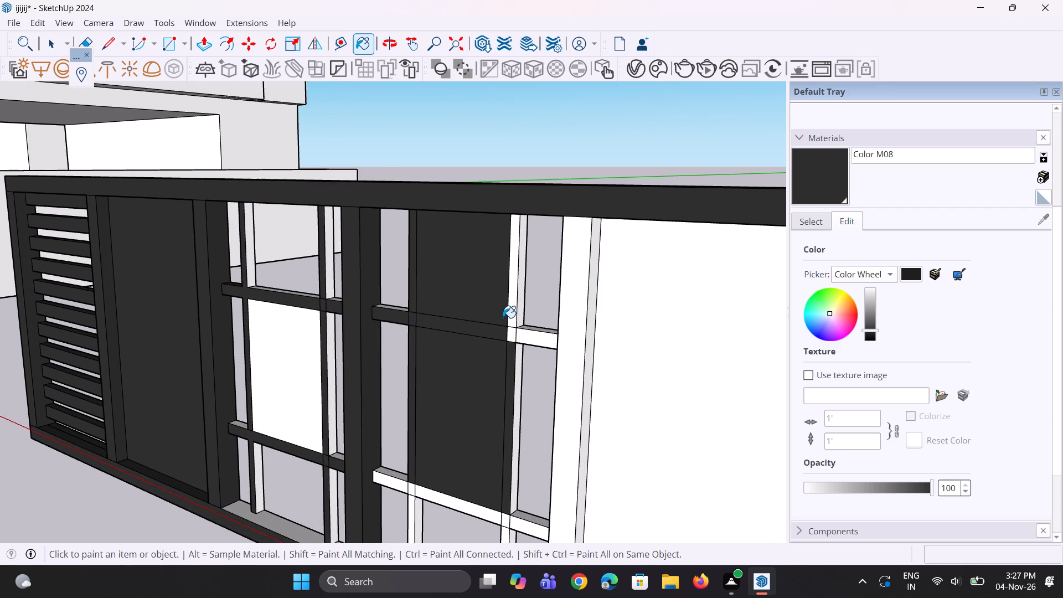
scroll(503, 315, up, 4)
click(514, 314)
click(515, 346)
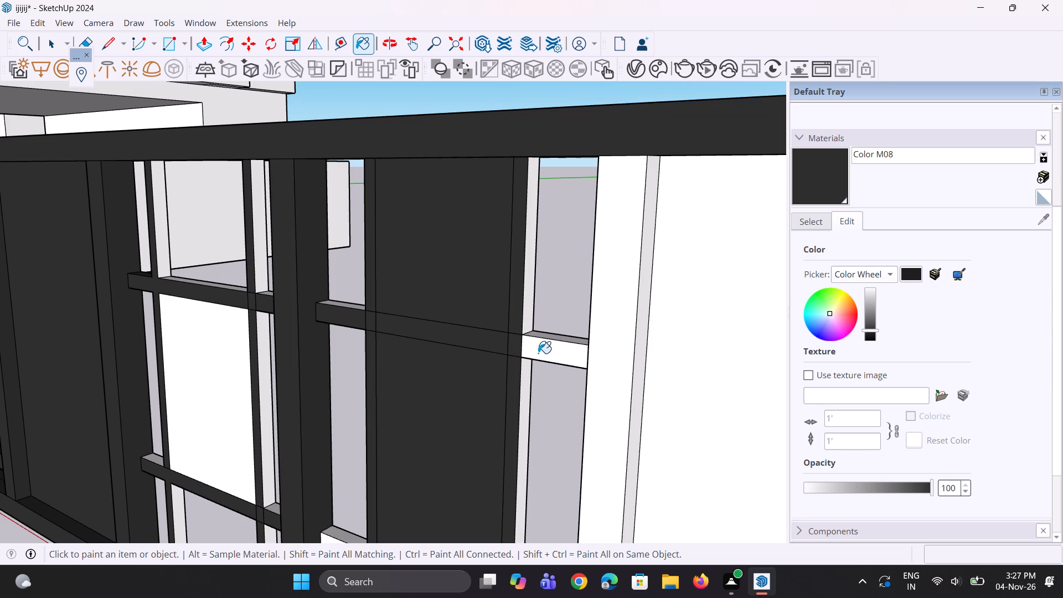
click(539, 353)
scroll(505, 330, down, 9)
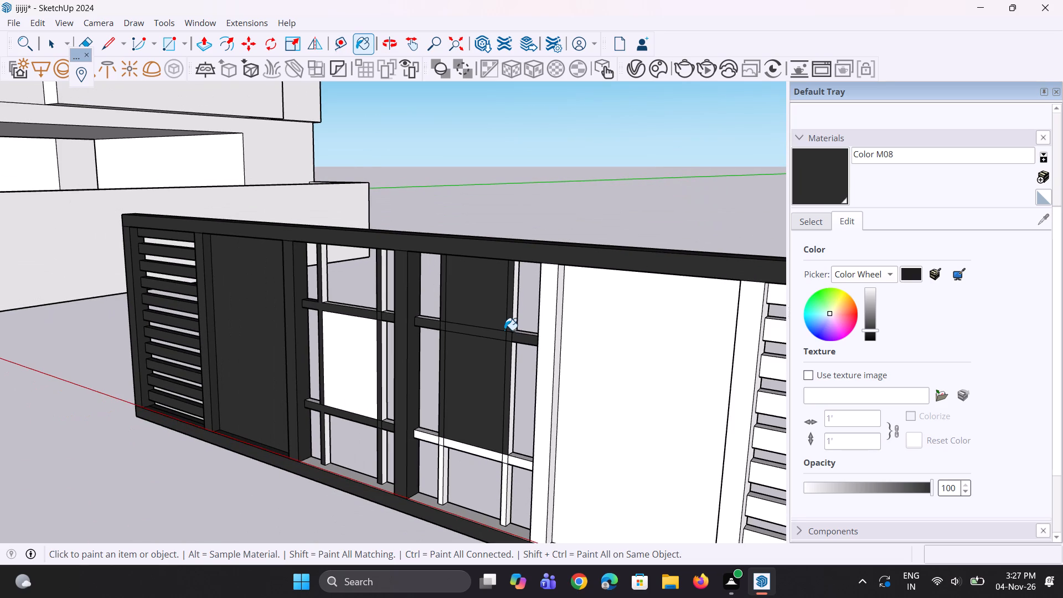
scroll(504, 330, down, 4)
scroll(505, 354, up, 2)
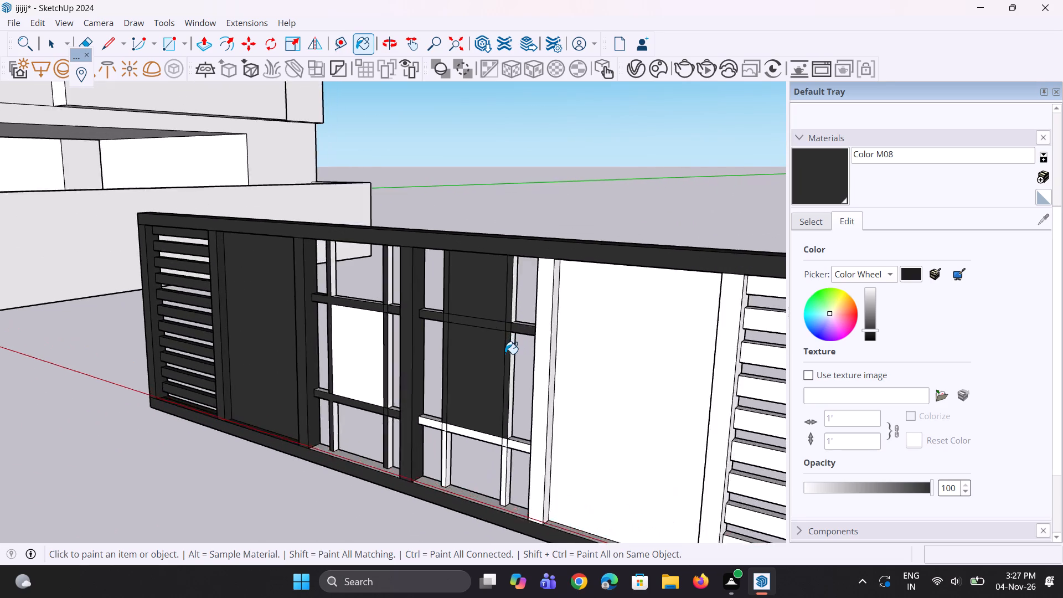
Paint the right barred bay's lower crossbar right and middle segments and the right vertical bar below it with Color M08.
scroll(505, 354, up, 2)
scroll(518, 407, up, 3)
scroll(539, 507, up, 2)
click(518, 479)
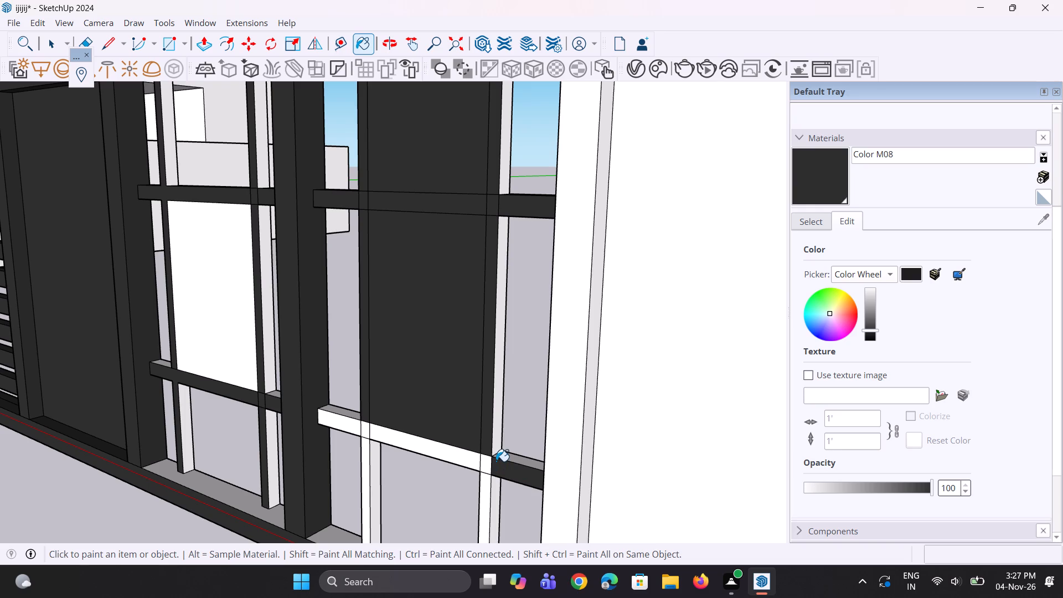
scroll(509, 418, down, 3)
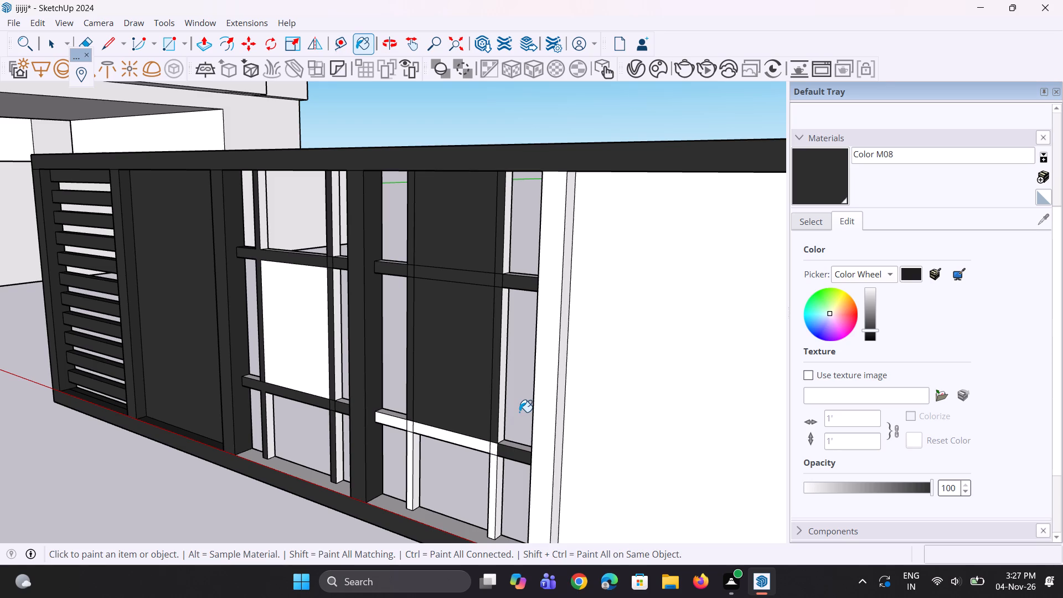
scroll(498, 394, down, 2)
scroll(476, 474, up, 5)
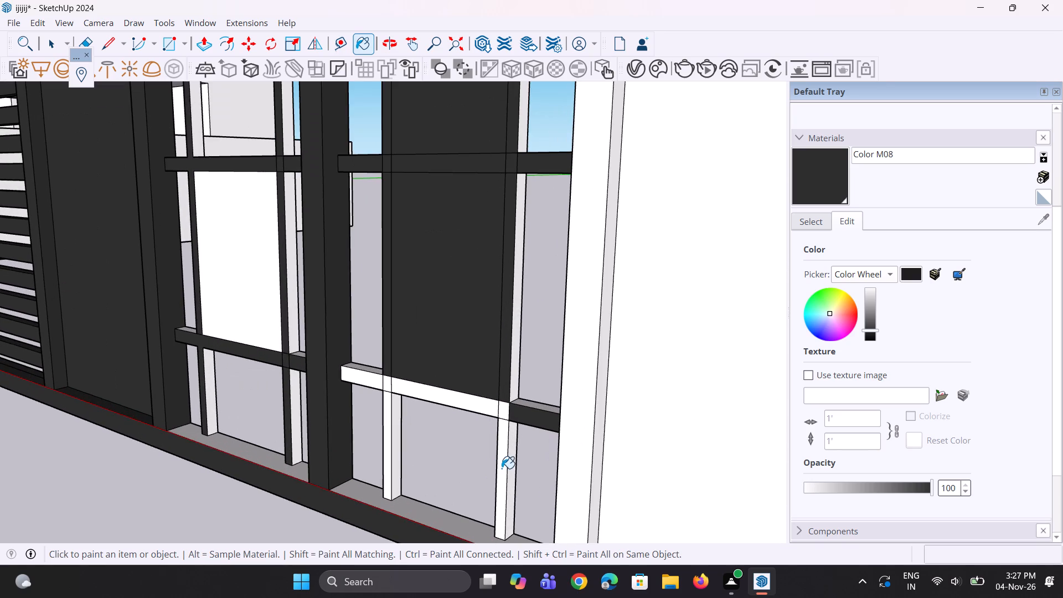
click(502, 468)
scroll(503, 448, up, 4)
click(502, 391)
click(474, 383)
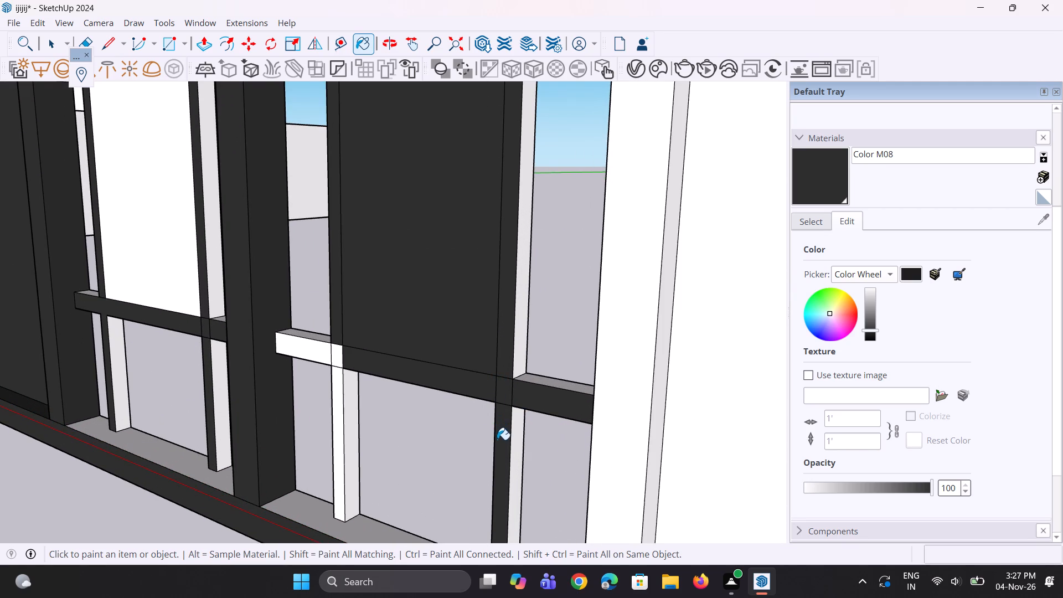
scroll(498, 440, up, 3)
click(520, 427)
scroll(479, 426, down, 4)
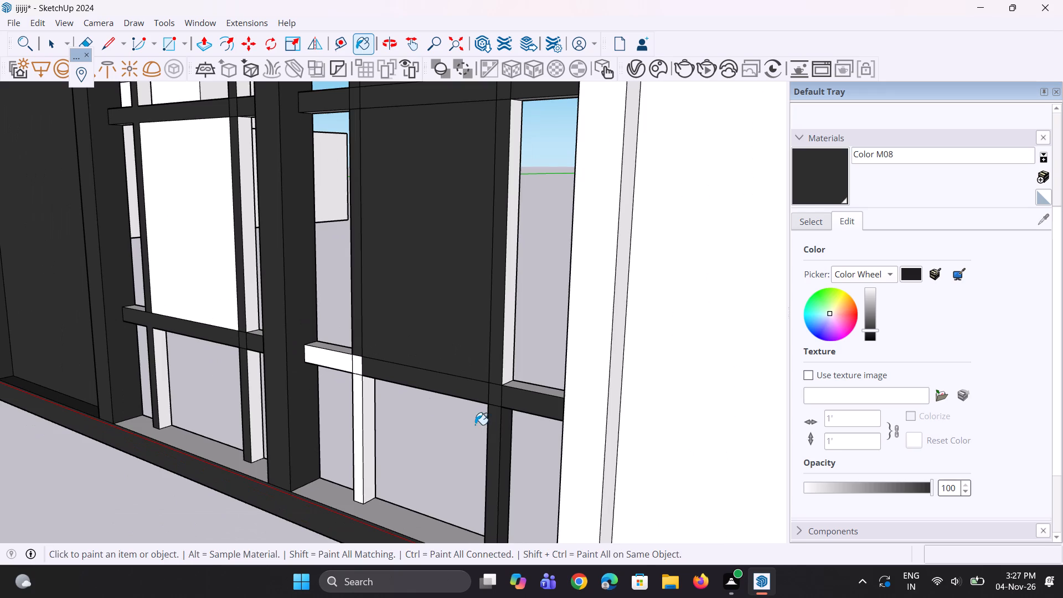
Paint the right barred bay's lower crossbar left end and the left vertical bar's front and right side below it with Color M08.
middle_drag(376, 402, 416, 387)
scroll(352, 368, up, 3)
click(353, 358)
click(377, 353)
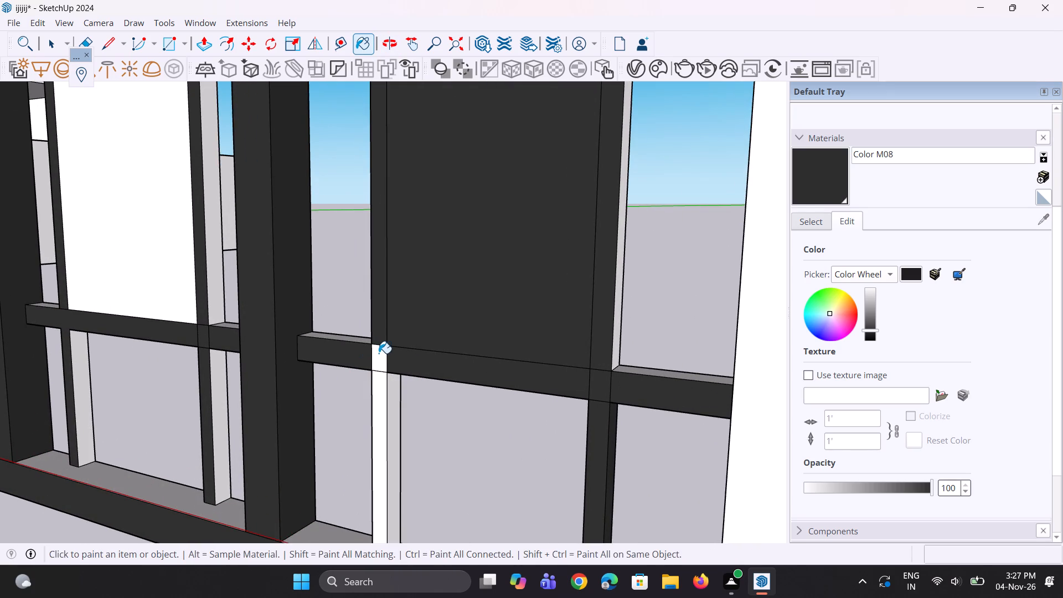
click(382, 386)
scroll(384, 390, up, 2)
click(401, 388)
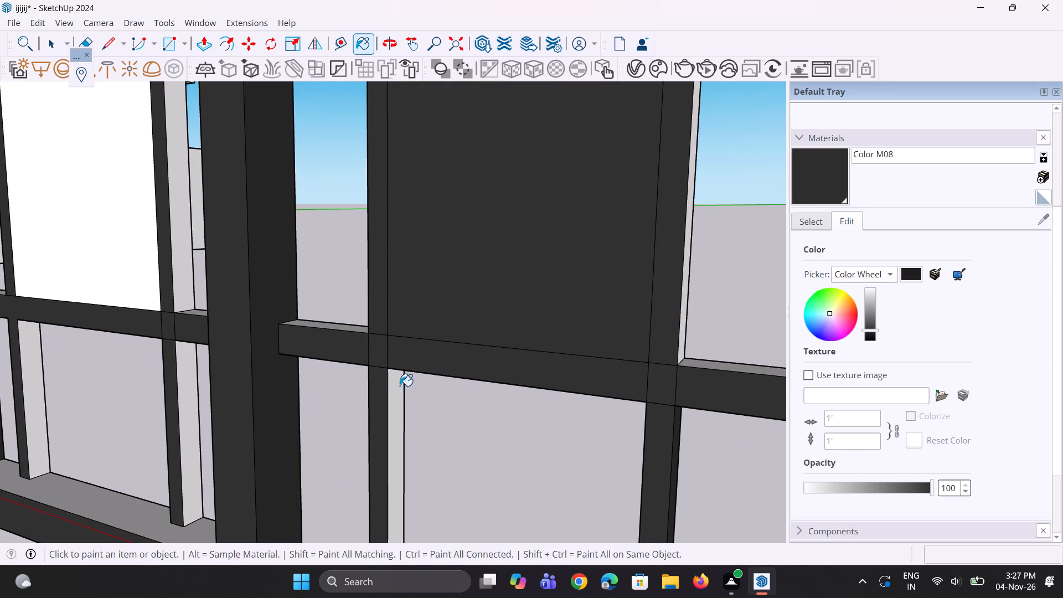
middle_drag(361, 338, 375, 400)
click(350, 348)
Paint the left side face of the right barred bay's left vertical bar below and above the lower crossbar with Color M08.
scroll(352, 463, down, 5)
scroll(357, 470, up, 1)
middle_drag(360, 473, 577, 380)
scroll(417, 448, up, 2)
click(404, 437)
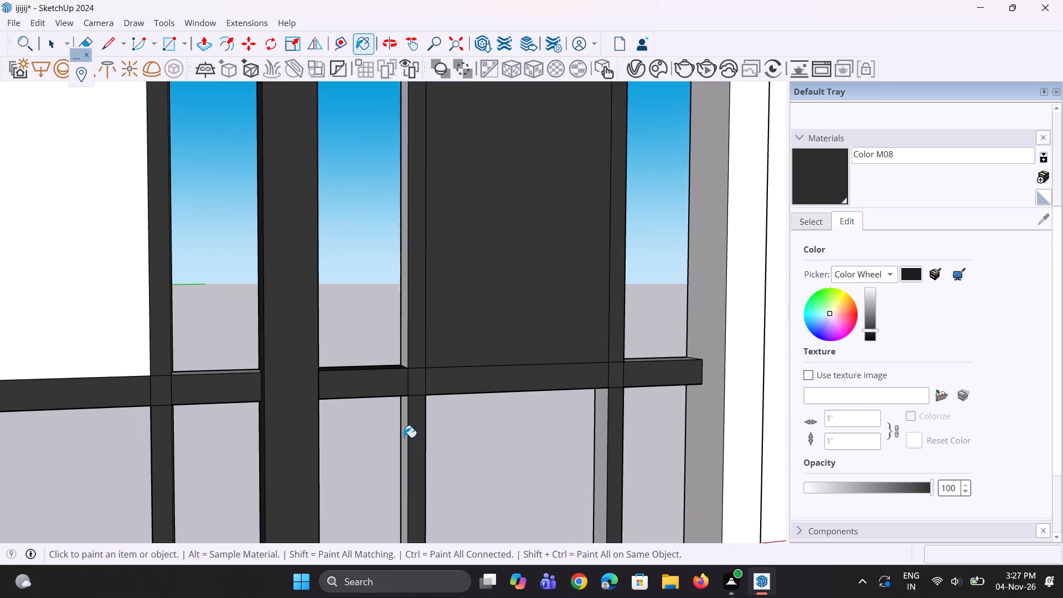
click(403, 352)
Paint the right vertical bar's right side above the lower crossbar and that crossbar's right-end top face with Color M08 in the right barred bay.
scroll(325, 424, down, 5)
middle_drag(478, 371, 161, 403)
scroll(447, 372, up, 2)
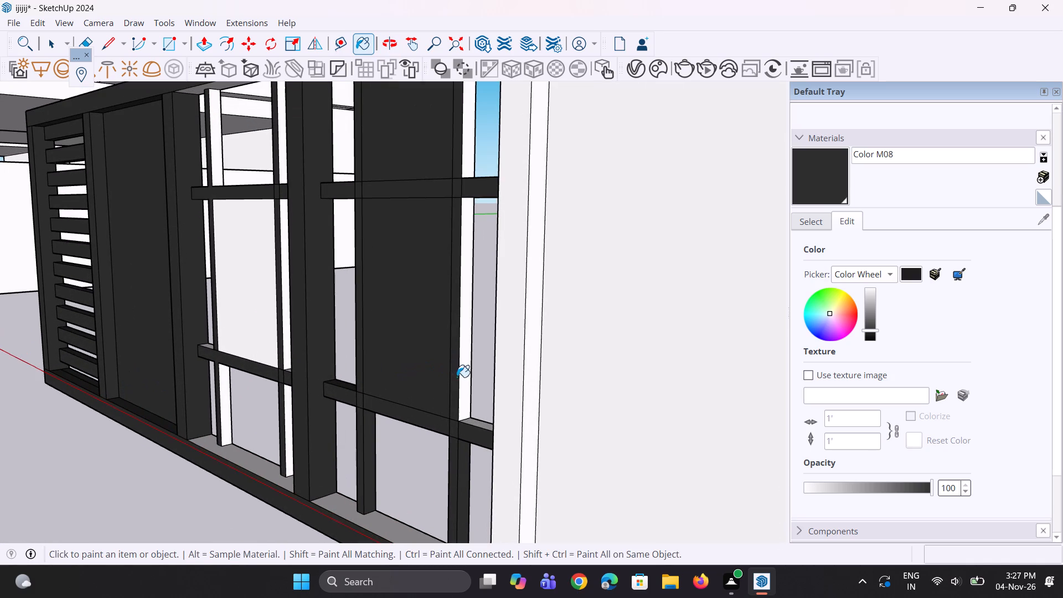
click(461, 383)
click(473, 422)
scroll(394, 401, down, 8)
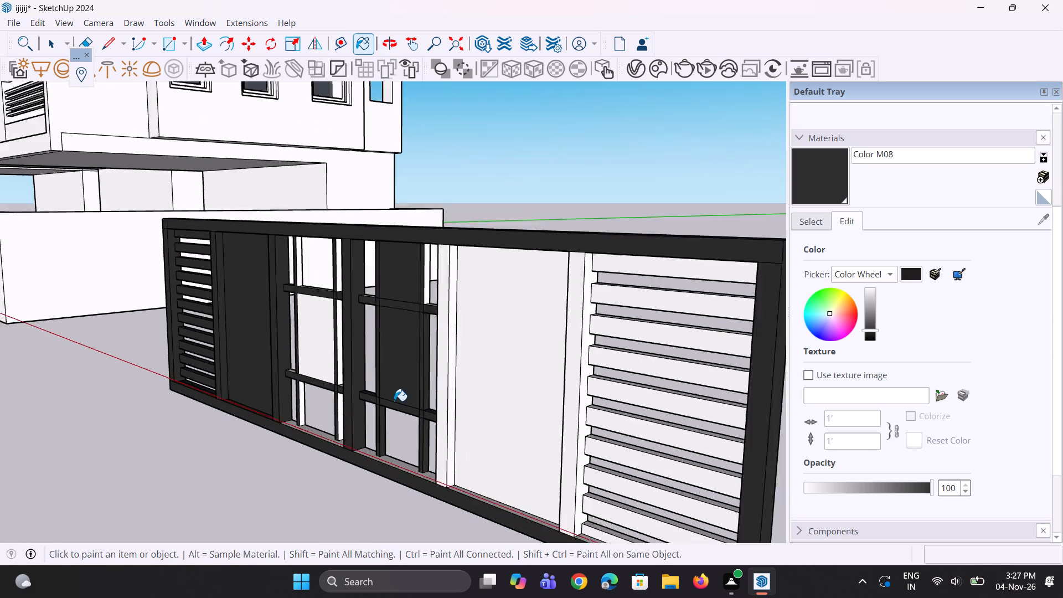
Push the panel above the right barred bay's upper crossbar back 3" to open it up.
scroll(394, 401, down, 2)
middle_drag(360, 393, 544, 384)
scroll(455, 432, down, 6)
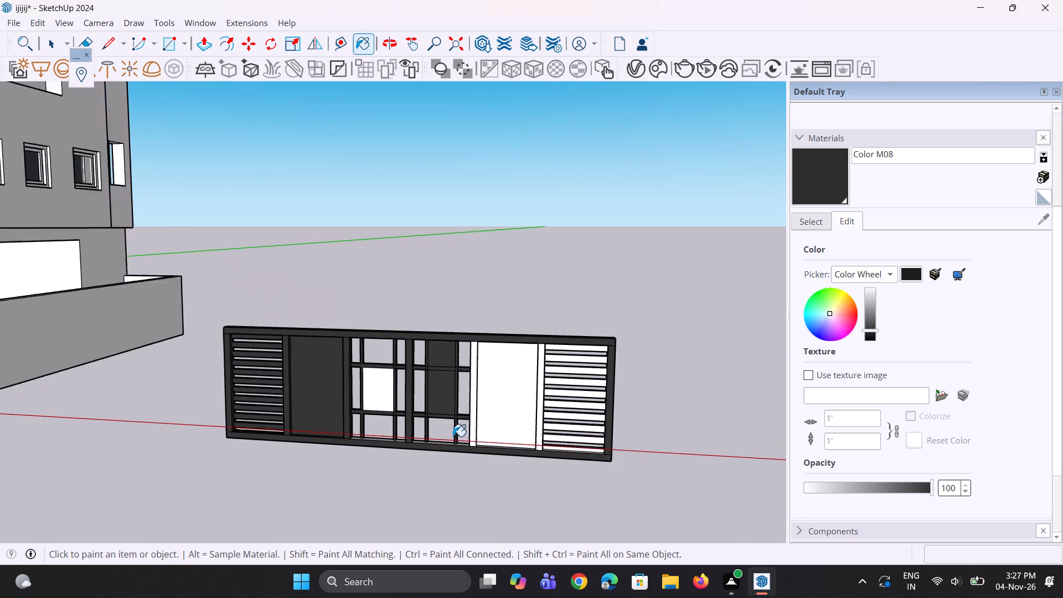
scroll(453, 436, down, 2)
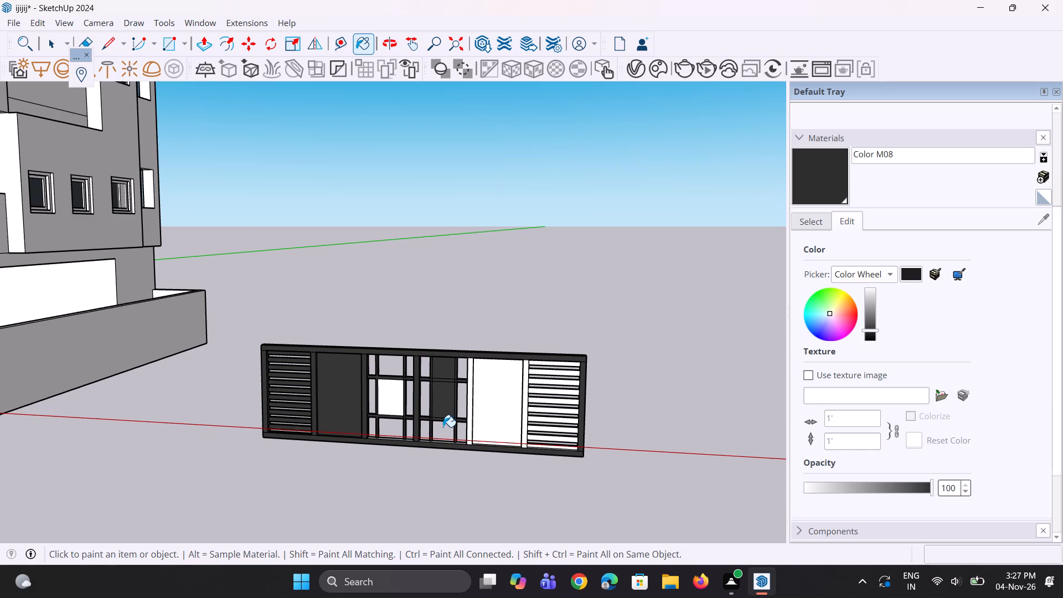
scroll(390, 343, up, 4)
middle_drag(473, 413, 415, 555)
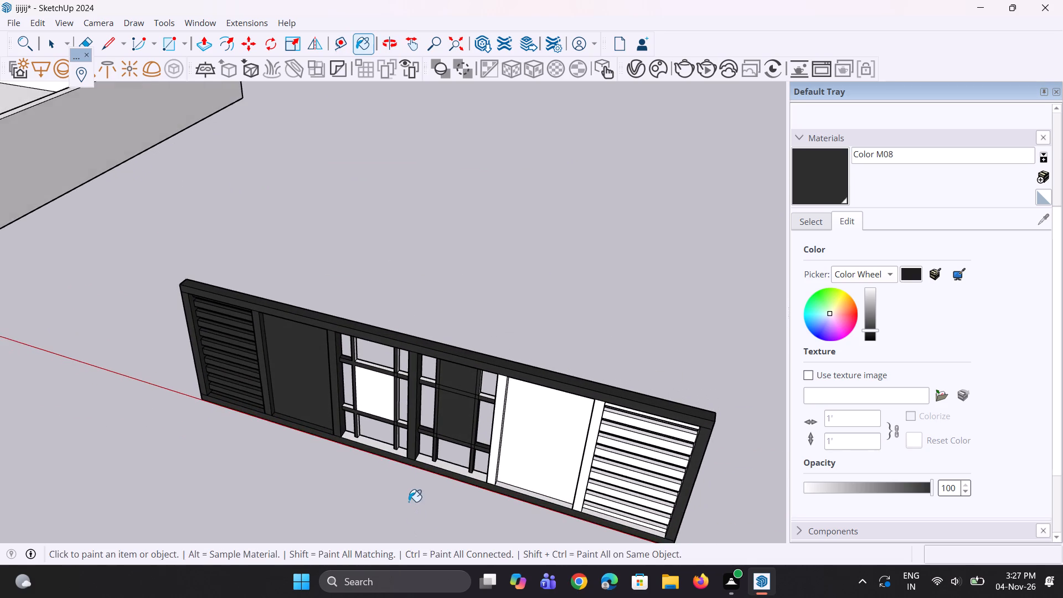
scroll(412, 499, up, 1)
key(p)
scroll(451, 507, down, 3)
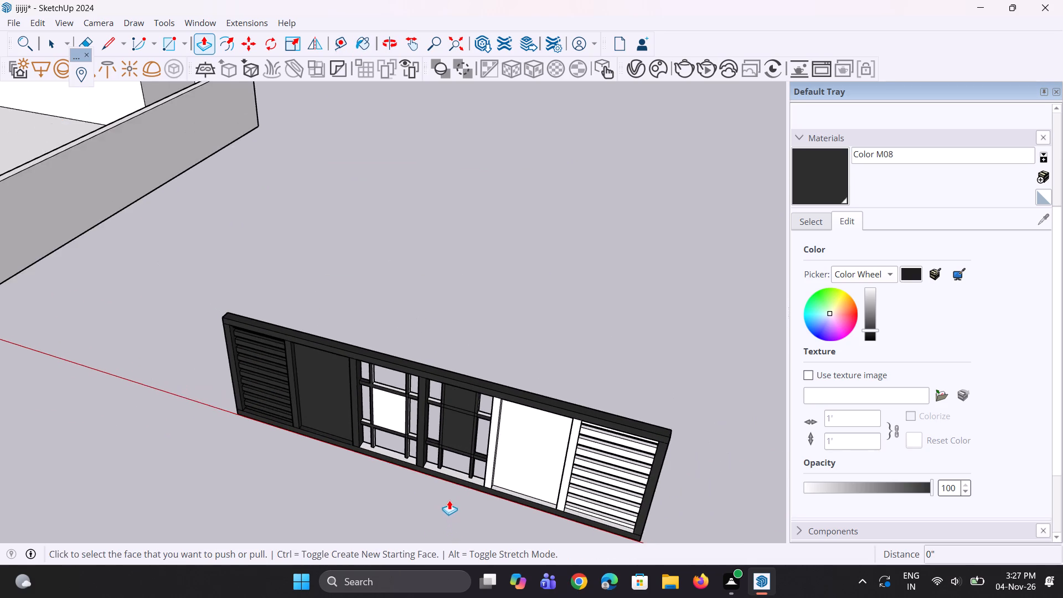
middle_drag(446, 471, 443, 535)
scroll(455, 411, up, 4)
click(460, 401)
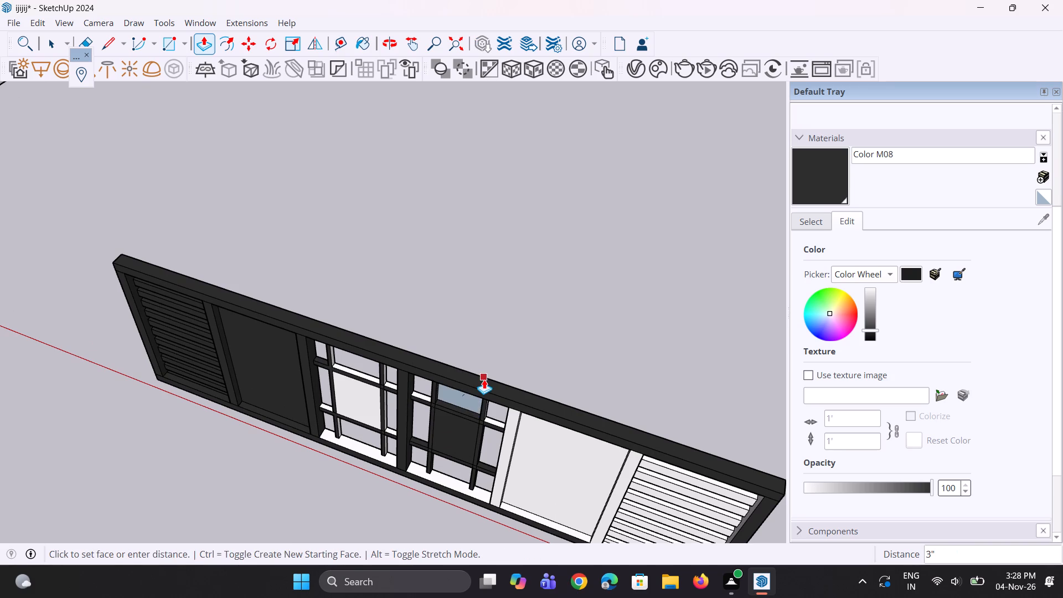
click(484, 379)
Paint the right barred bay's upper crossbar right-end top face and the right vertical bar's right side above it with Color M08.
middle_drag(452, 437, 511, 319)
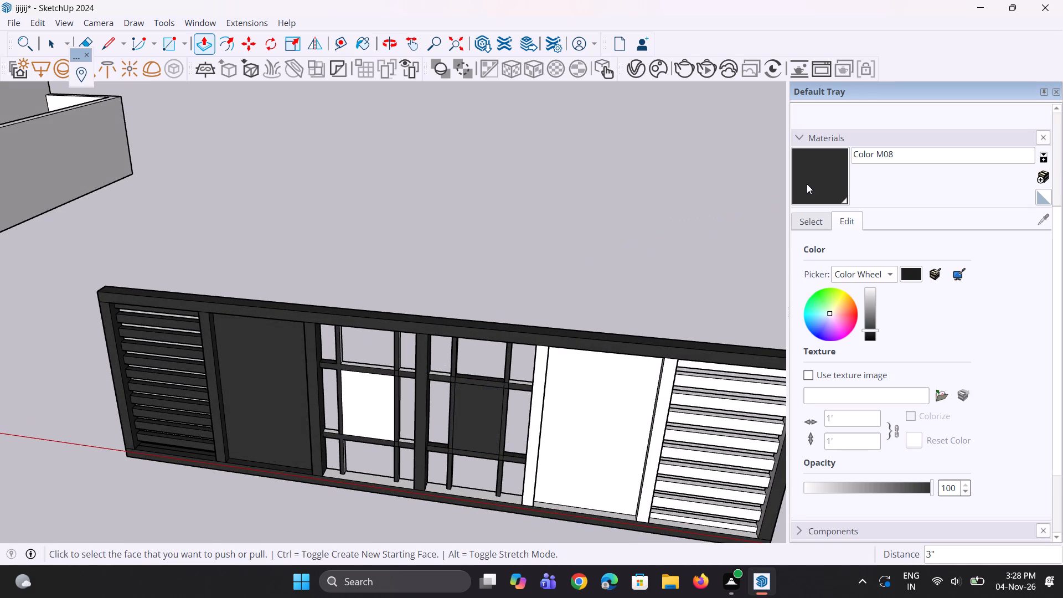
click(807, 184)
scroll(600, 354, up, 2)
scroll(471, 407, up, 6)
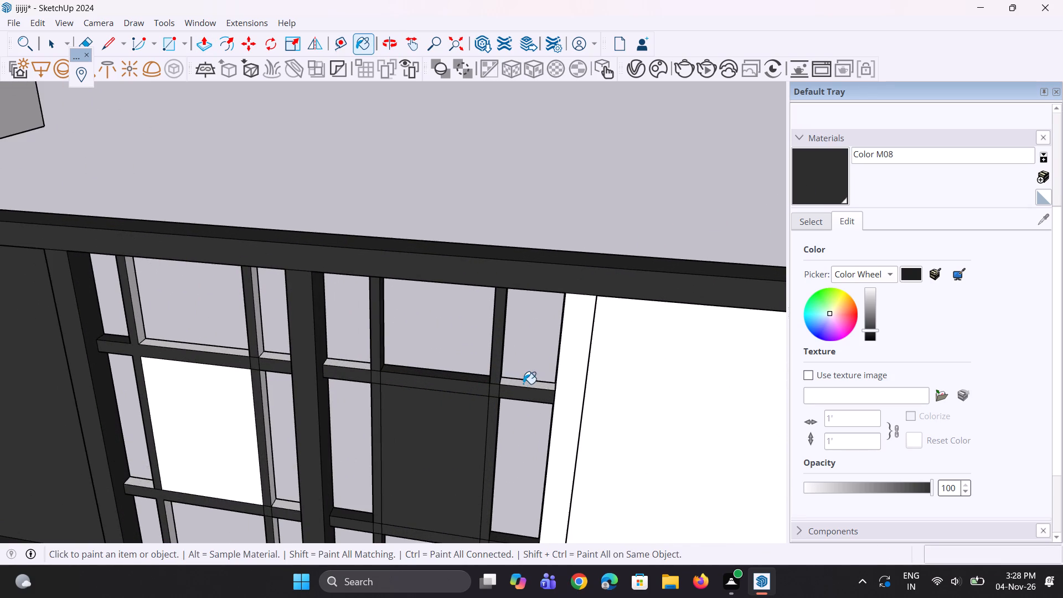
click(523, 384)
middle_drag(494, 360, 387, 328)
scroll(522, 361, up, 2)
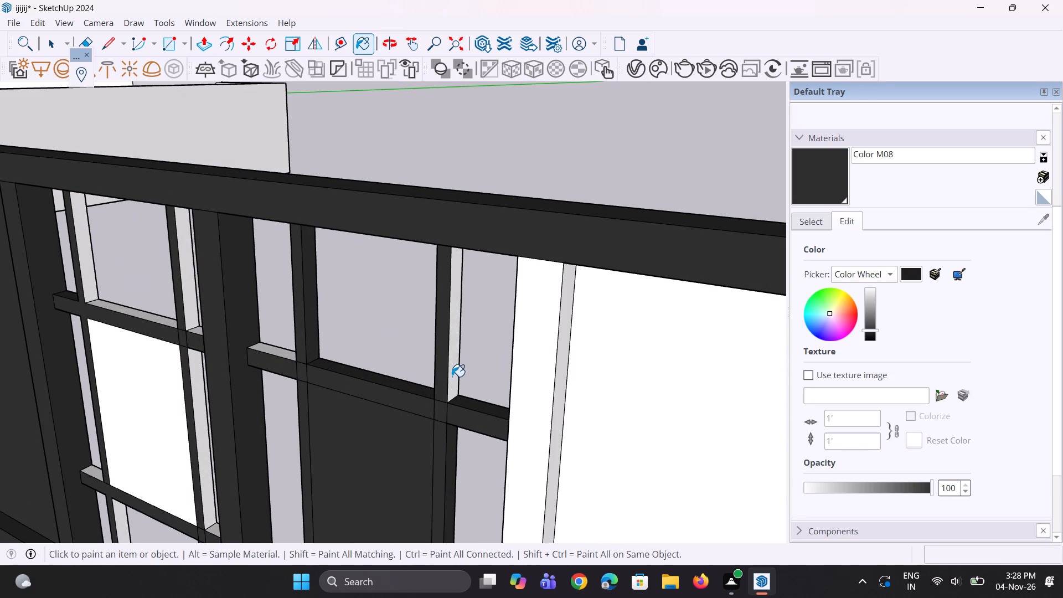
click(453, 375)
Paint the right barred bay's upper crossbar left-end top and the vertical bars' remaining left side faces with Color M08.
scroll(389, 390, down, 4)
middle_drag(425, 379, 719, 326)
scroll(633, 342, up, 1)
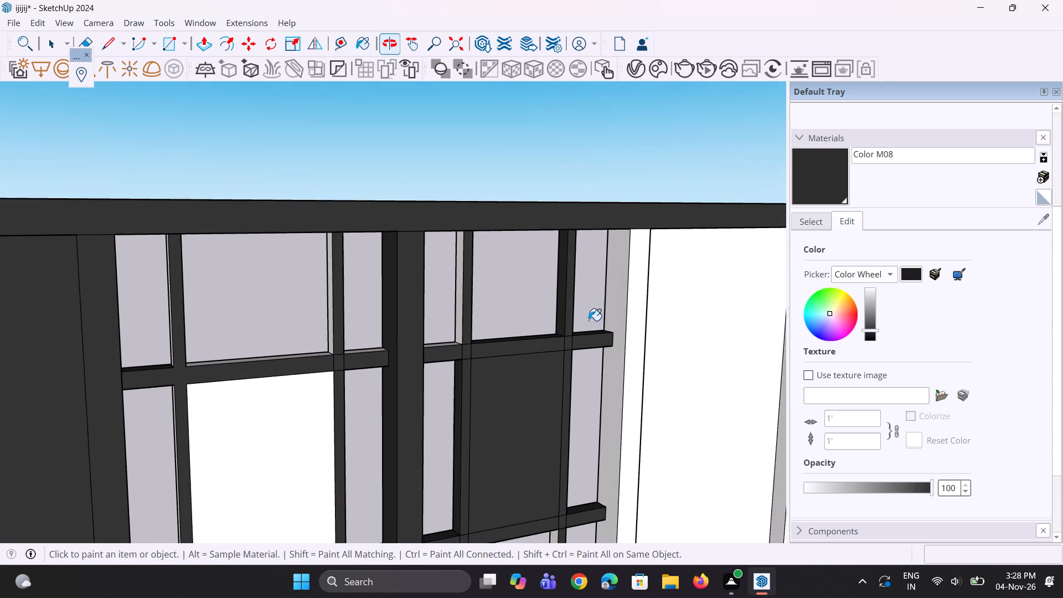
scroll(472, 321, up, 2)
scroll(427, 350, up, 3)
click(427, 350)
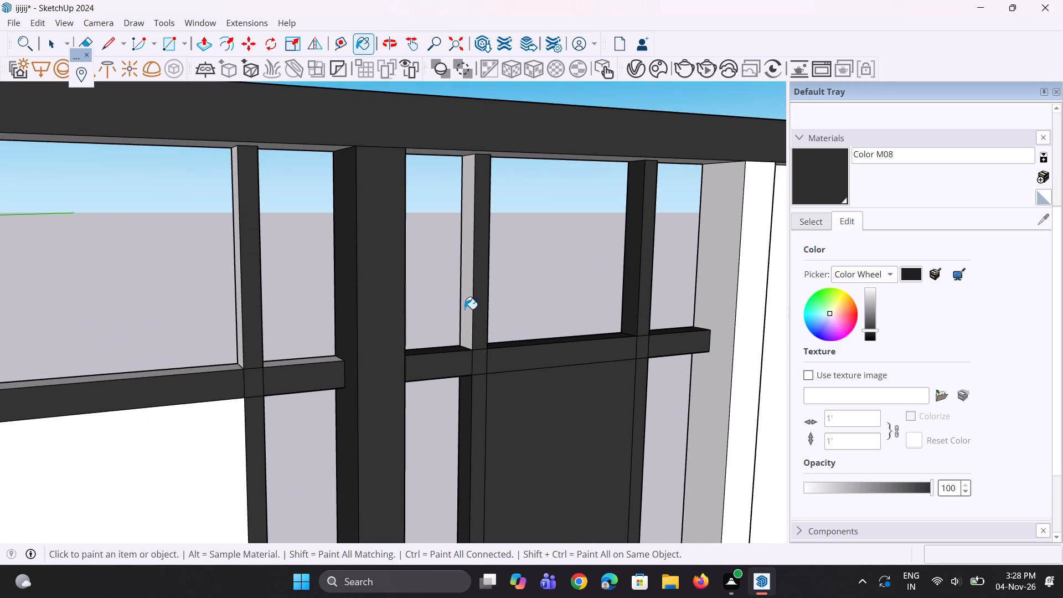
click(465, 309)
scroll(451, 298, down, 10)
scroll(474, 377, up, 9)
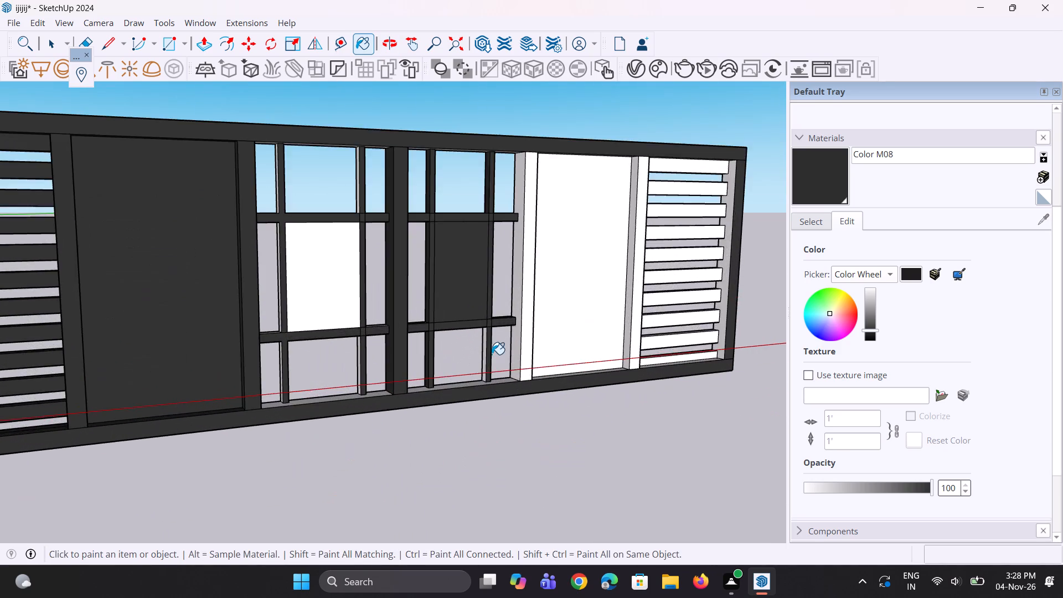
scroll(492, 354, up, 6)
click(479, 362)
Paint the right side faces of the left barred bay's vertical bars around and below the lower crossbar with Color M08.
middle_drag(540, 314, 166, 331)
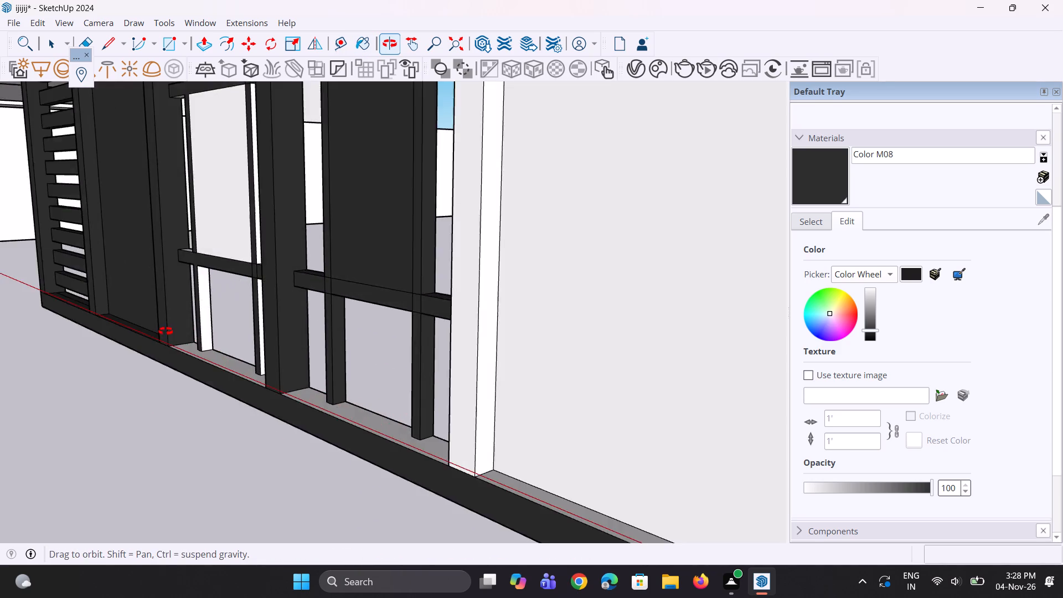
middle_drag(166, 331, 524, 343)
scroll(529, 341, down, 5)
middle_drag(293, 265, 11, 288)
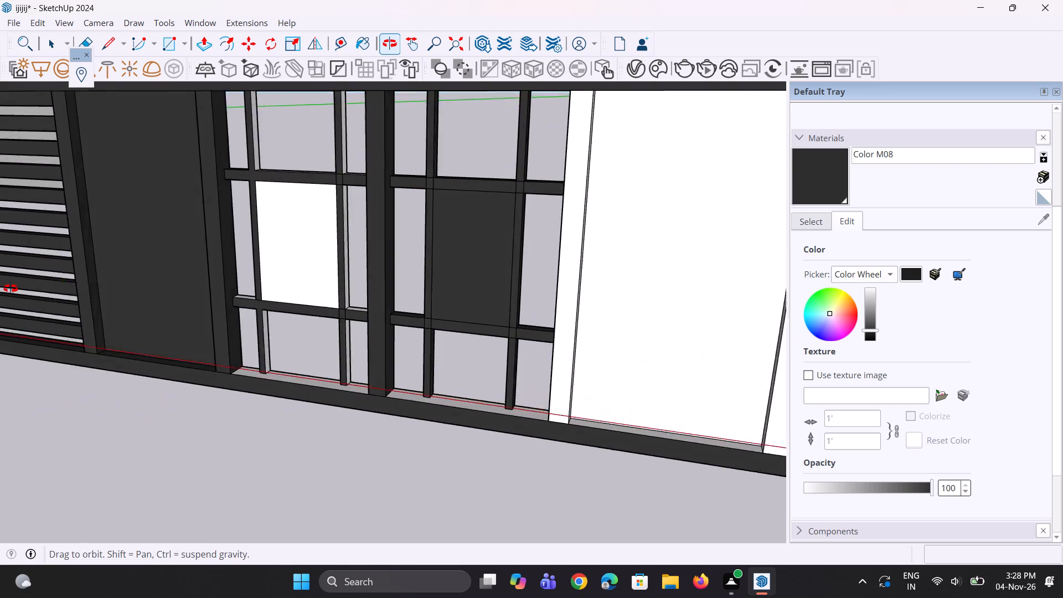
middle_drag(11, 288, 0, 285)
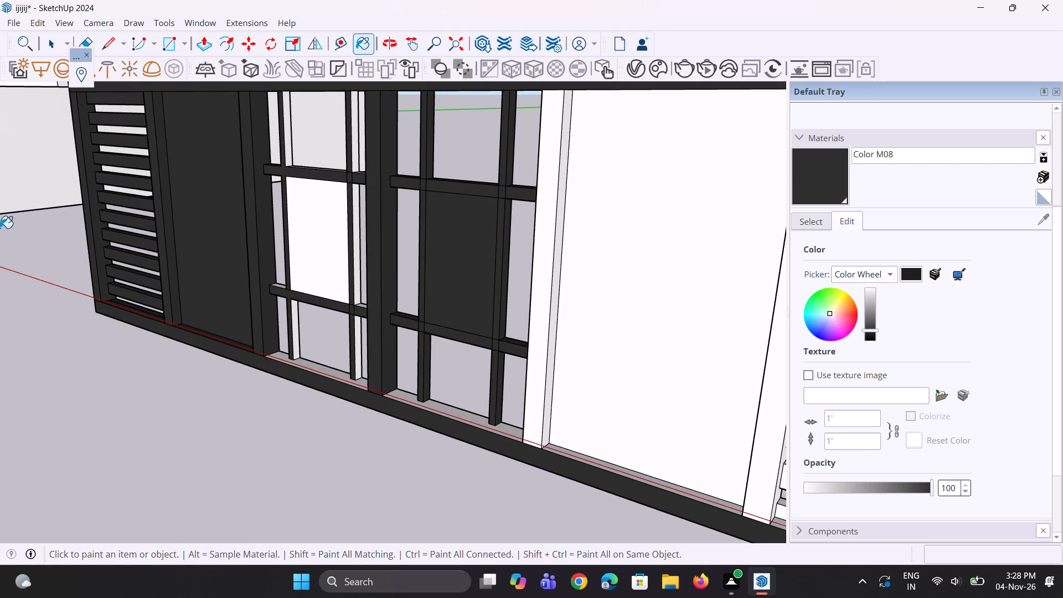
scroll(383, 363, up, 6)
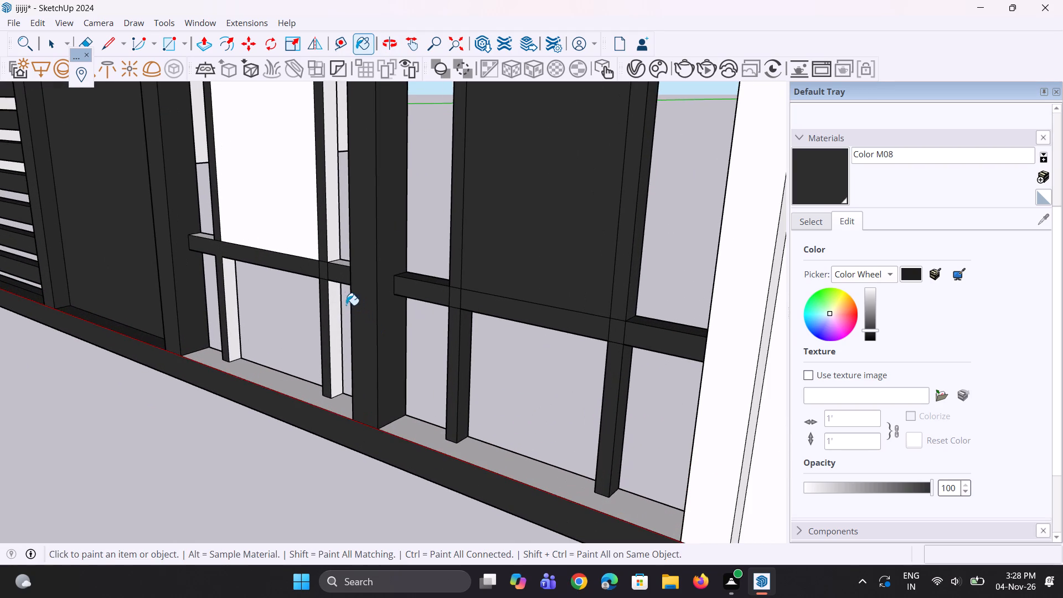
click(337, 301)
click(334, 255)
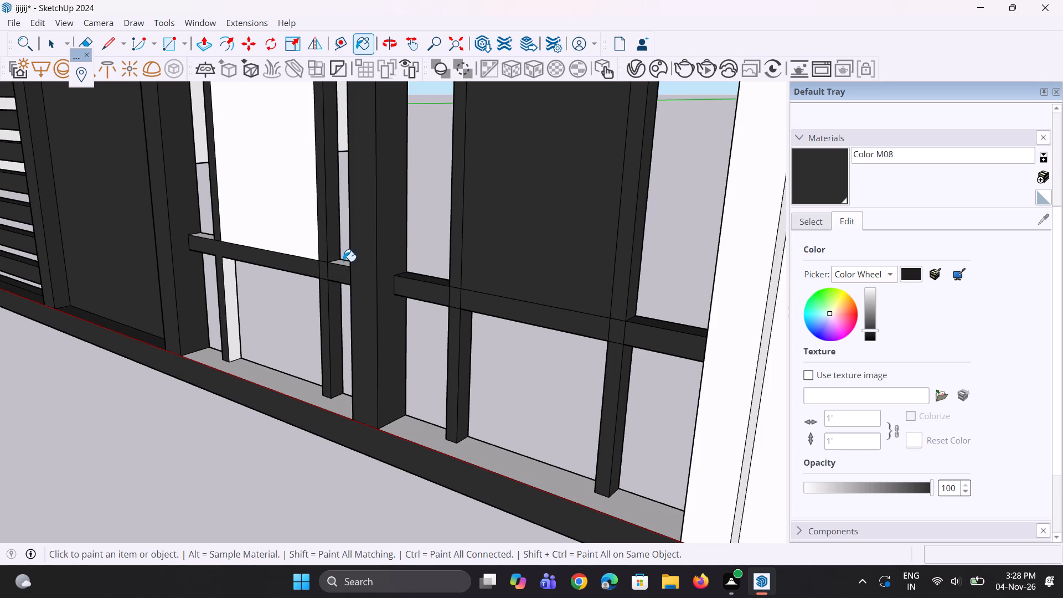
click(343, 261)
scroll(281, 302, up, 1)
click(227, 320)
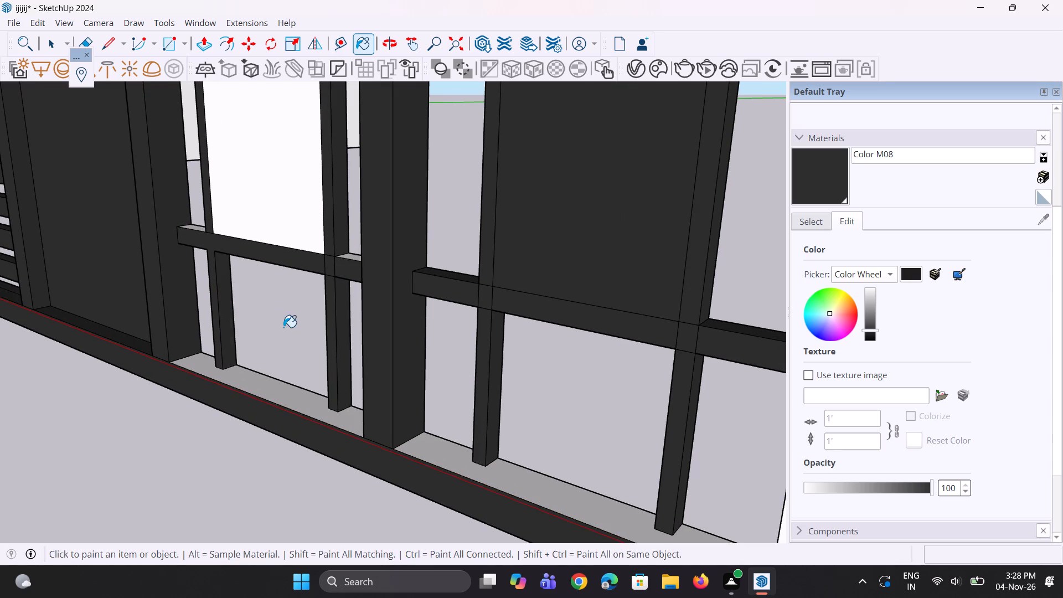
Paint the top faces of both ends of the left barred bay's lower crossbar with Color M08.
scroll(285, 327, down, 9)
middle_drag(256, 265, 415, 268)
scroll(318, 325, up, 4)
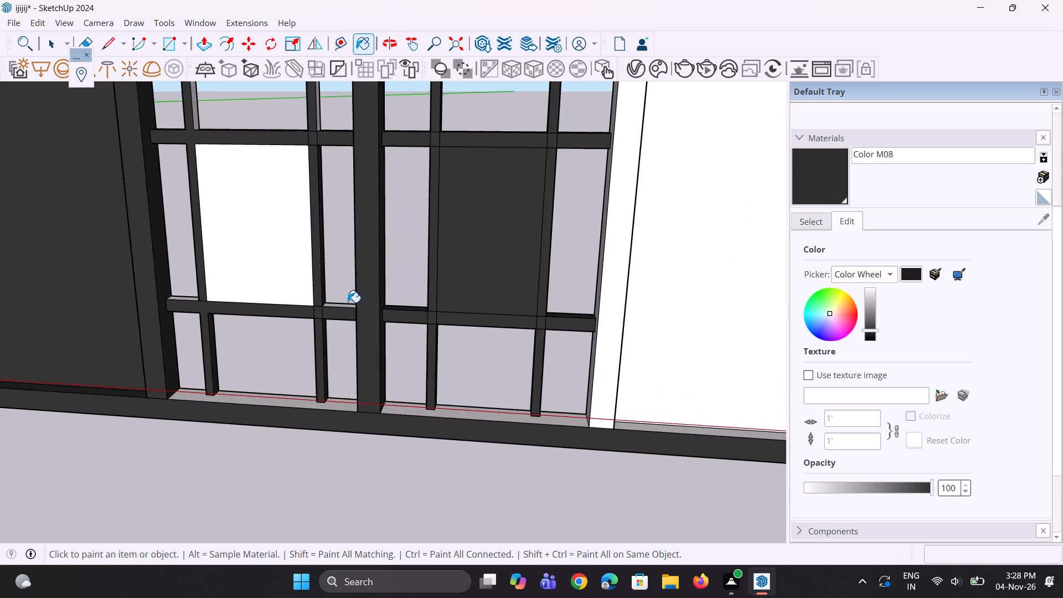
scroll(348, 302, up, 5)
click(344, 311)
scroll(346, 316, down, 5)
middle_drag(193, 346, 202, 432)
scroll(128, 280, up, 1)
click(126, 303)
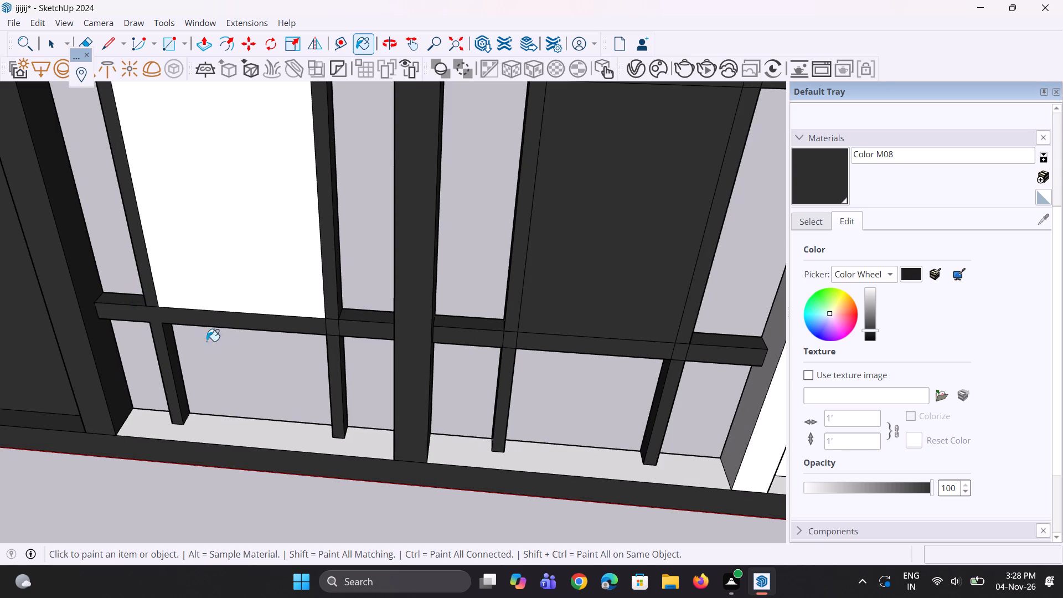
Paint the left side of the left barred bay's right vertical bar below the lower crossbar and above the upper crossbar with Color M08.
scroll(220, 348, down, 11)
middle_drag(239, 277, 501, 143)
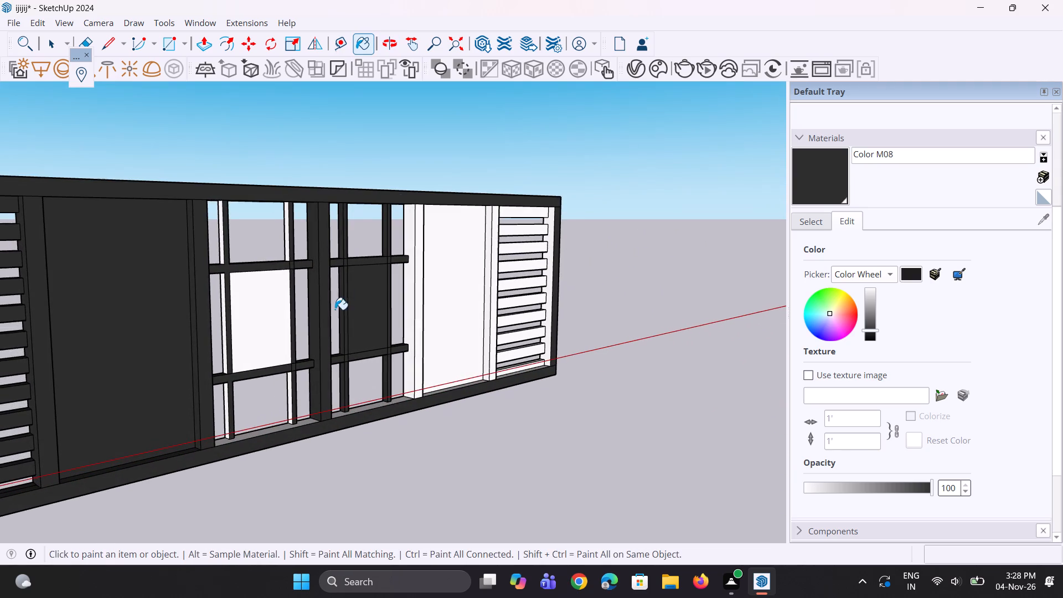
scroll(318, 367, up, 6)
click(283, 395)
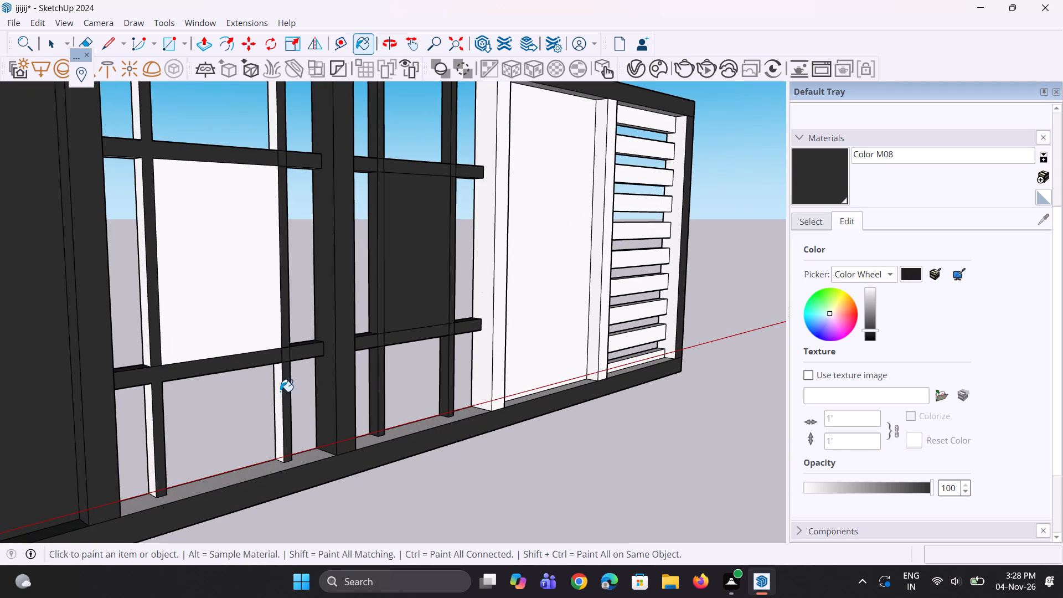
click(280, 391)
scroll(280, 383, down, 4)
scroll(290, 187, up, 2)
click(270, 208)
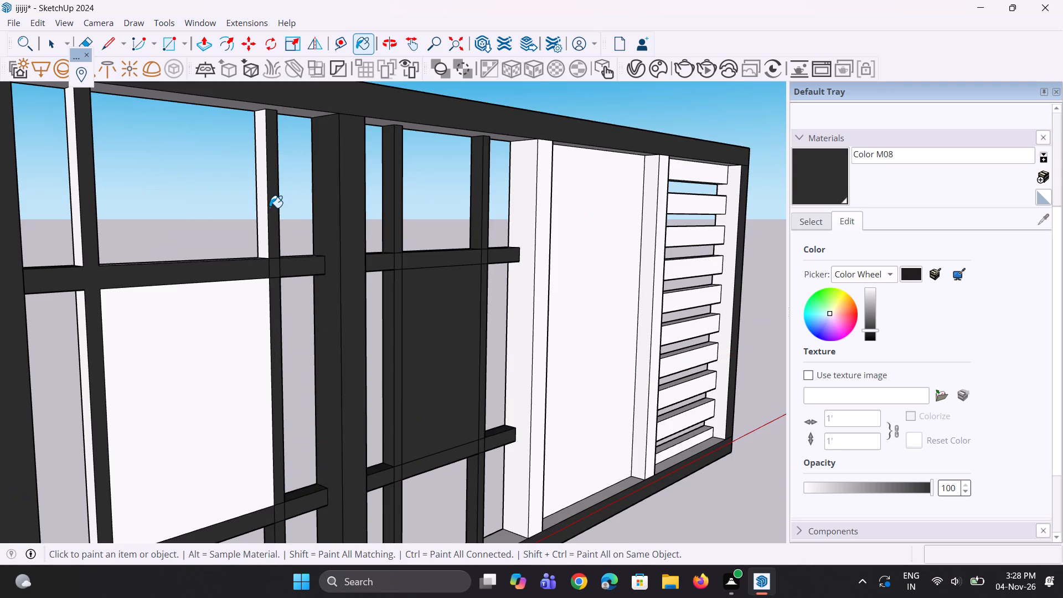
click(266, 208)
Paint all three segments of the left side face of the left barred bay's left vertical bar with Color M08.
scroll(267, 208, down, 4)
middle_drag(184, 235, 207, 242)
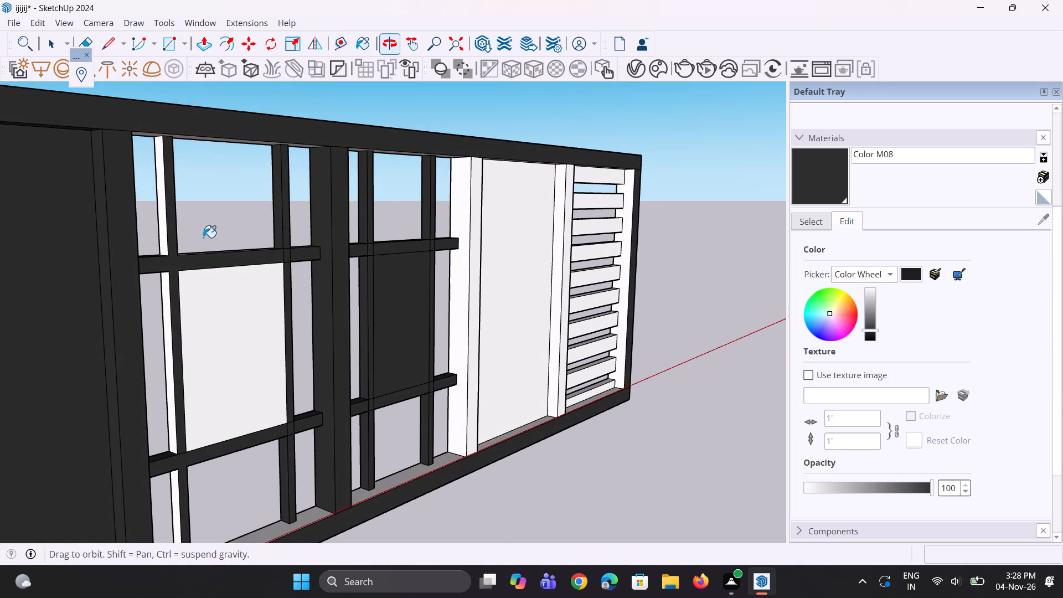
click(164, 225)
click(166, 284)
scroll(187, 206, down, 2)
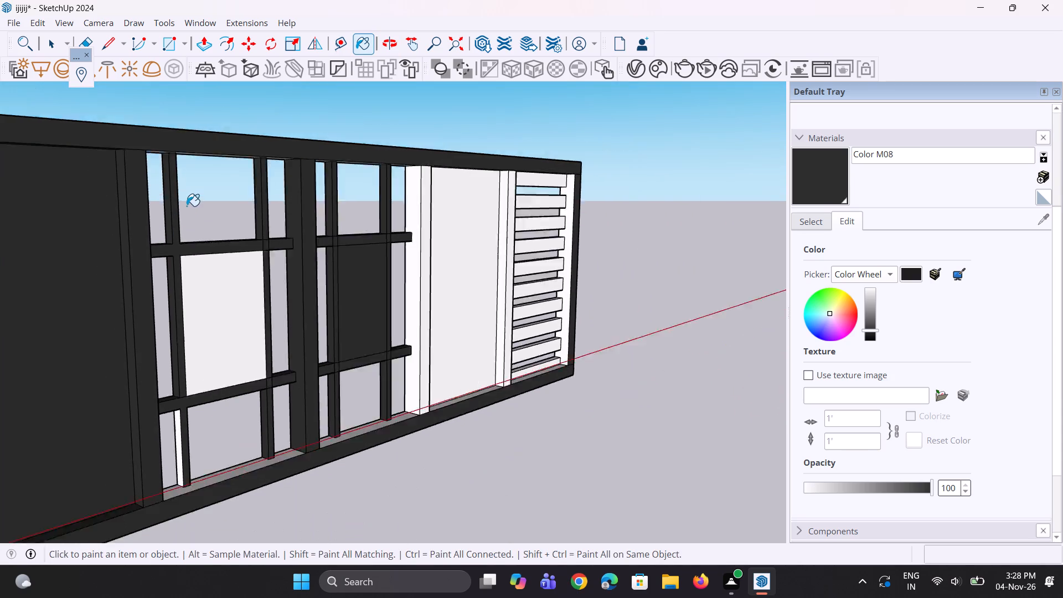
scroll(187, 206, down, 3)
scroll(199, 297, up, 9)
click(178, 317)
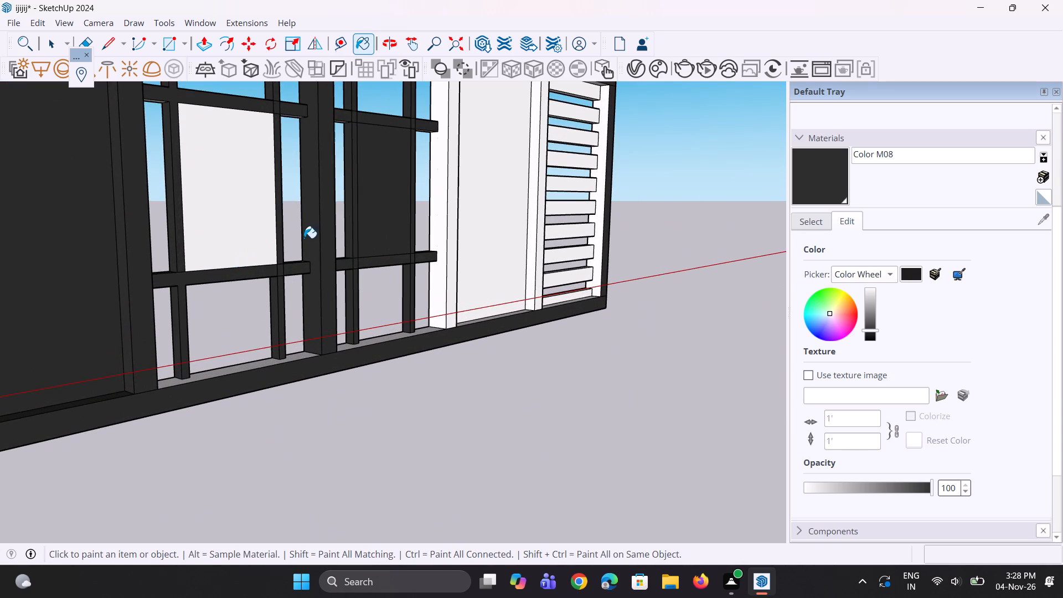
Paint the left barred bay's solid centre panel with Color M08.
middle_drag(304, 238, 124, 342)
click(183, 248)
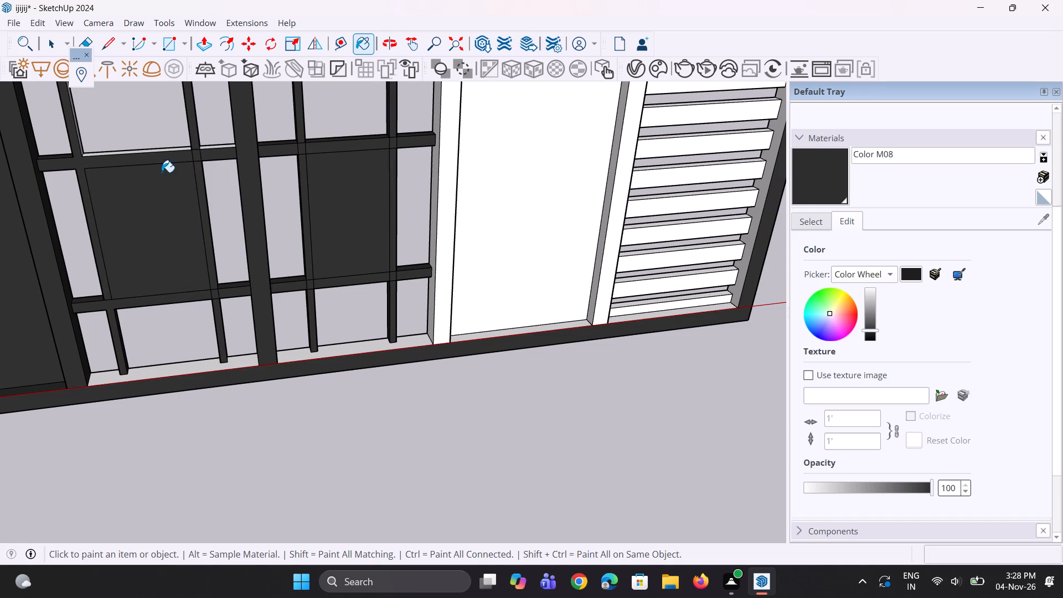
Paint the top faces of the left barred bay's upper crossbar, above the centre panel and at its right end, with Color M08.
middle_drag(162, 172, 145, 244)
scroll(129, 153, up, 5)
click(122, 192)
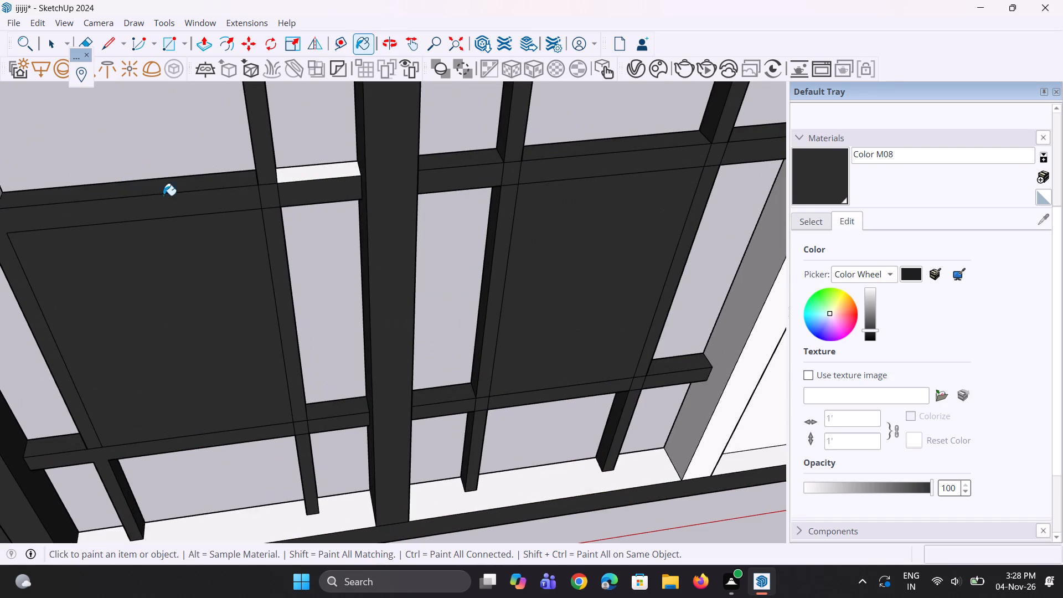
click(321, 177)
Paint the top faces of the gate's bottom rail under both barred bays with Color M08.
scroll(116, 250, down, 5)
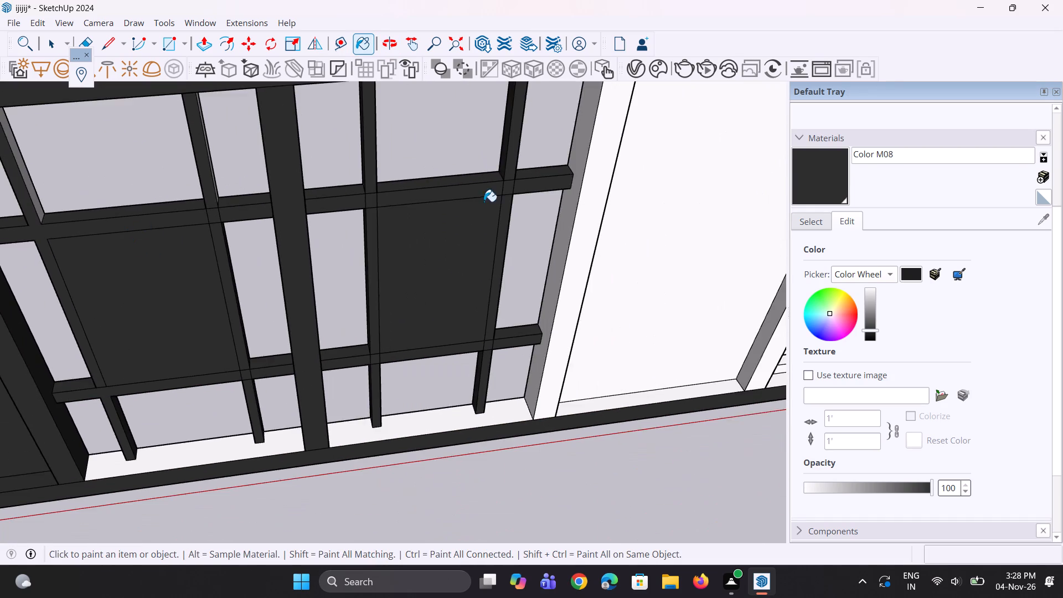
middle_drag(483, 201, 389, 257)
scroll(378, 252, down, 4)
middle_drag(377, 298, 424, 256)
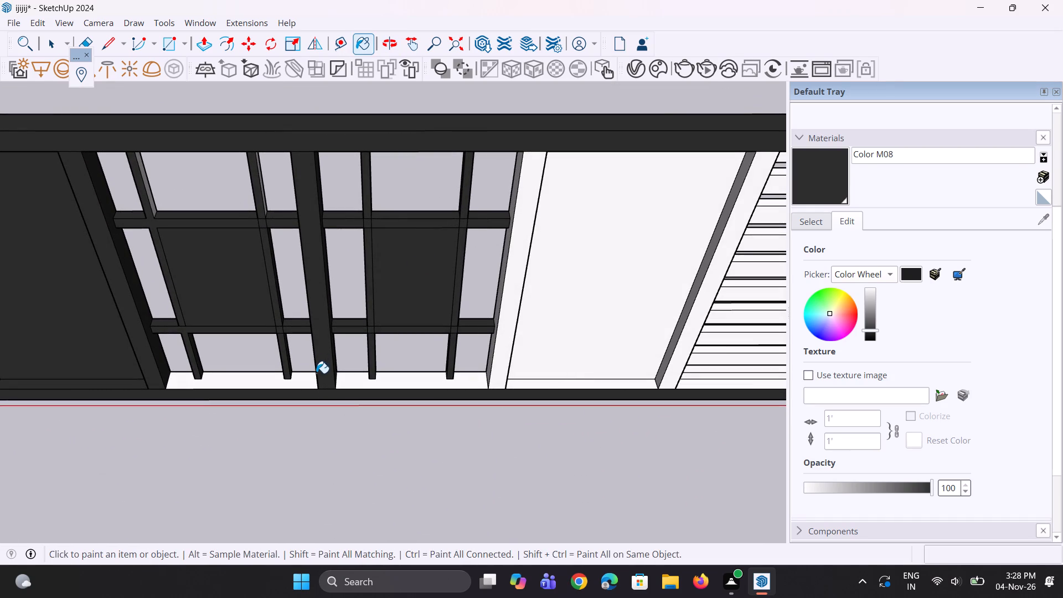
click(311, 379)
click(339, 379)
Paint the undersides of the gate's top rail over both barred bays with Color M08.
middle_drag(335, 396, 406, 176)
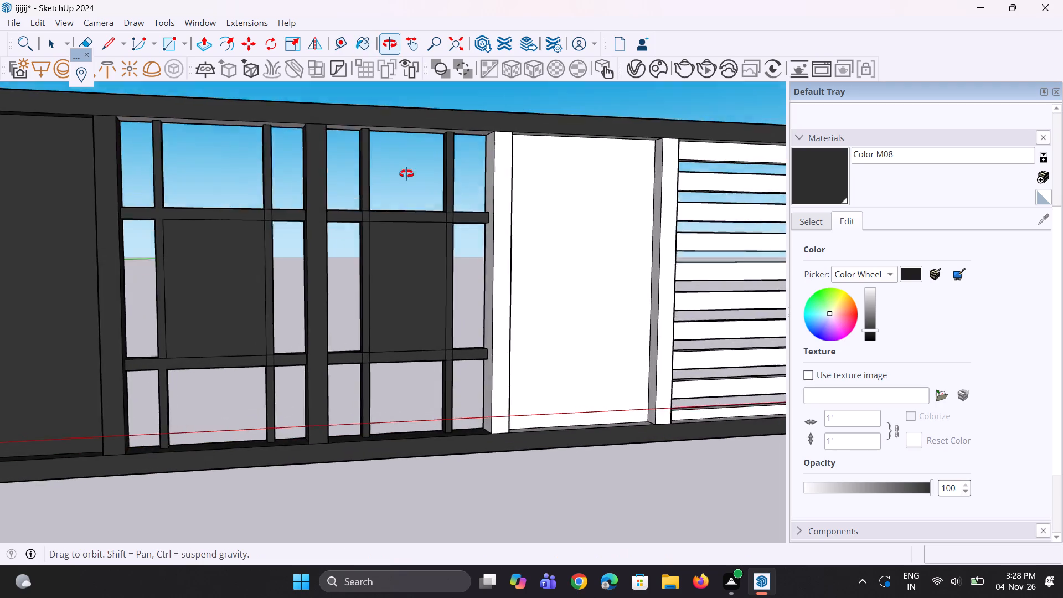
scroll(390, 313, down, 3)
middle_drag(397, 256, 425, 107)
scroll(378, 187, up, 3)
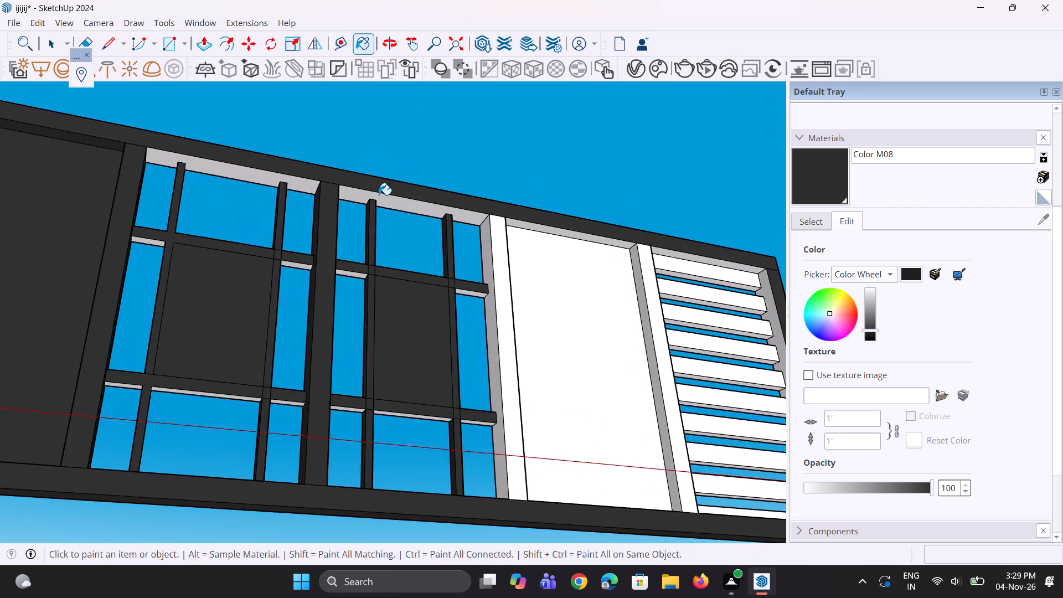
scroll(379, 195, up, 2)
click(379, 195)
click(250, 172)
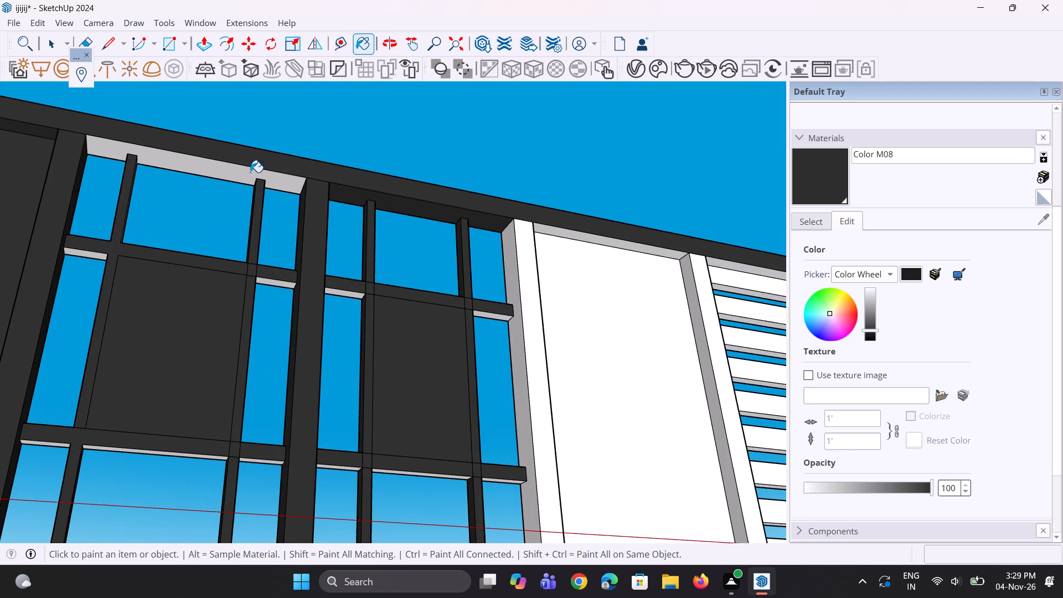
Paint the exposed underside segments of the upper crossbars in both barred bays with Color M08.
middle_drag(194, 328, 235, 220)
scroll(91, 205, up, 3)
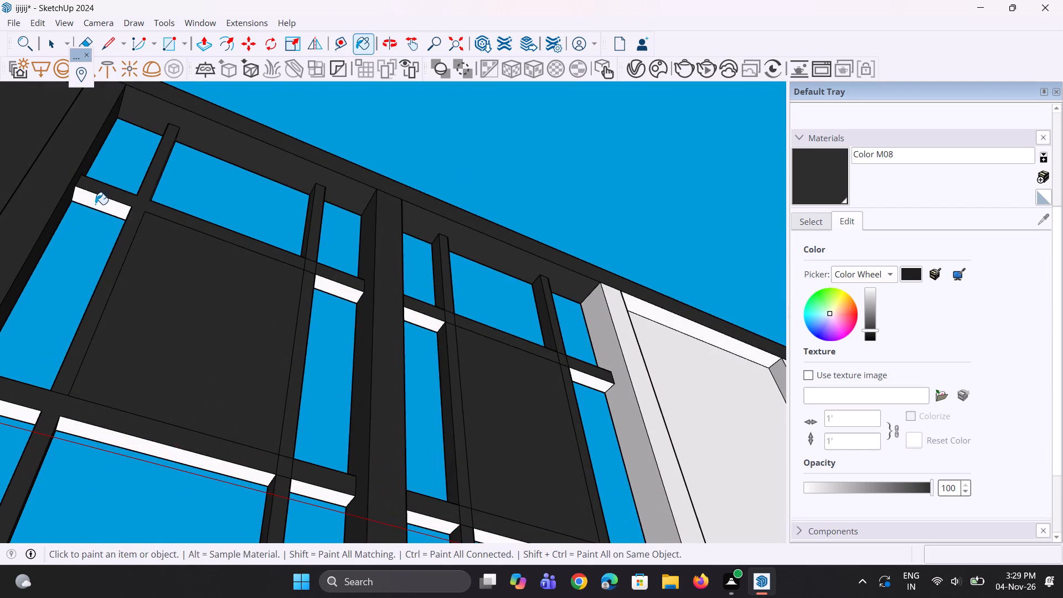
click(96, 204)
scroll(101, 199, down, 3)
scroll(141, 239, up, 2)
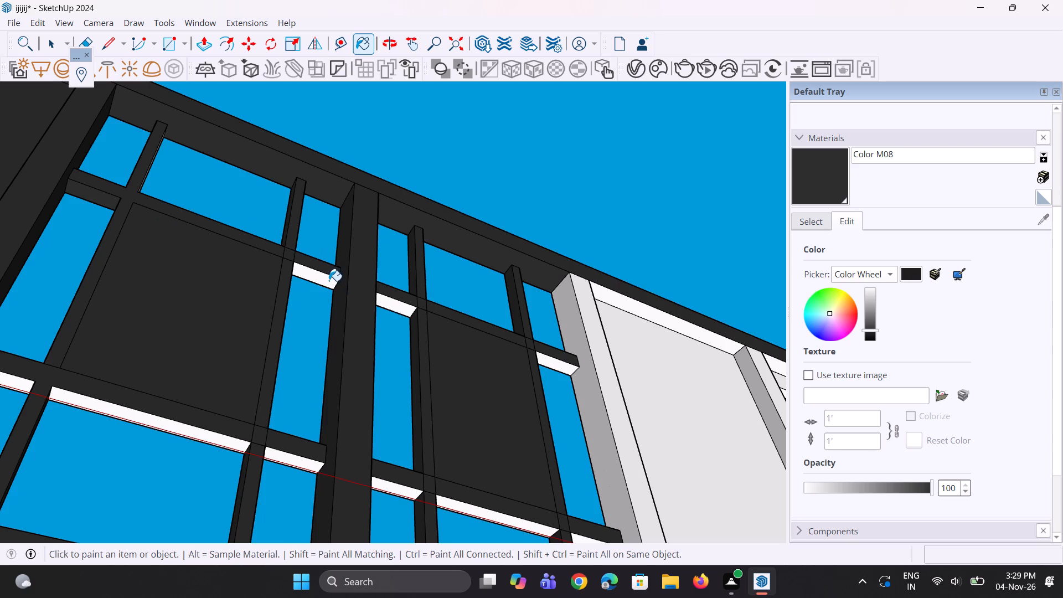
click(328, 280)
click(385, 302)
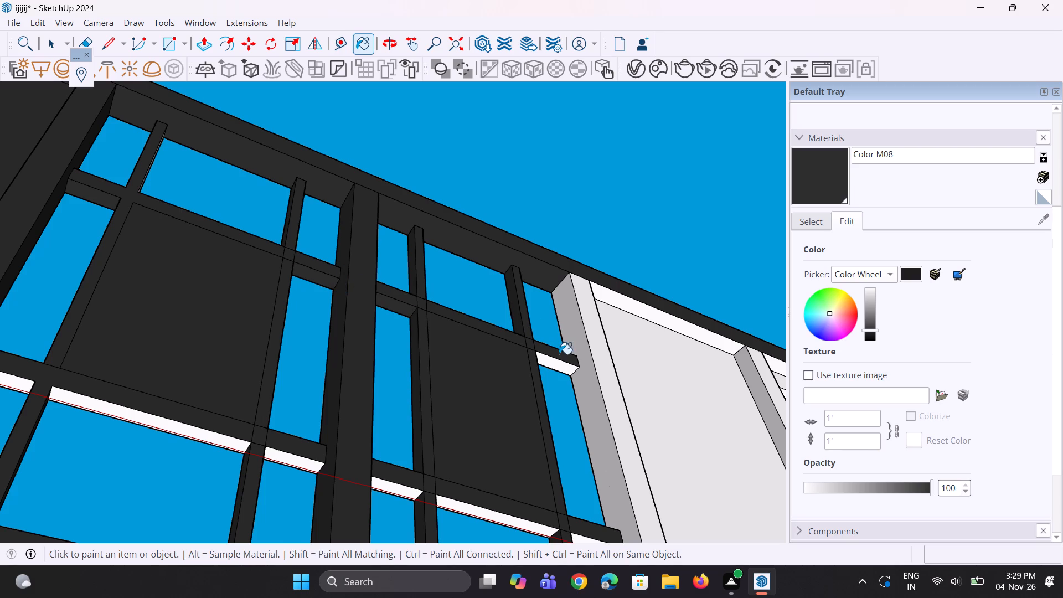
click(560, 362)
Paint all underside segments of the lower crossbars in both barred bays with Color M08.
scroll(477, 265, down, 6)
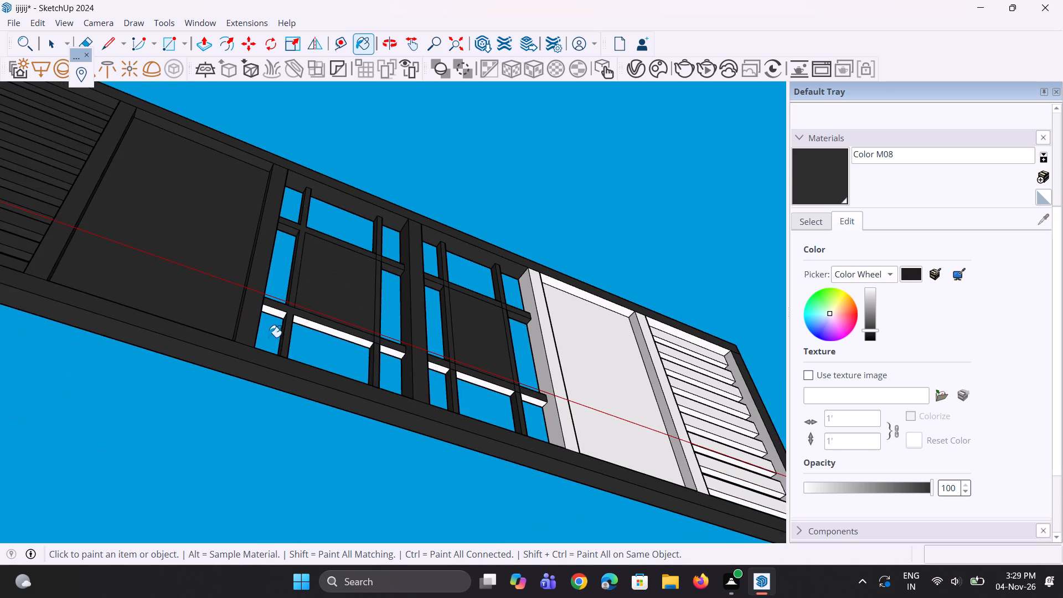
scroll(291, 316, up, 10)
click(261, 312)
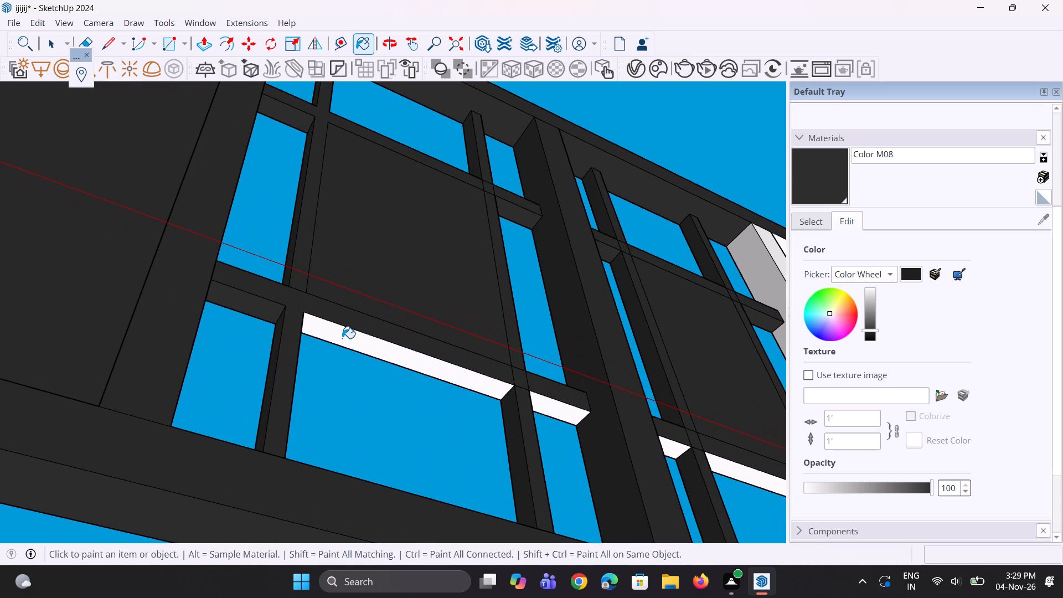
click(343, 338)
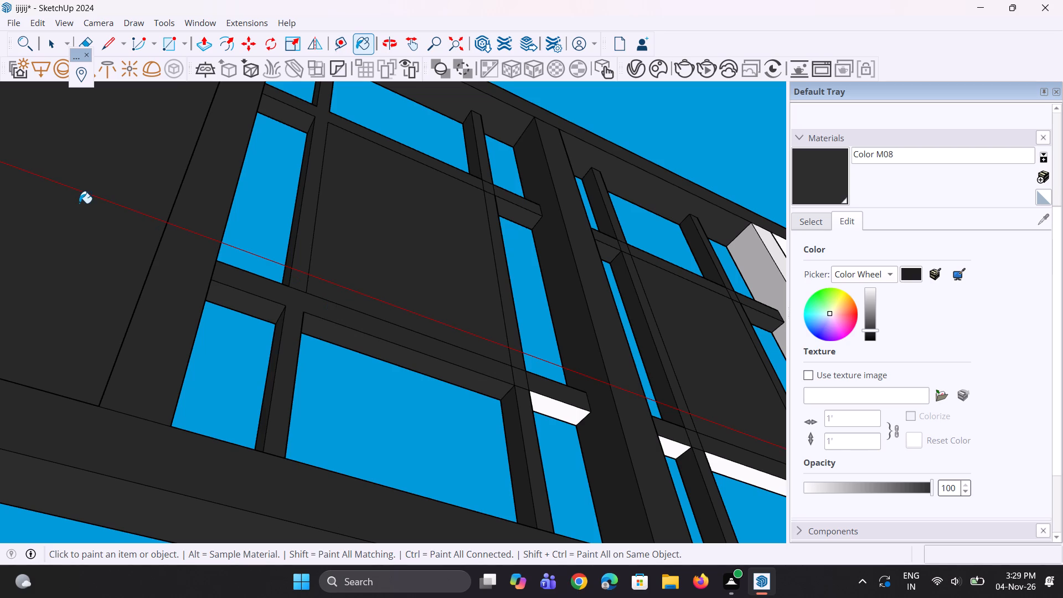
scroll(80, 200, down, 3)
scroll(742, 497, up, 3)
click(736, 459)
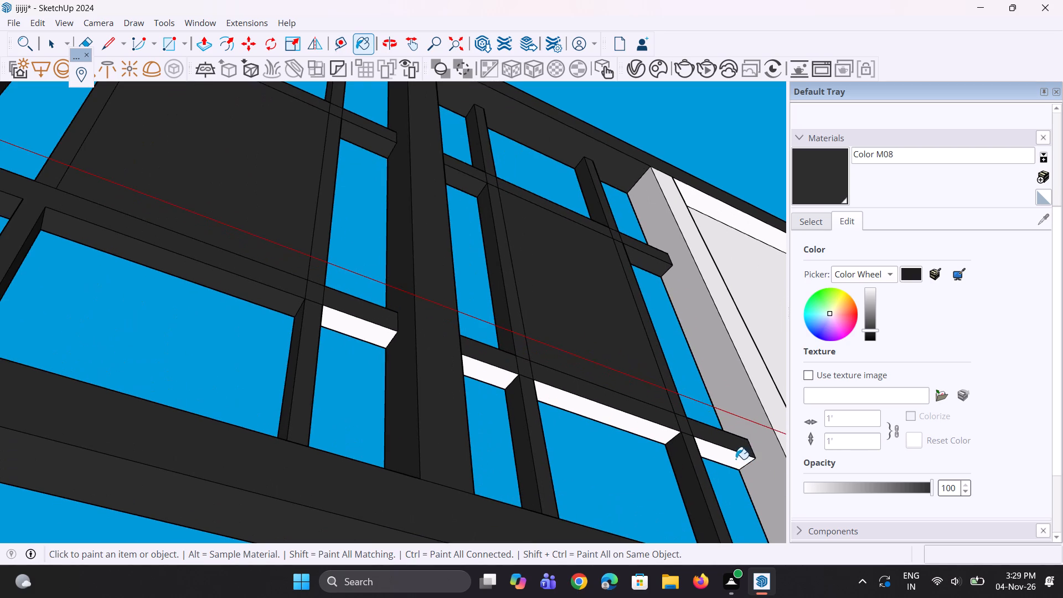
click(654, 436)
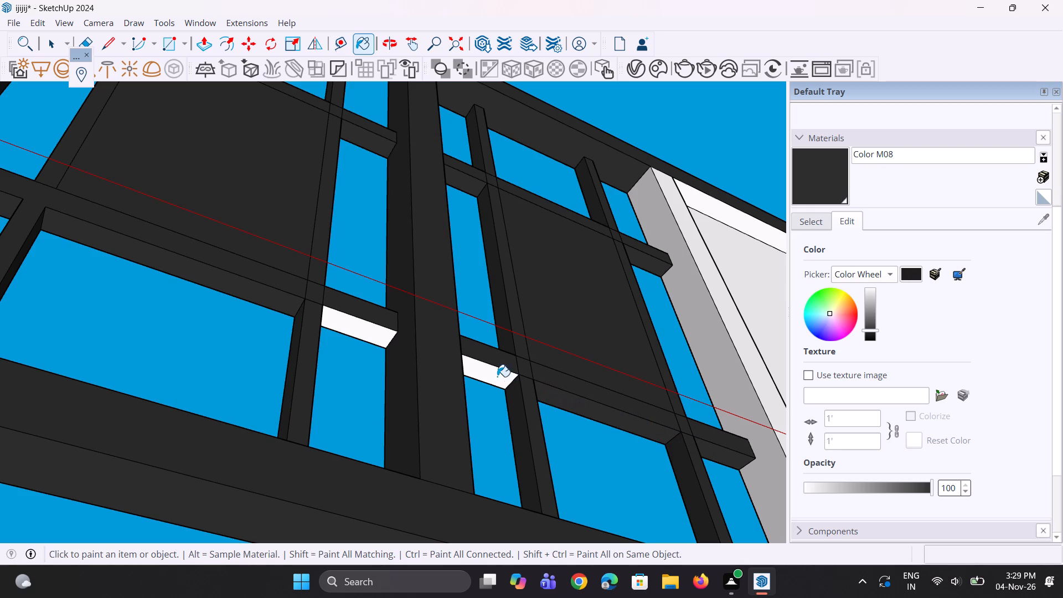
click(497, 377)
click(380, 333)
Paint the left side and front faces of the post between the right barred bay and the right solid bay with Color M08.
scroll(503, 439, down, 5)
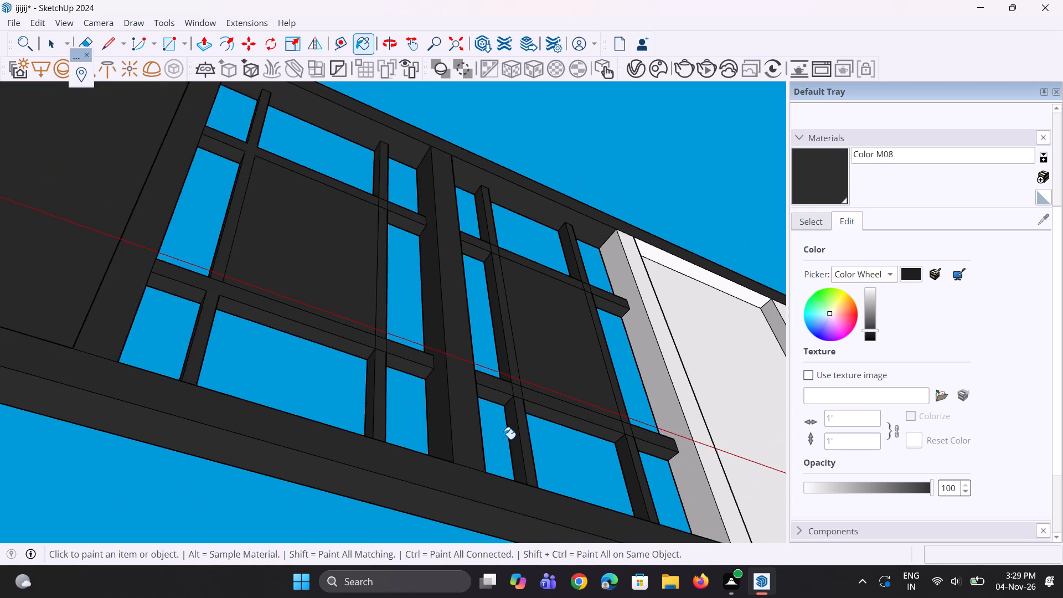
scroll(503, 439, down, 4)
middle_drag(538, 397, 530, 521)
scroll(612, 395, up, 2)
click(614, 390)
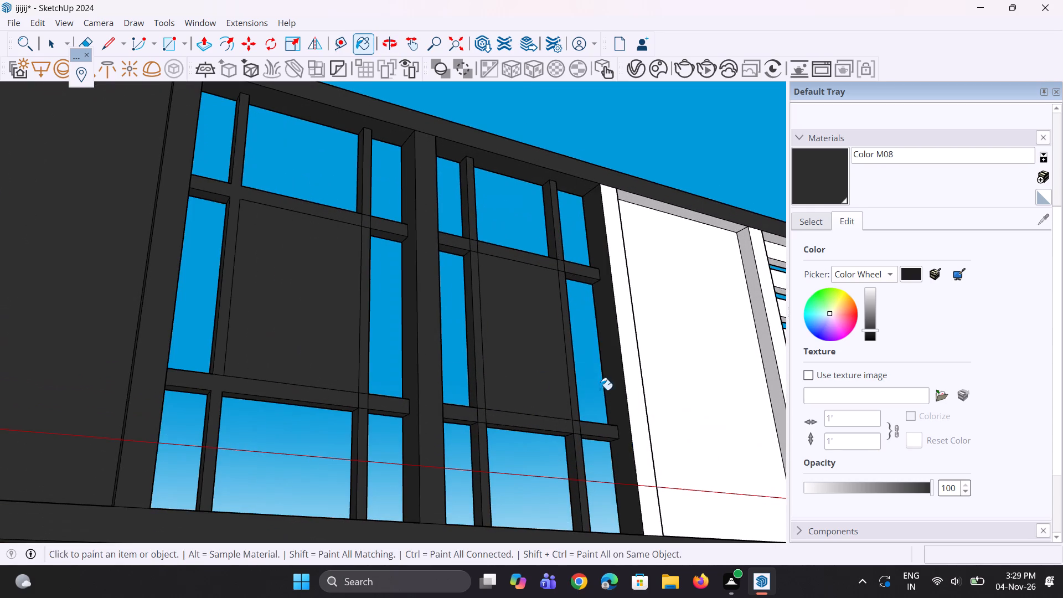
scroll(379, 394, down, 5)
middle_drag(589, 385, 549, 515)
scroll(549, 442, up, 2)
click(549, 442)
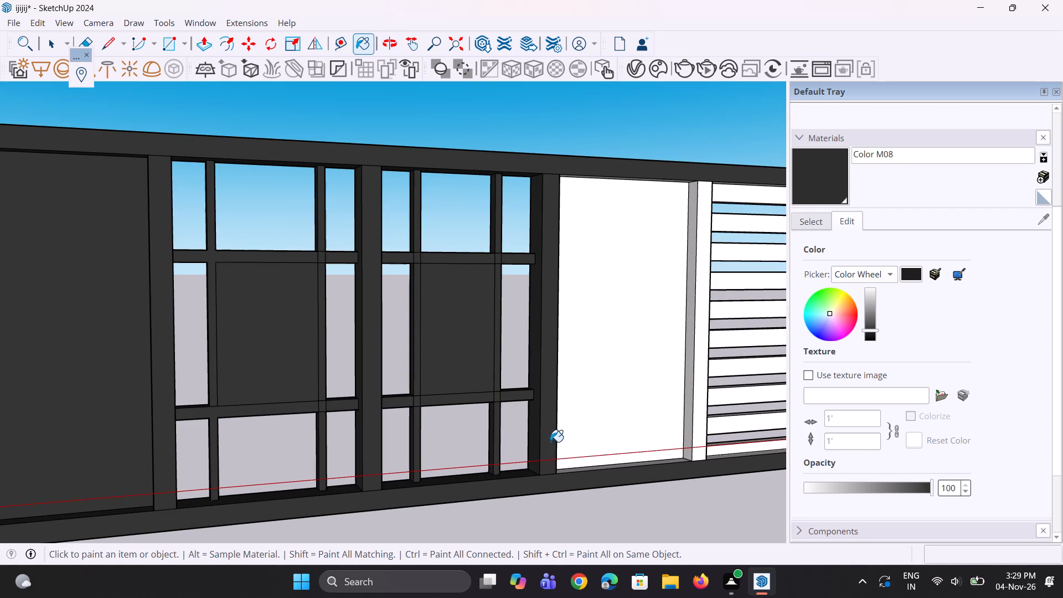
Paint the right solid bay's panel with Color M08.
click(587, 435)
Paint the right side face of the right solid bay's left post and the bottom rail's top face under that bay with Color M08.
scroll(710, 400, up, 1)
scroll(446, 431, down, 5)
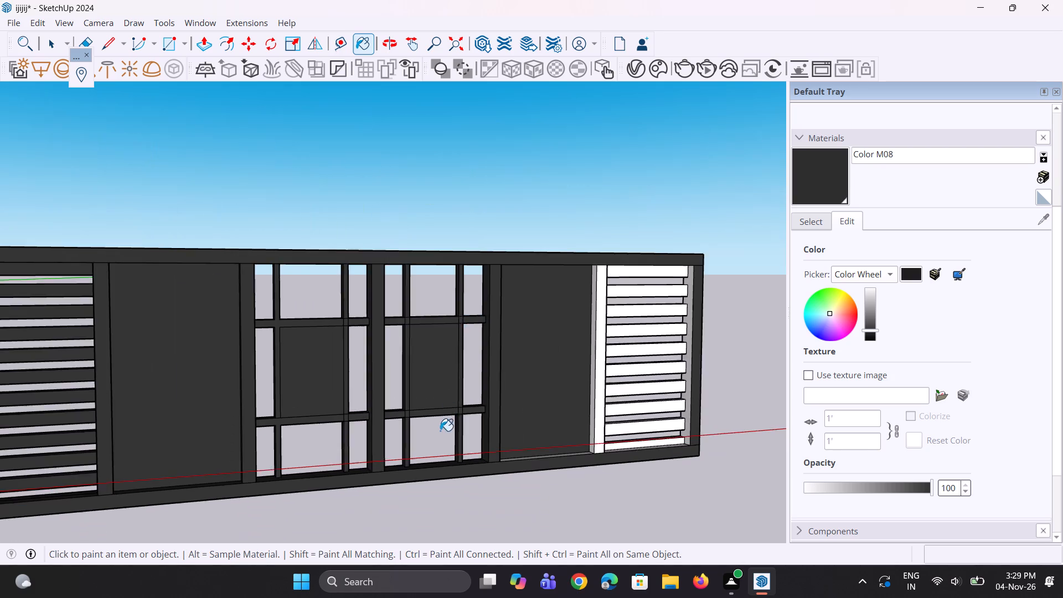
middle_drag(469, 359, 276, 403)
scroll(647, 523, up, 3)
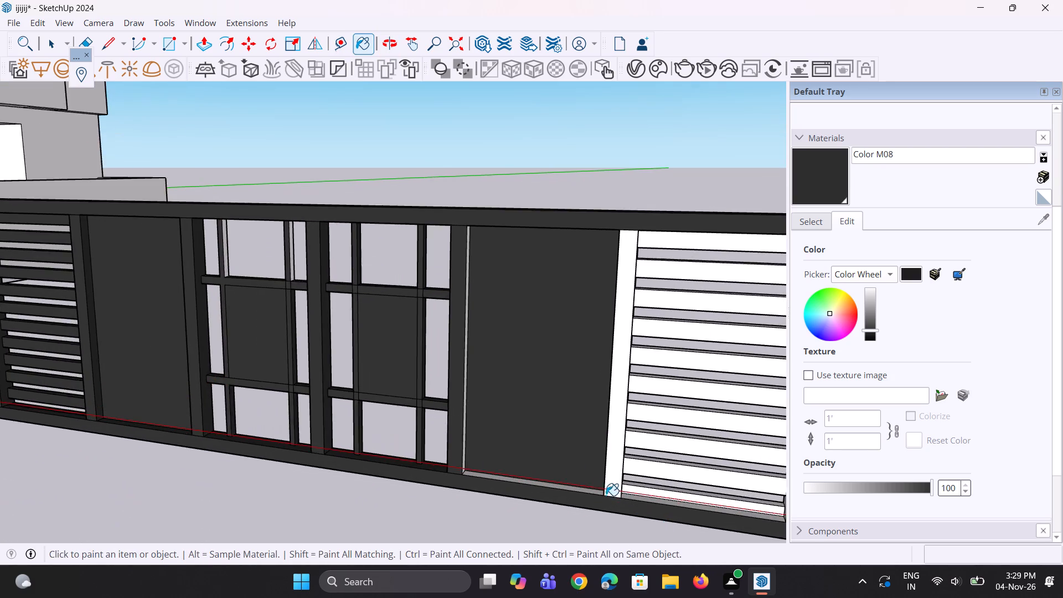
middle_drag(569, 478, 418, 506)
scroll(410, 476, down, 1)
scroll(404, 461, up, 3)
click(404, 450)
click(429, 504)
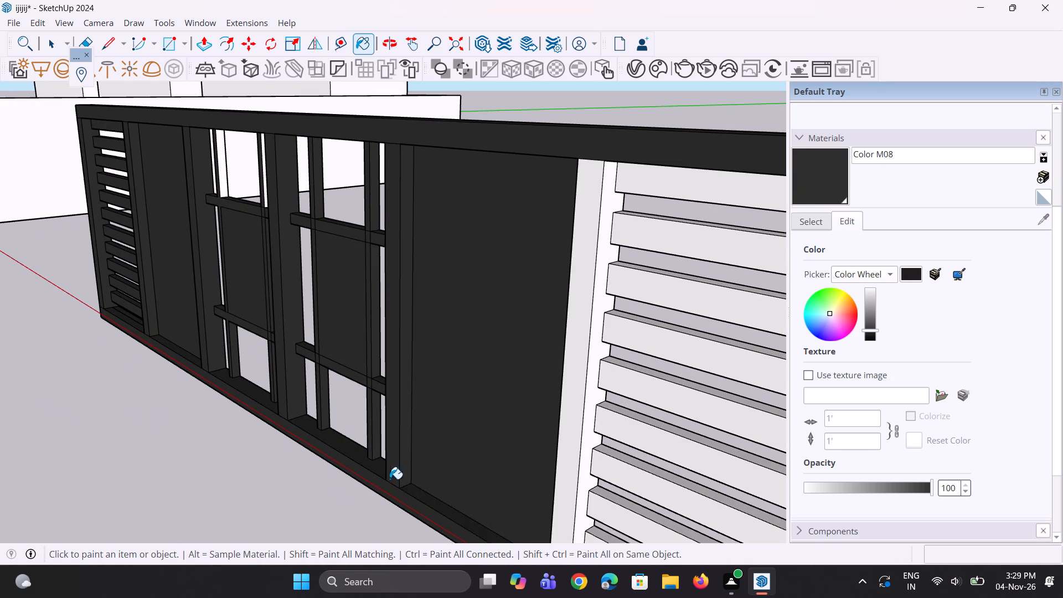
Paint the underside of the top rail over the right solid bay with Color M08.
middle_drag(390, 478, 587, 340)
scroll(441, 568, down, 5)
scroll(521, 404, up, 1)
scroll(518, 410, down, 9)
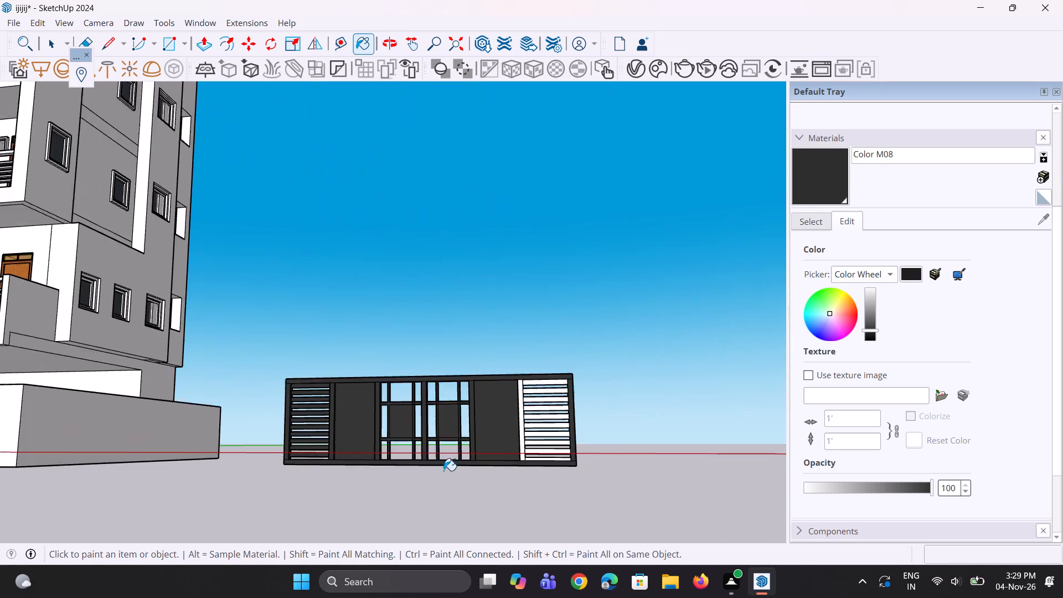
middle_drag(479, 414, 496, 309)
scroll(512, 272, up, 14)
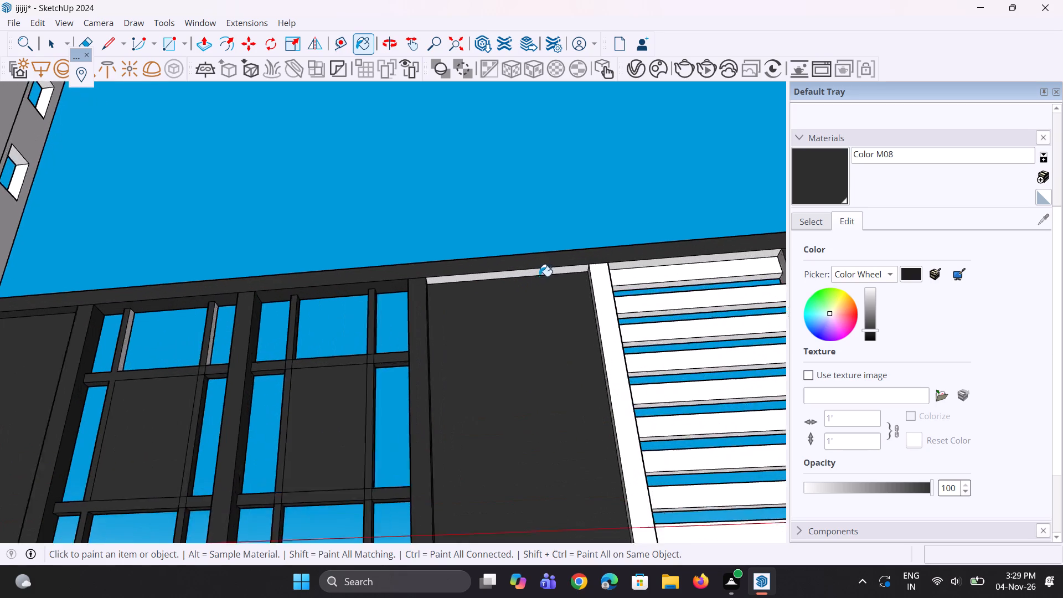
scroll(539, 276, up, 2)
click(552, 269)
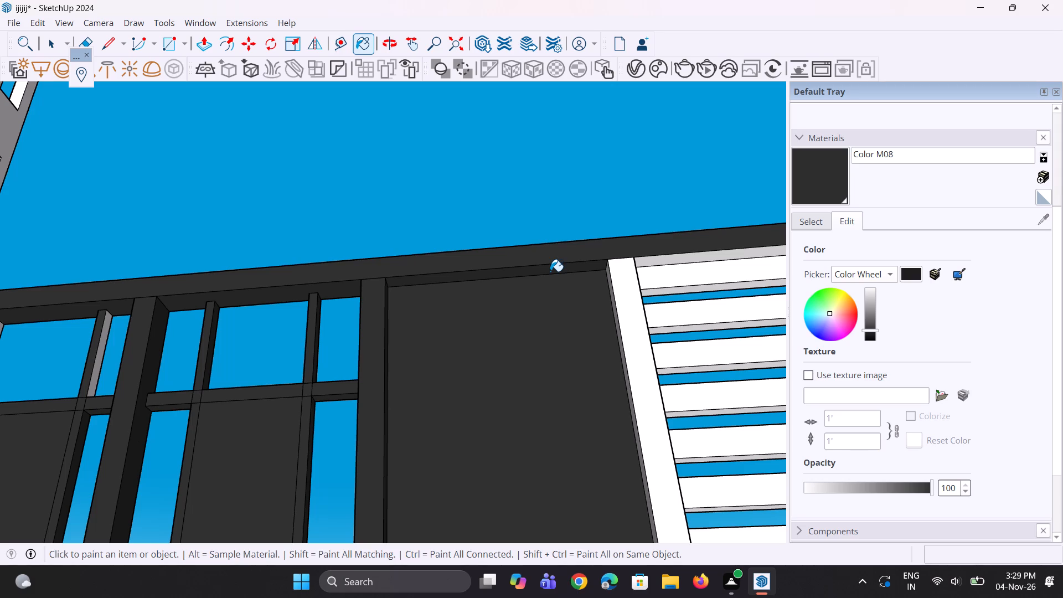
Paint the left side face of the post between the right solid bay and the right slatted bay with Color M08.
scroll(550, 271, down, 4)
middle_drag(545, 271, 603, 303)
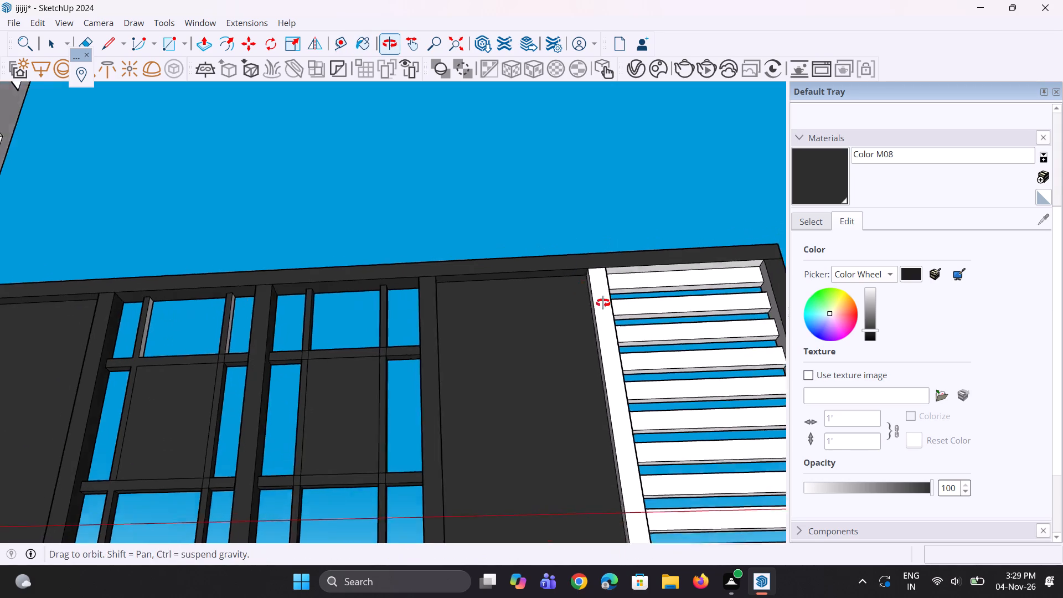
middle_drag(603, 303, 653, 367)
scroll(590, 482, up, 3)
click(574, 470)
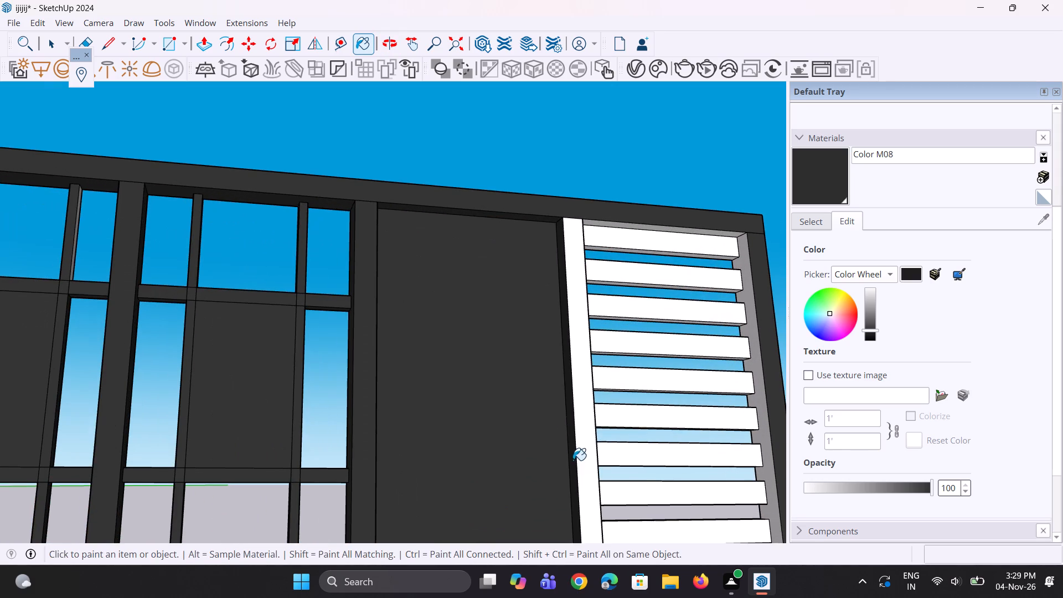
Paint the front face of the post between the right solid bay and the right slatted bay with Color M08.
scroll(522, 364, down, 10)
middle_drag(517, 336, 494, 518)
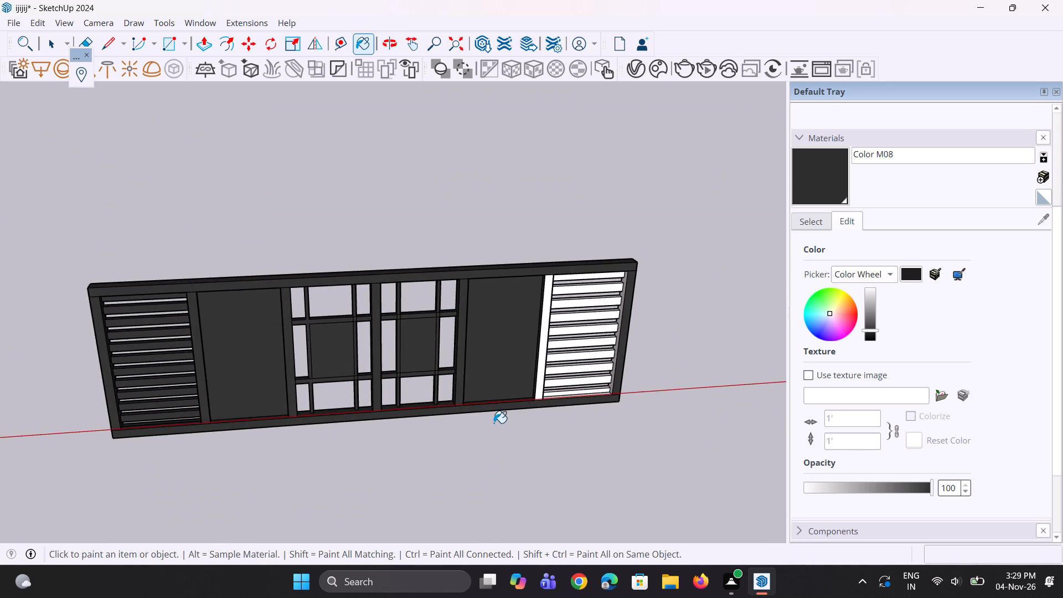
scroll(494, 423, up, 17)
middle_drag(541, 372, 421, 466)
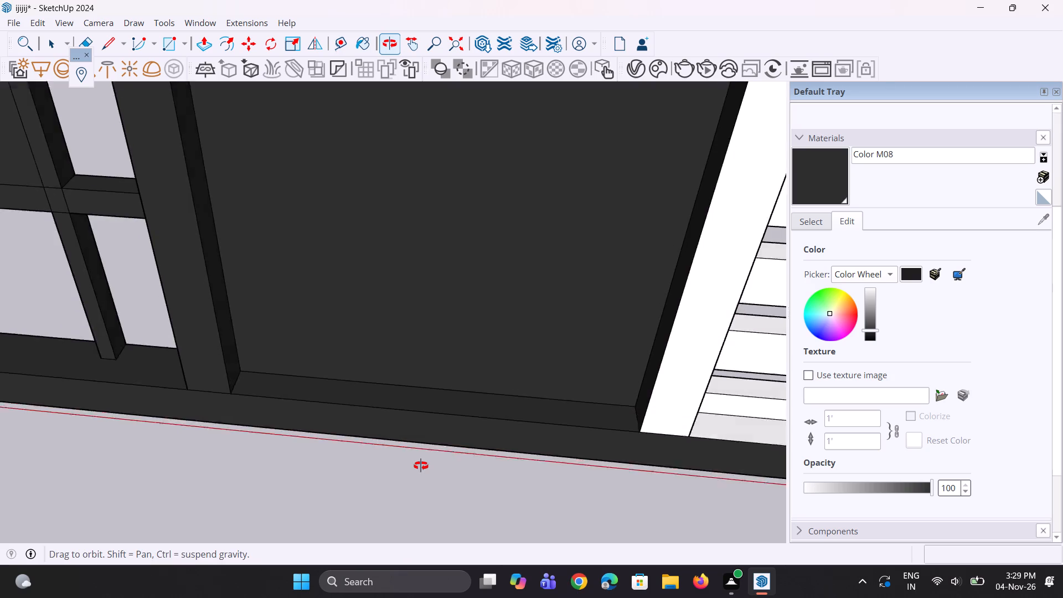
middle_drag(421, 466, 590, 385)
click(649, 340)
Paint the front faces of the top four slats in the right slatted bay with Color M08.
scroll(378, 471, down, 11)
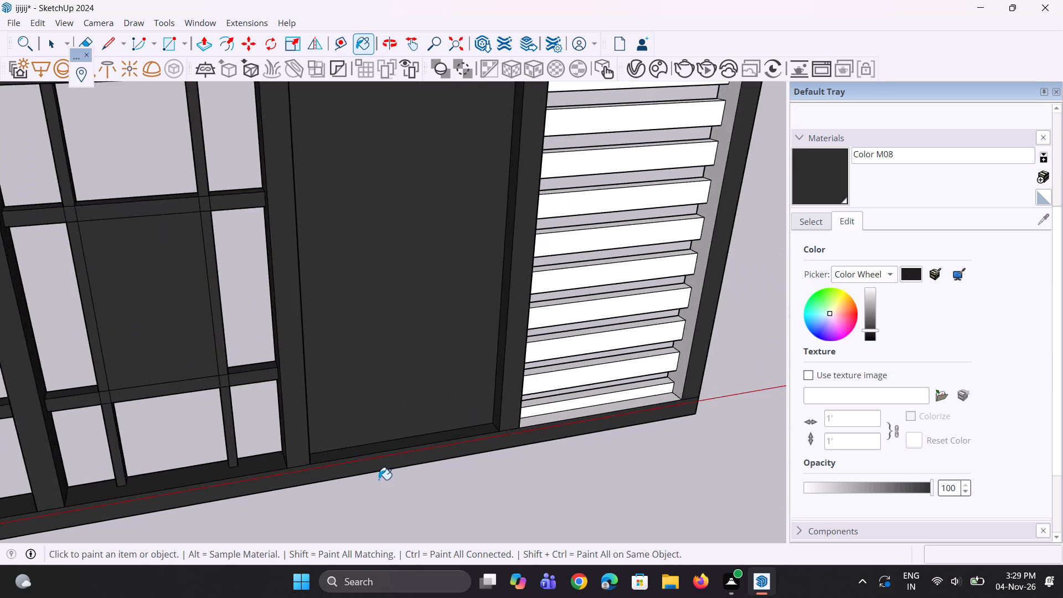
scroll(379, 480, down, 6)
middle_drag(496, 327, 128, 126)
scroll(382, 250, up, 3)
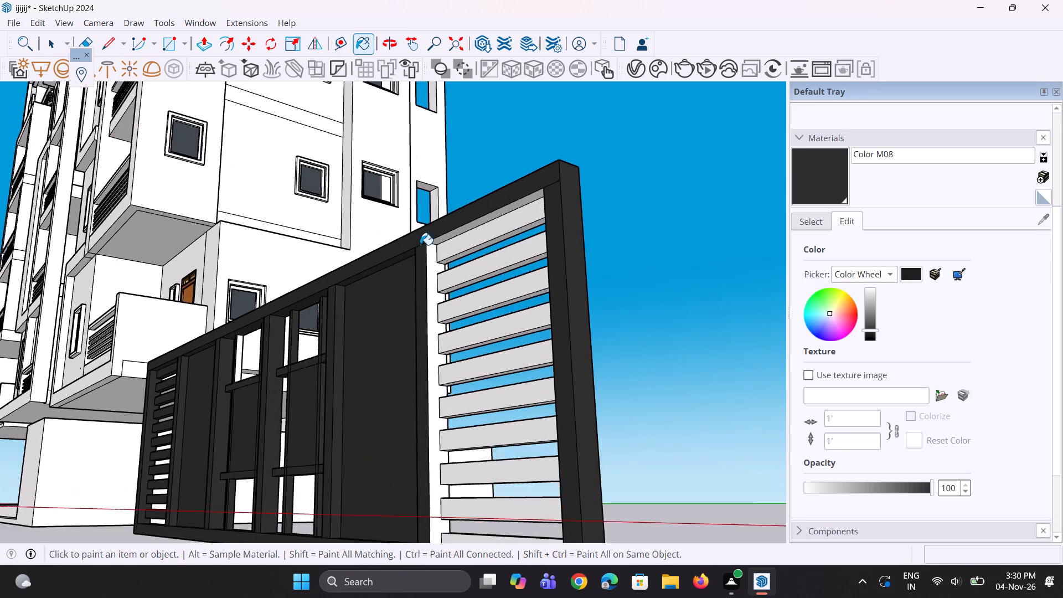
scroll(479, 249, up, 3)
click(485, 234)
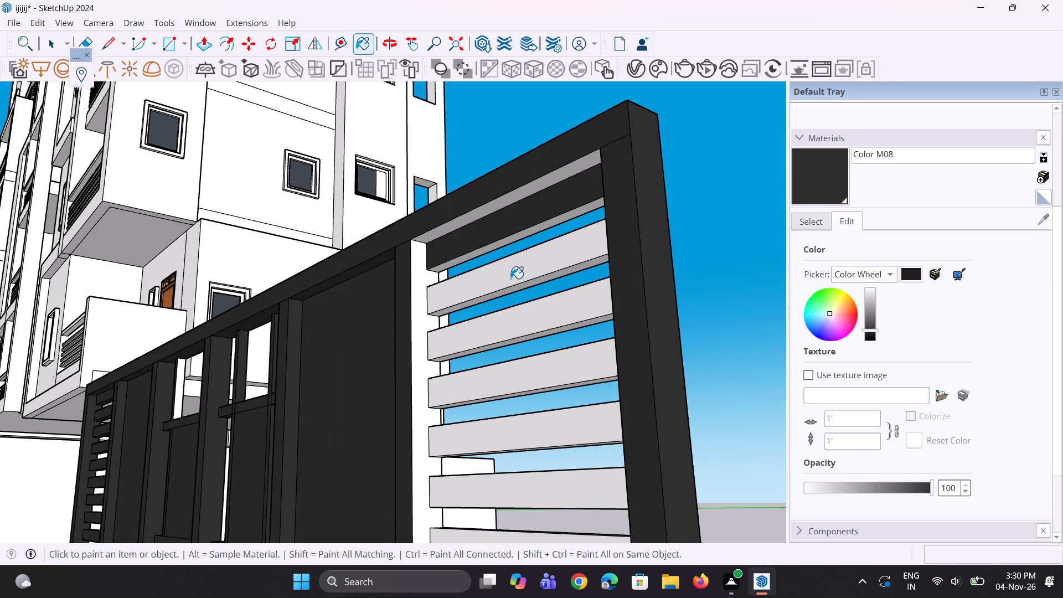
scroll(515, 275, down, 2)
scroll(556, 293, up, 2)
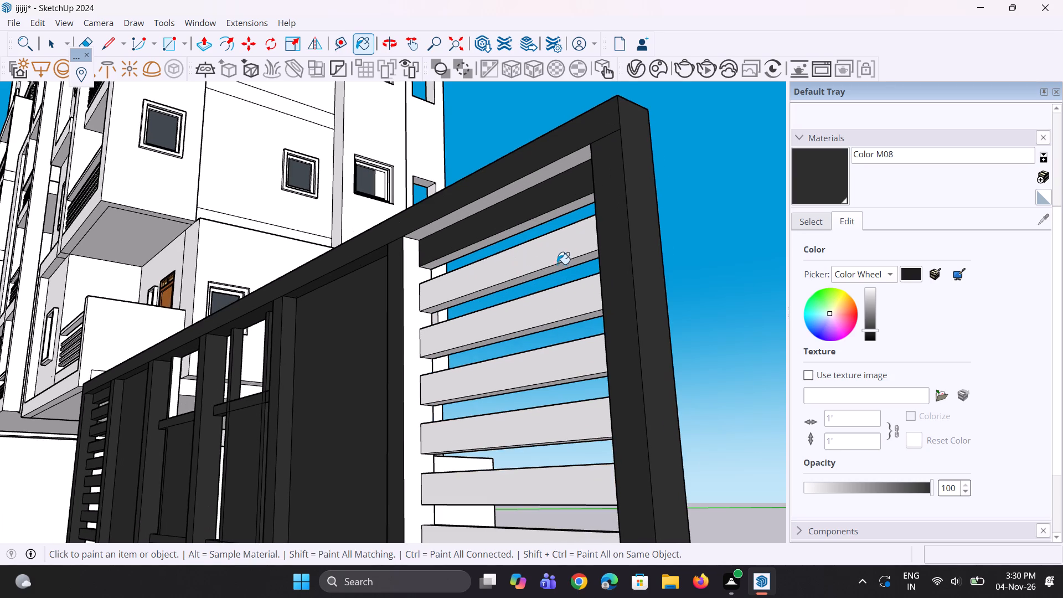
click(557, 253)
click(565, 308)
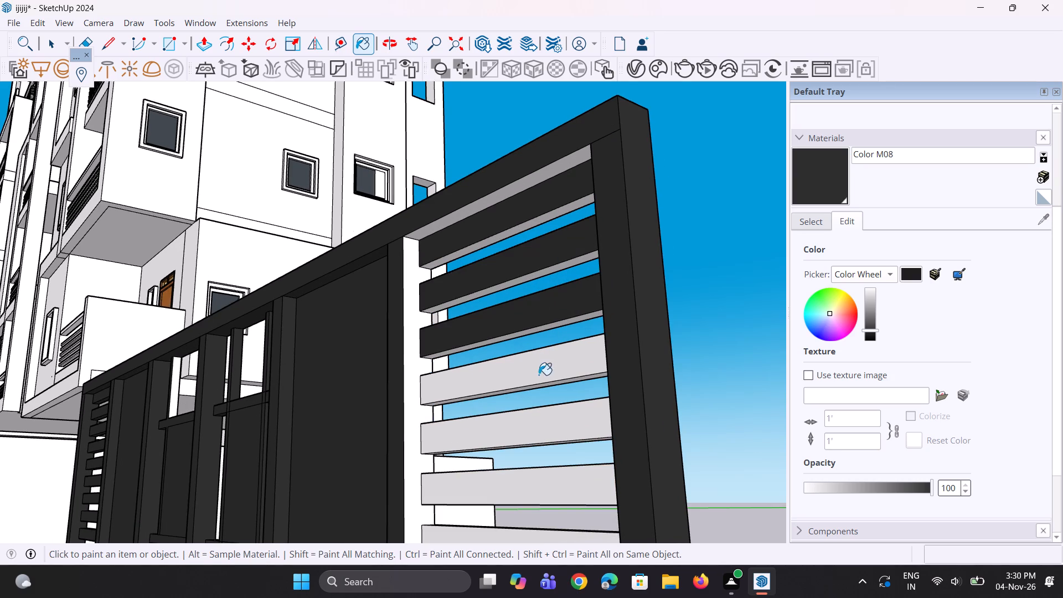
click(539, 375)
Paint the front faces of the remaining six lower slats in the right slatted bay with Color M08.
scroll(576, 313, down, 10)
scroll(543, 370, up, 4)
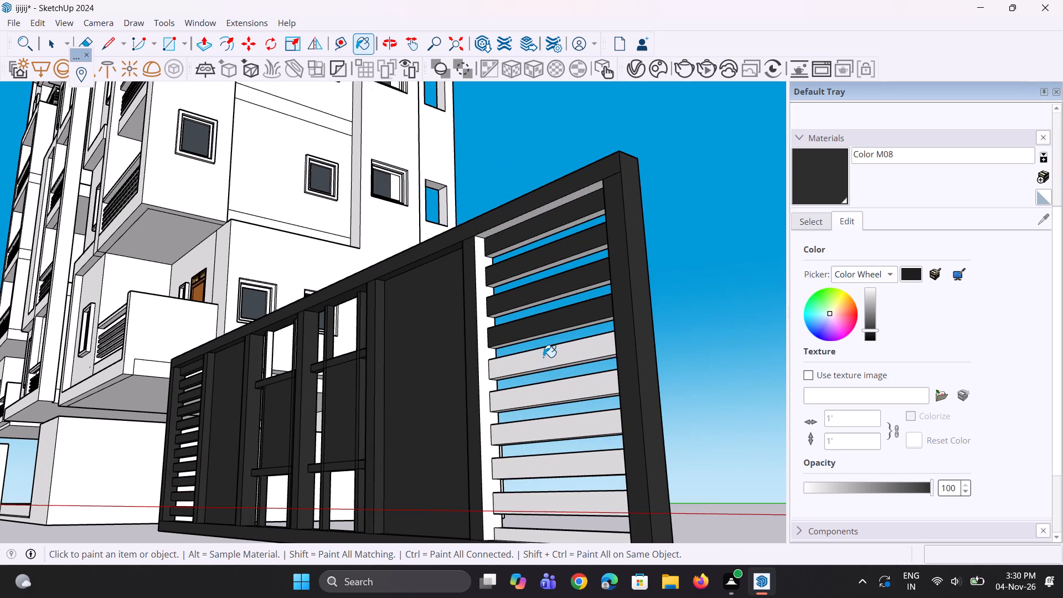
click(543, 357)
click(551, 393)
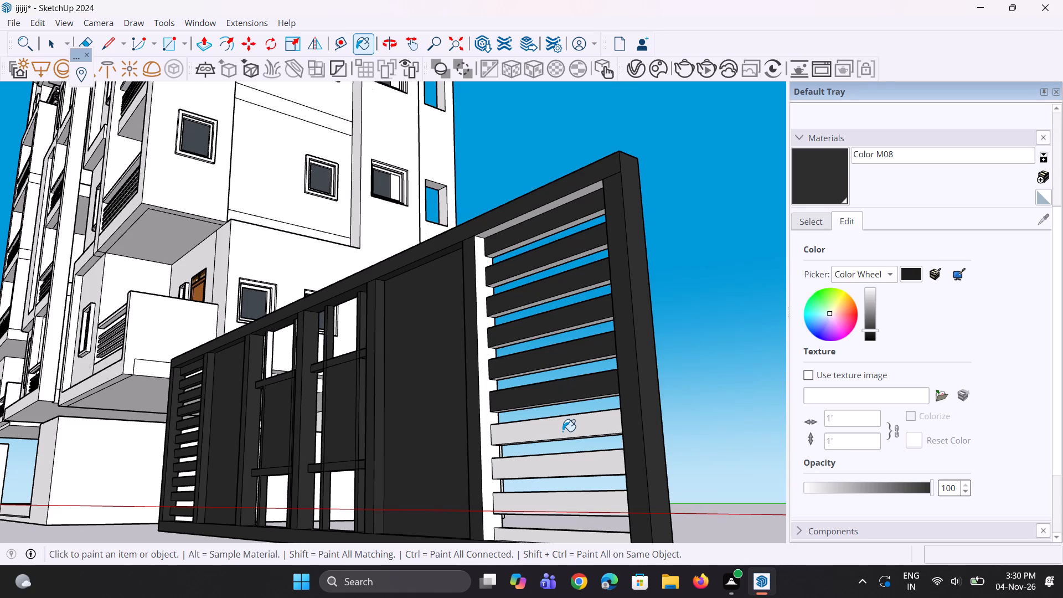
click(563, 431)
click(555, 471)
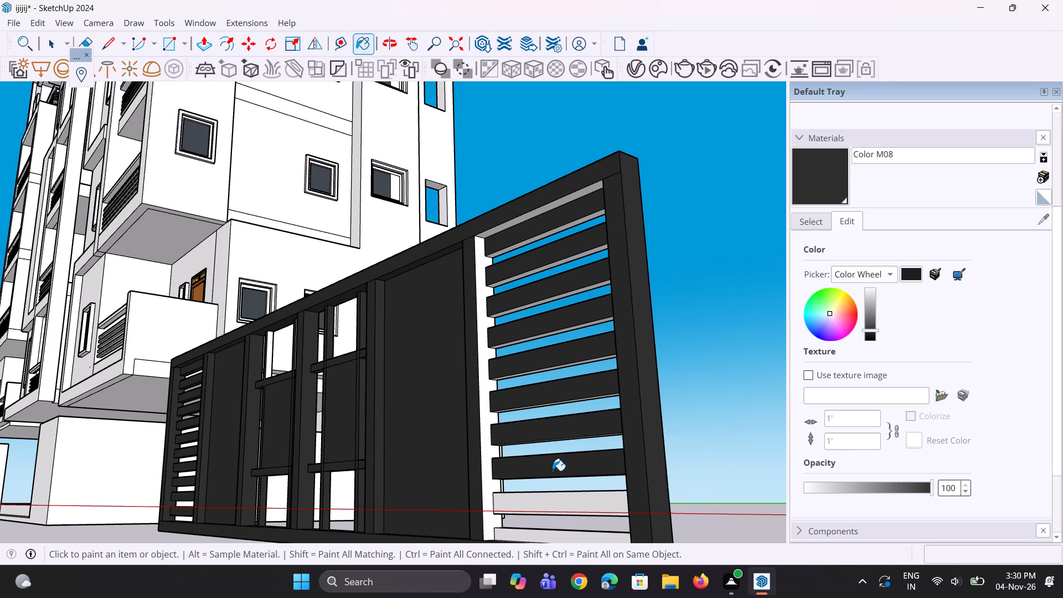
scroll(619, 287, down, 5)
scroll(582, 396, up, 5)
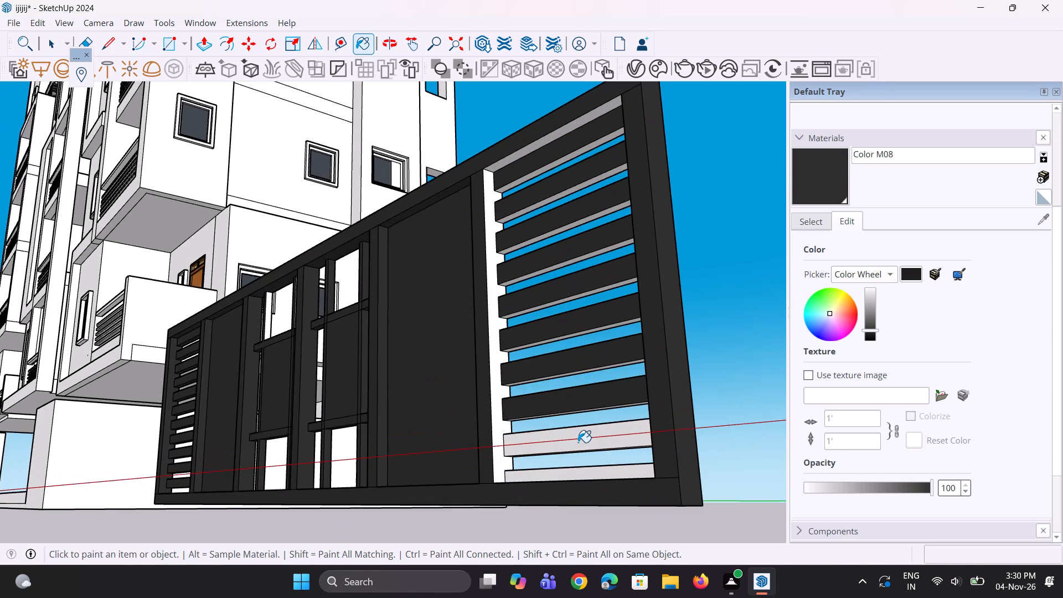
click(577, 439)
click(581, 477)
Paint the right side faces of both vertical bars in the upper part of the left barred bay with Color M08.
middle_drag(530, 410, 530, 414)
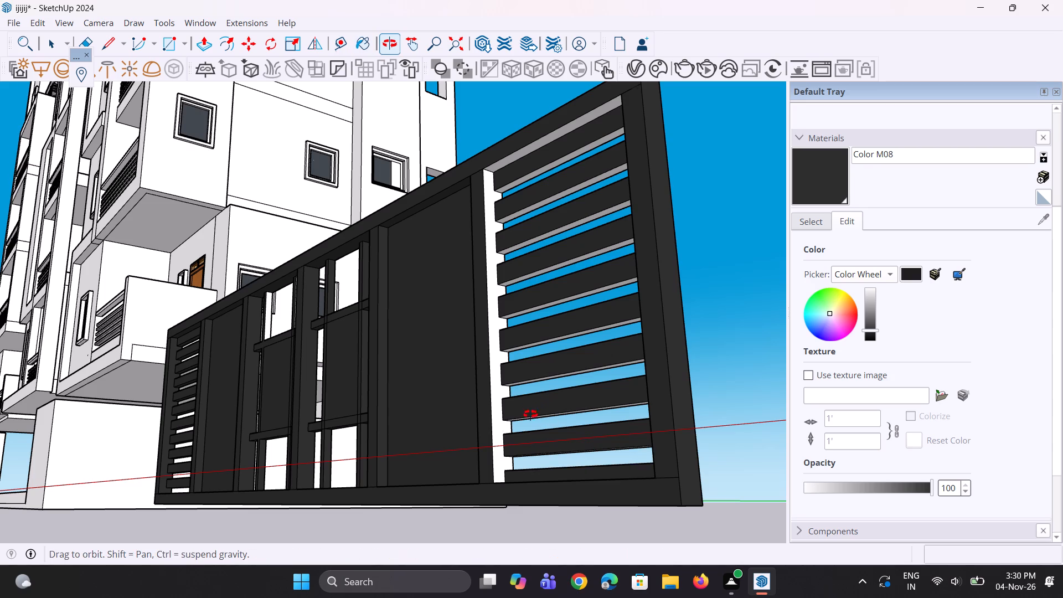
middle_drag(530, 414, 617, 432)
scroll(592, 271, down, 5)
middle_drag(512, 368, 494, 474)
scroll(465, 420, up, 1)
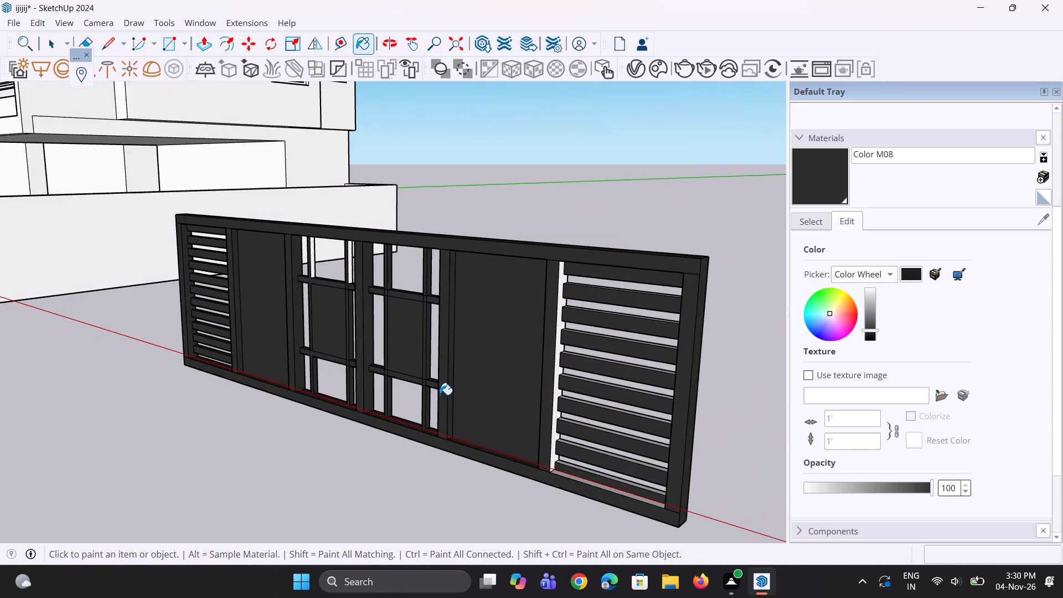
scroll(327, 273, up, 5)
scroll(426, 296, down, 3)
scroll(461, 321, up, 2)
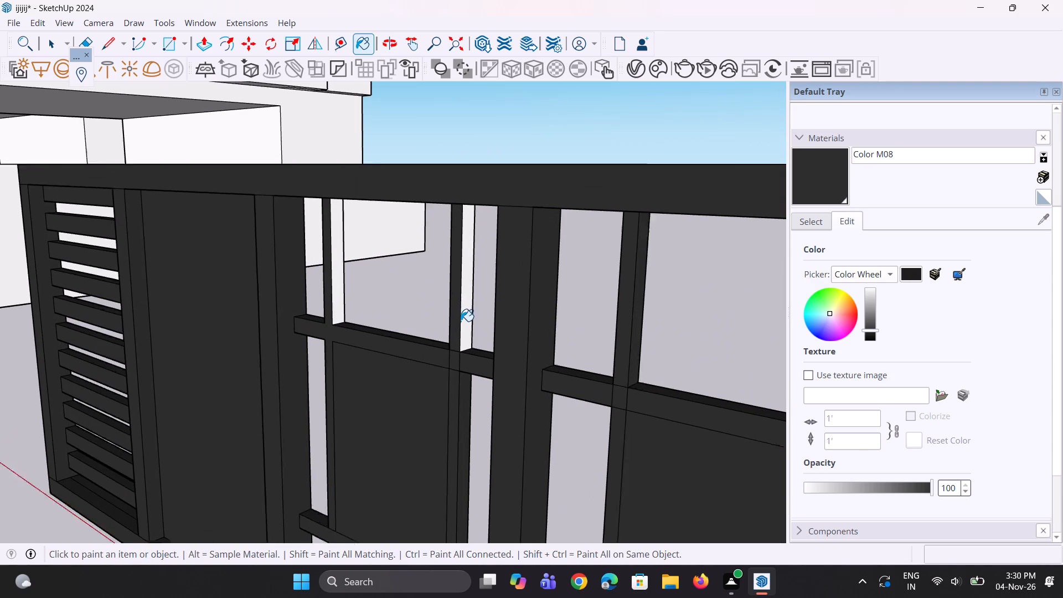
scroll(461, 321, up, 1)
click(463, 321)
click(327, 305)
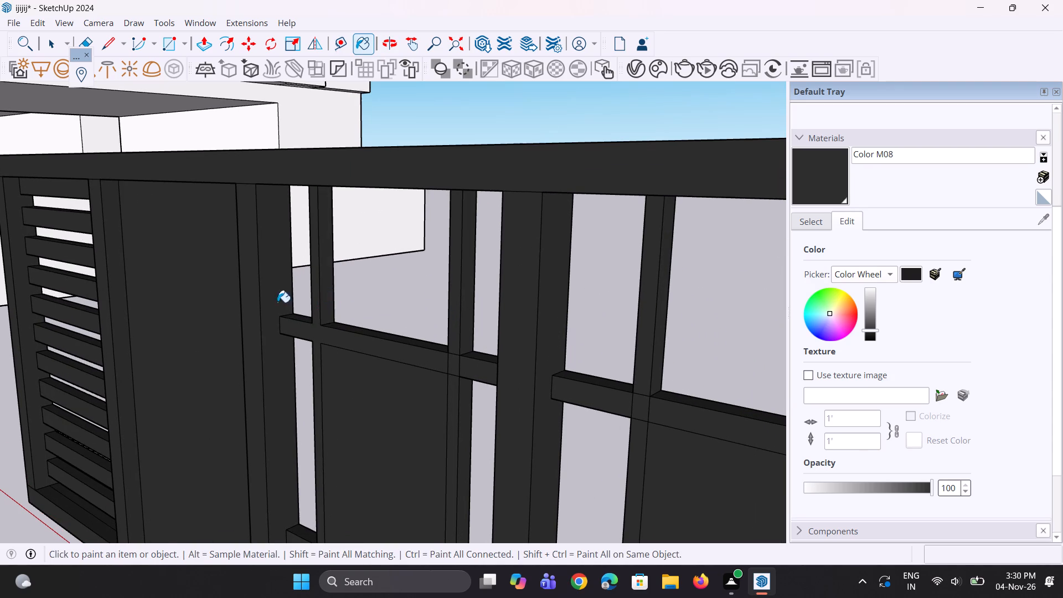
Paint the top faces of the second to fifth slats from the top in the right slatted bay with Color M08.
scroll(239, 310, down, 10)
middle_drag(424, 381, 822, 284)
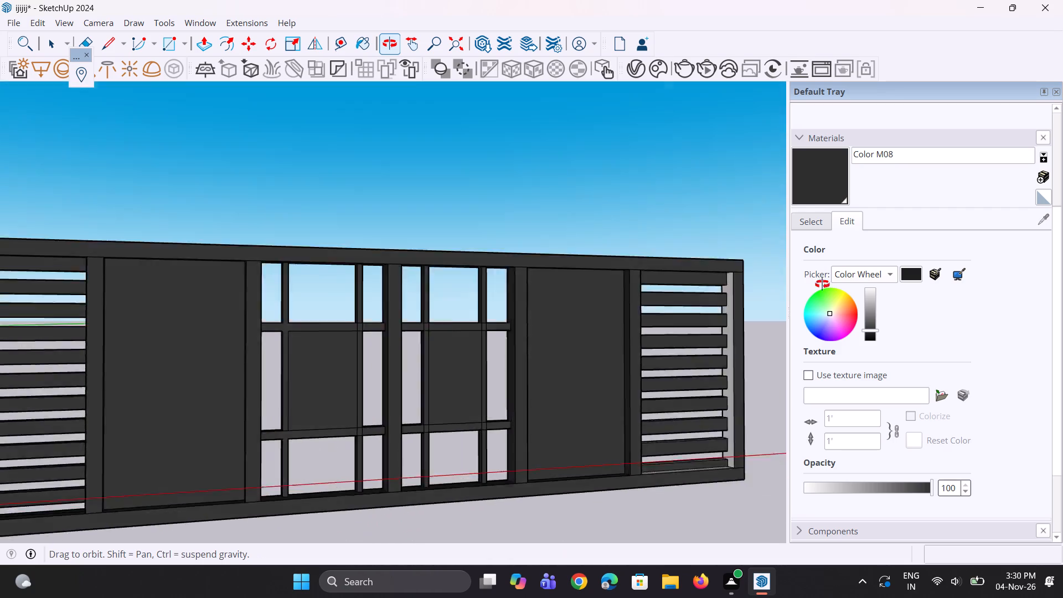
middle_drag(822, 284, 577, 312)
scroll(587, 301, down, 6)
scroll(630, 300, up, 1)
middle_drag(630, 300, 560, 504)
scroll(627, 404, up, 2)
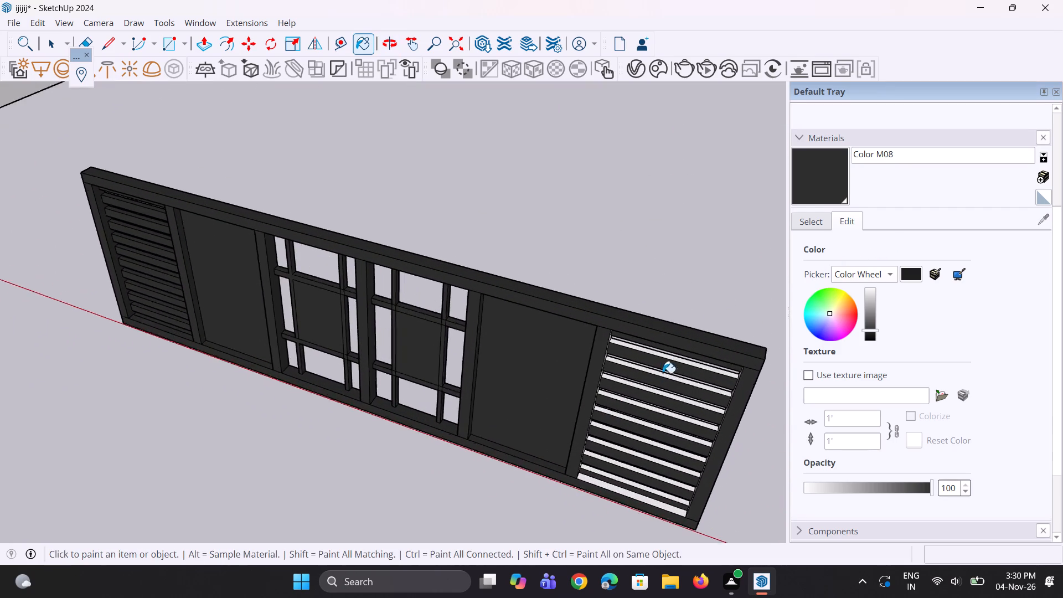
scroll(663, 373, up, 9)
click(675, 362)
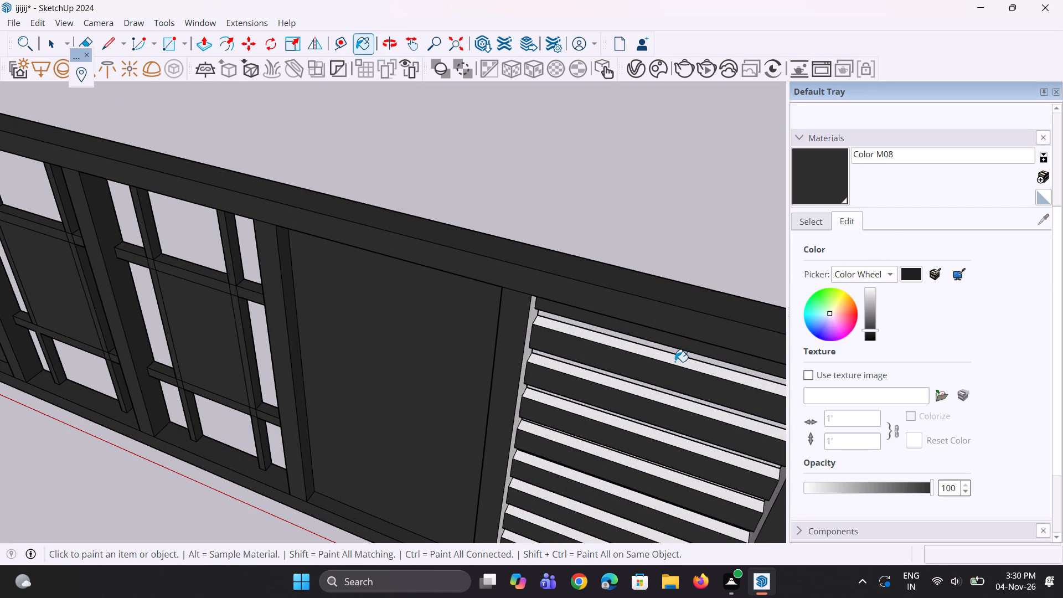
scroll(681, 419, up, 2)
click(690, 408)
scroll(670, 464, up, 2)
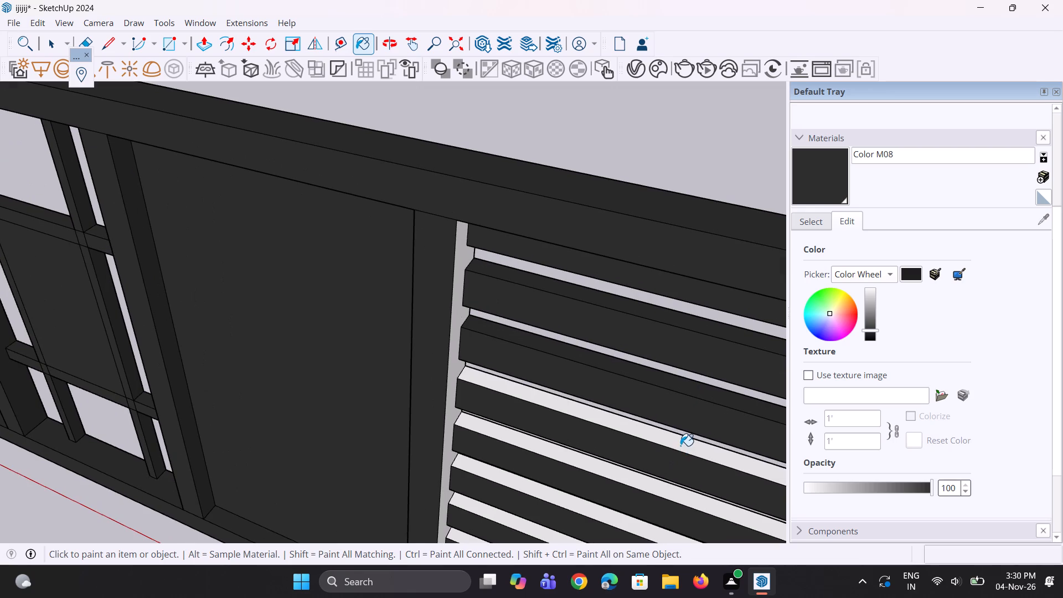
click(680, 446)
drag(670, 490, 676, 487)
Paint the top faces of the lowest five slats in the right slatted bay with Color M08.
scroll(621, 362, down, 5)
middle_drag(665, 459, 683, 416)
scroll(603, 373, down, 4)
scroll(657, 454, up, 7)
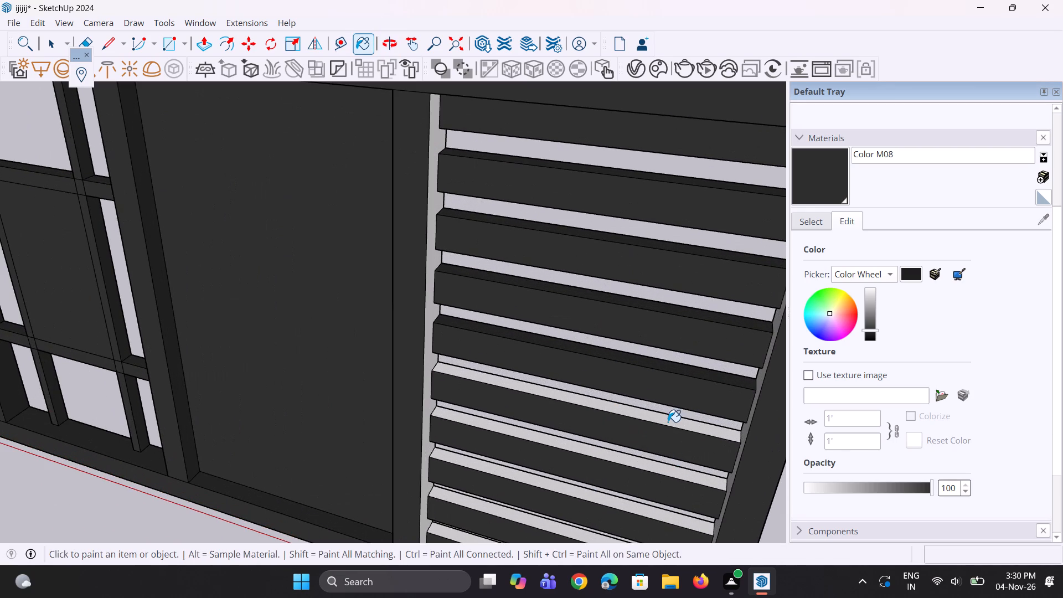
click(668, 422)
click(647, 467)
scroll(543, 332, down, 5)
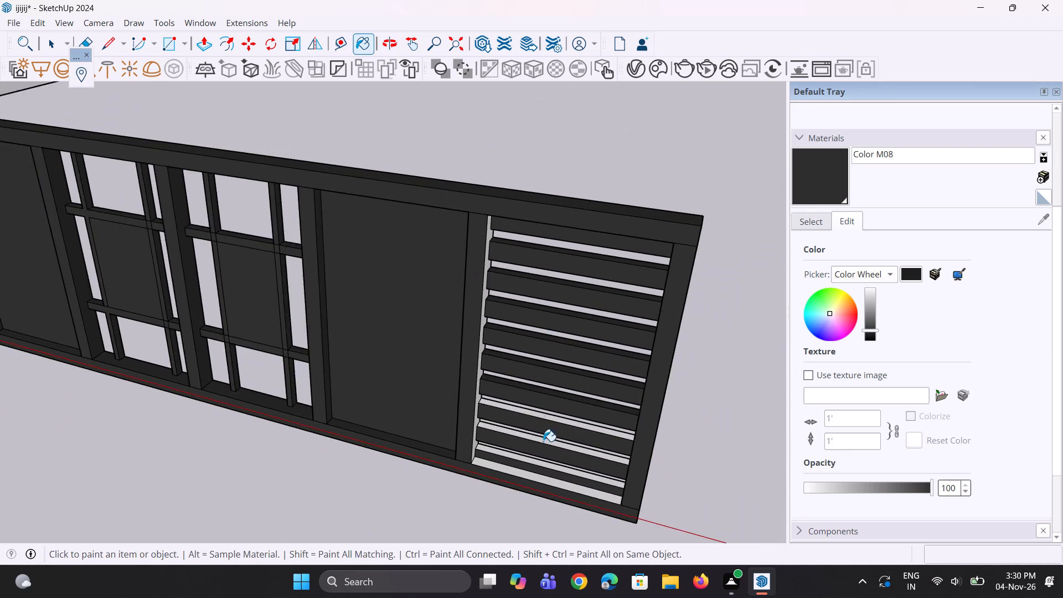
scroll(544, 442, up, 7)
click(564, 405)
scroll(479, 333, down, 4)
scroll(525, 433, up, 3)
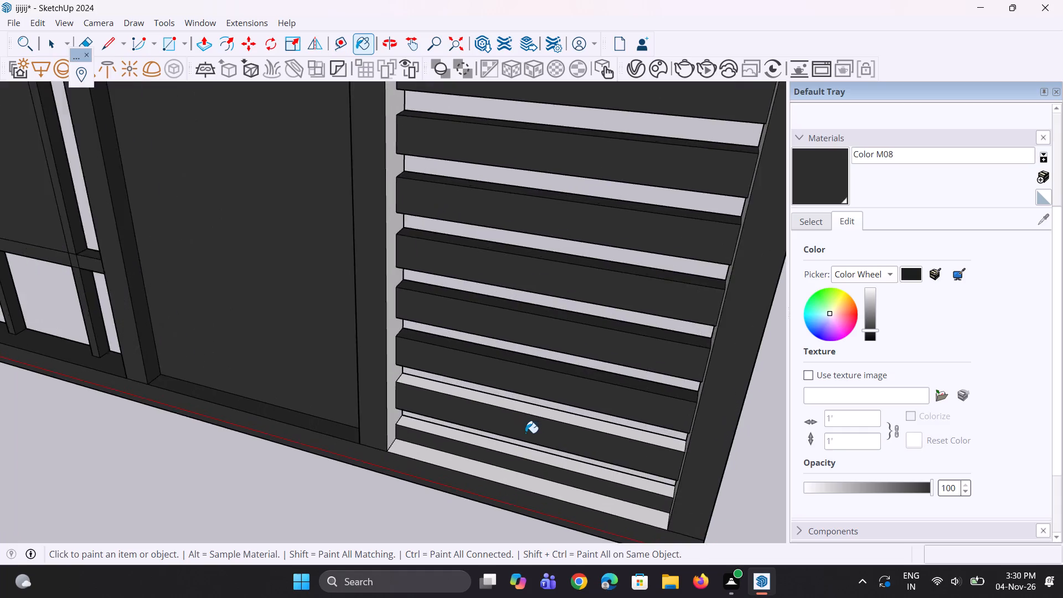
scroll(537, 411, up, 3)
click(537, 411)
click(511, 470)
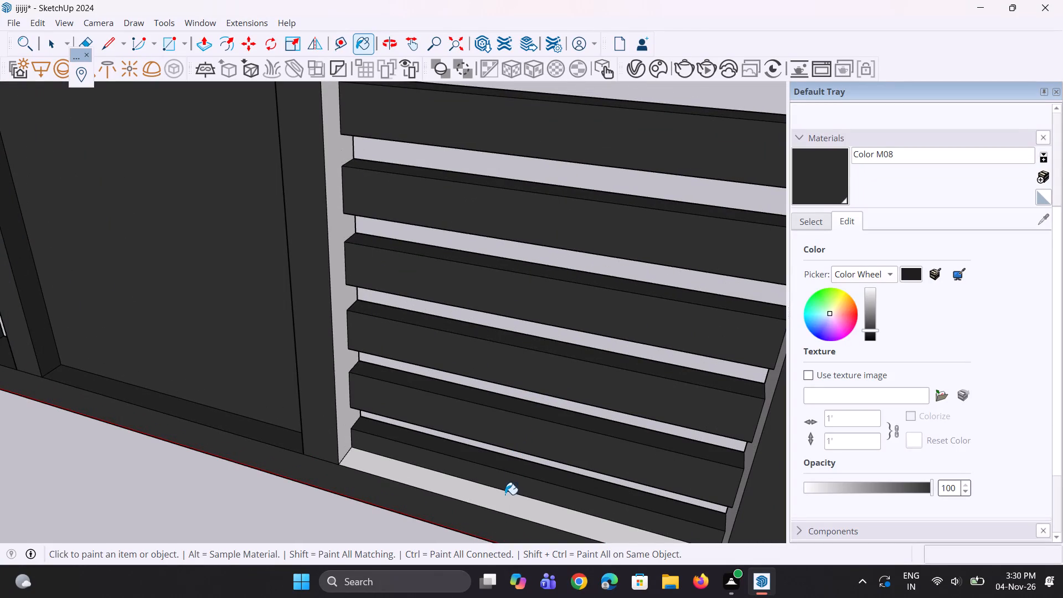
Paint the bottom rail's top face under the right slatted bay with Color M08.
click(500, 498)
Paint the undersides of the two slats directly above the lowest one in the right slatted bay with Color M08.
middle_drag(454, 472, 510, 213)
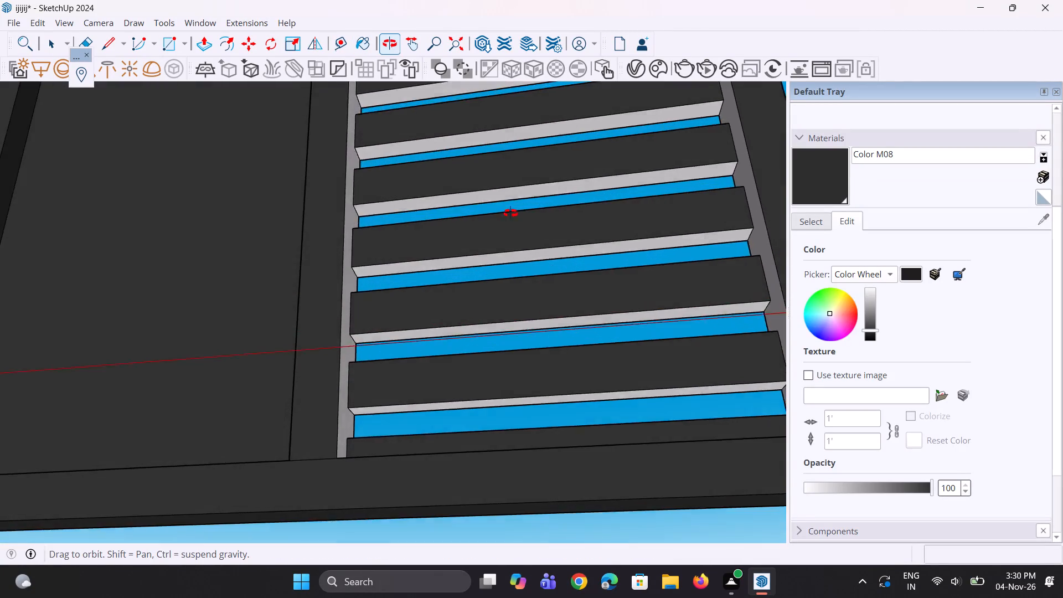
middle_drag(510, 213, 546, 84)
scroll(416, 408, down, 4)
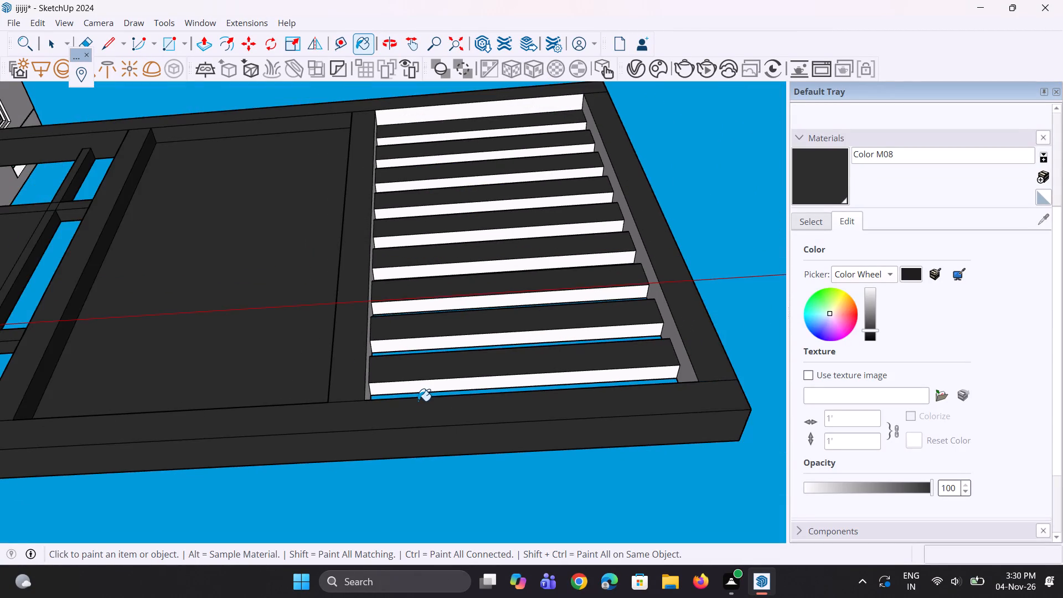
scroll(418, 401, down, 4)
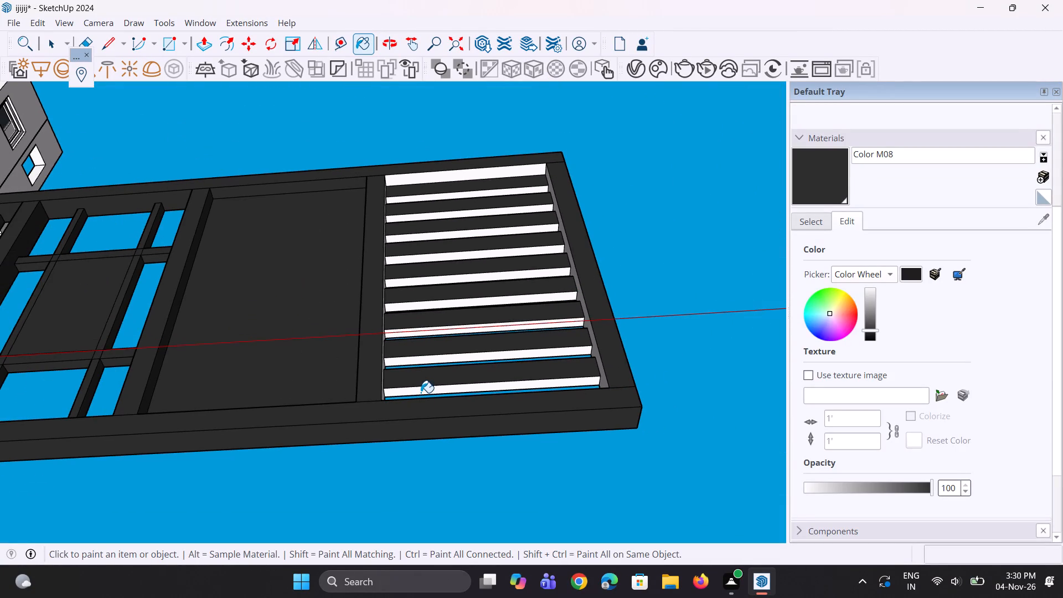
scroll(421, 393, down, 1)
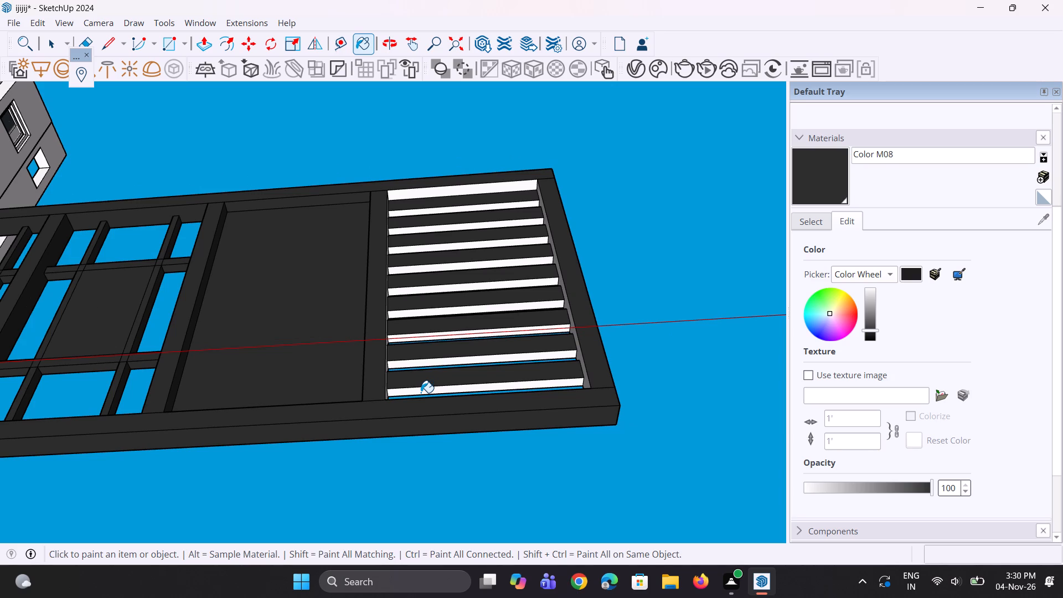
scroll(421, 393, down, 2)
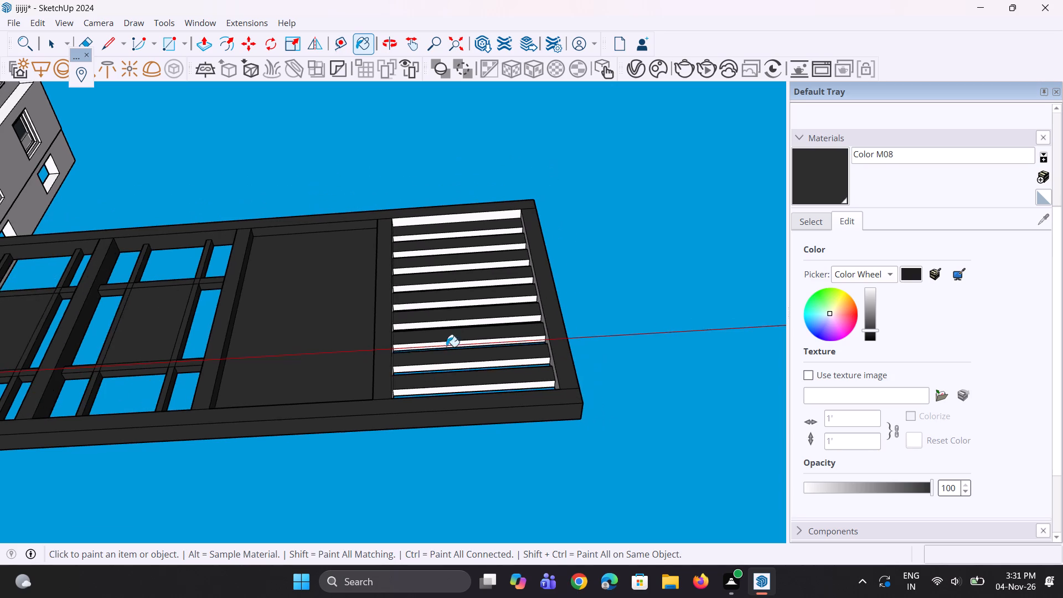
middle_drag(447, 345, 468, 298)
scroll(451, 379, up, 8)
click(455, 371)
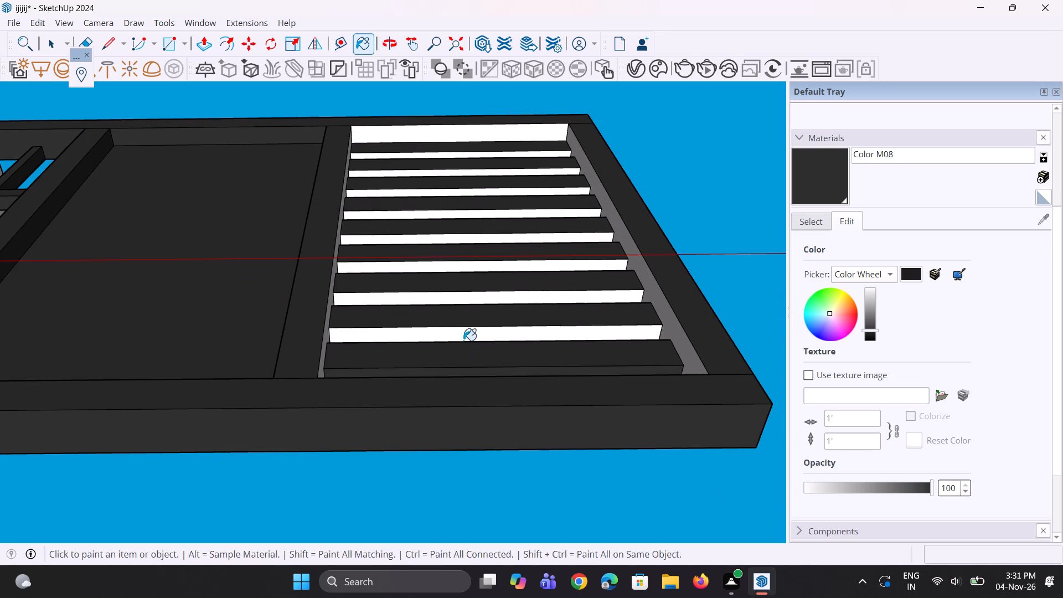
click(465, 335)
Paint the undersides of the third to seventh slats from the top in the right slatted bay with Color M08.
scroll(371, 422, down, 5)
middle_drag(391, 365, 391, 424)
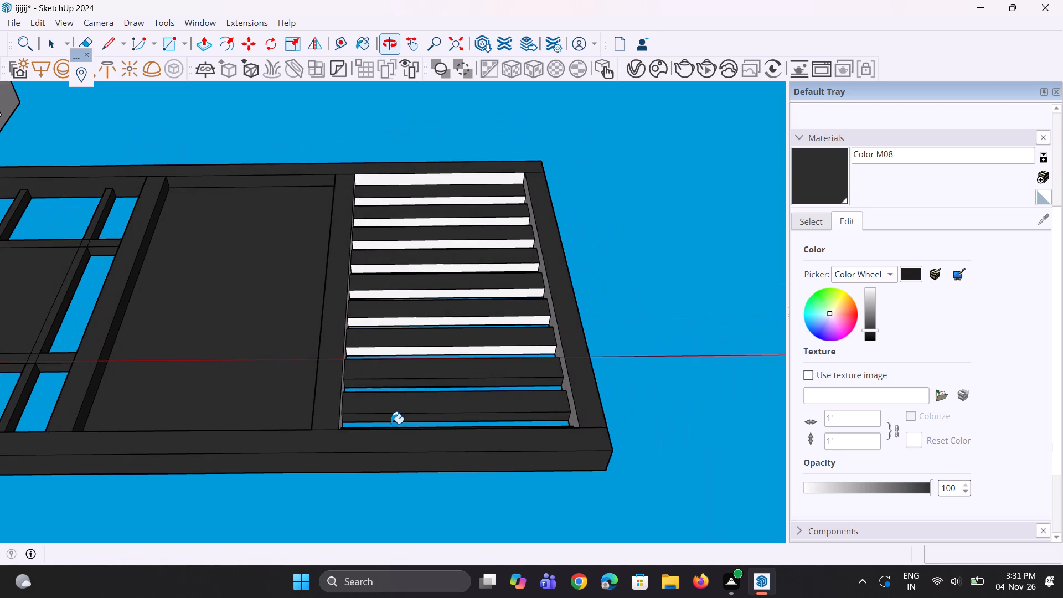
scroll(390, 425, down, 3)
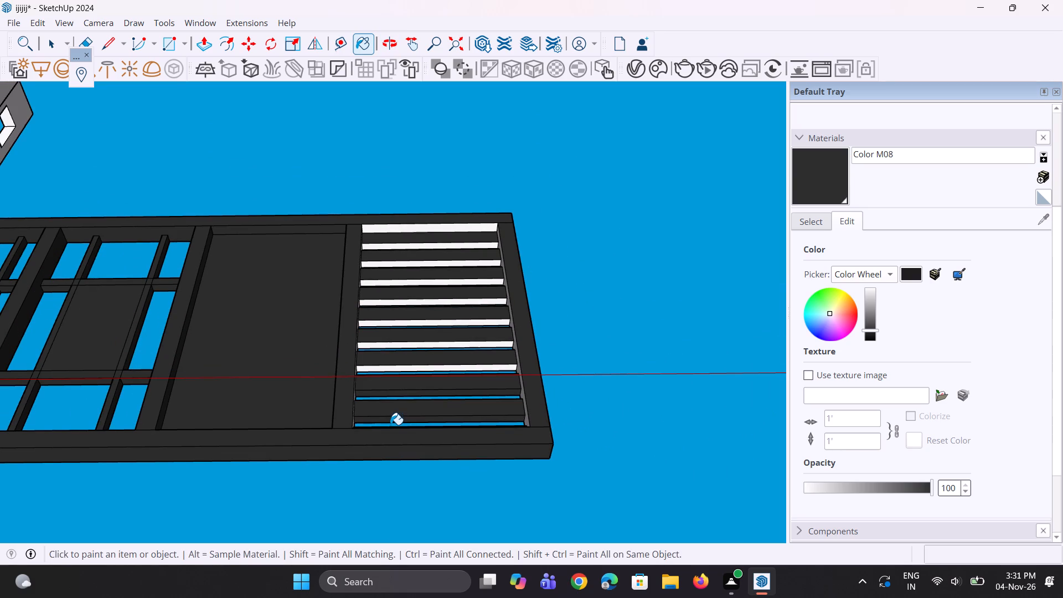
scroll(420, 361, up, 3)
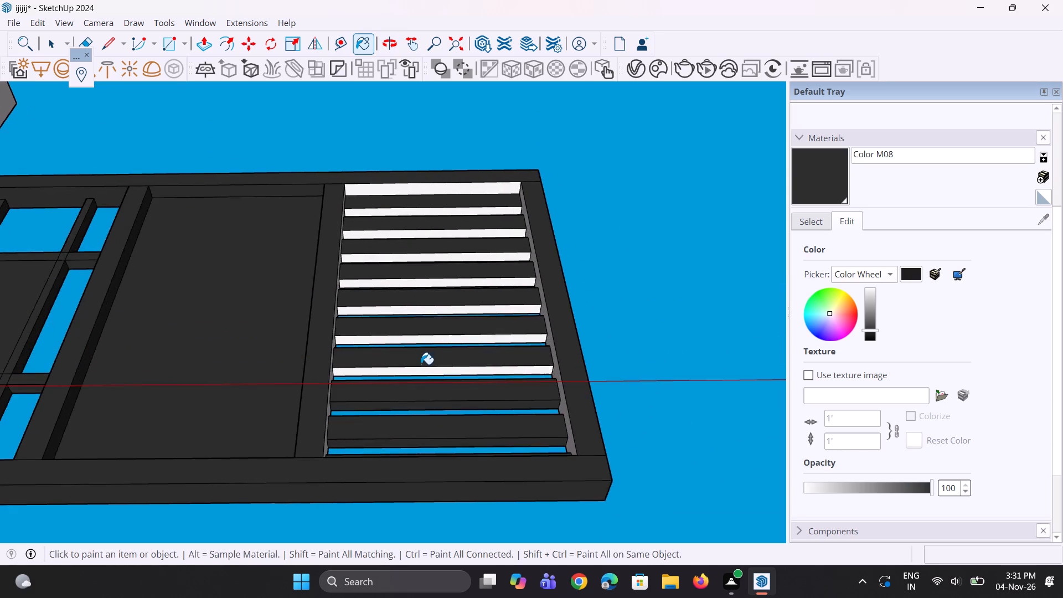
scroll(421, 365, up, 3)
click(421, 369)
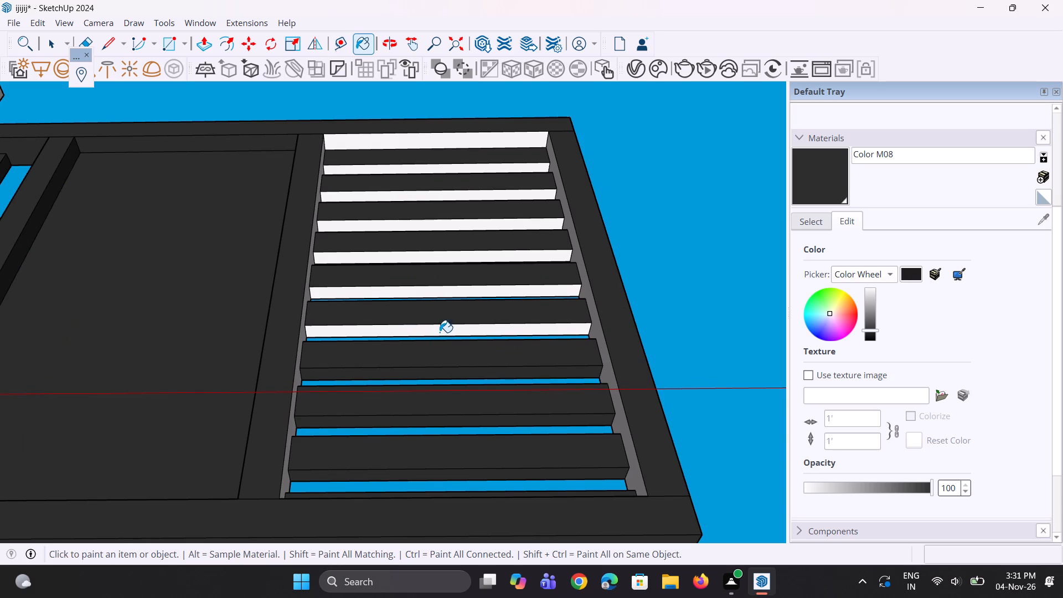
click(440, 332)
click(468, 290)
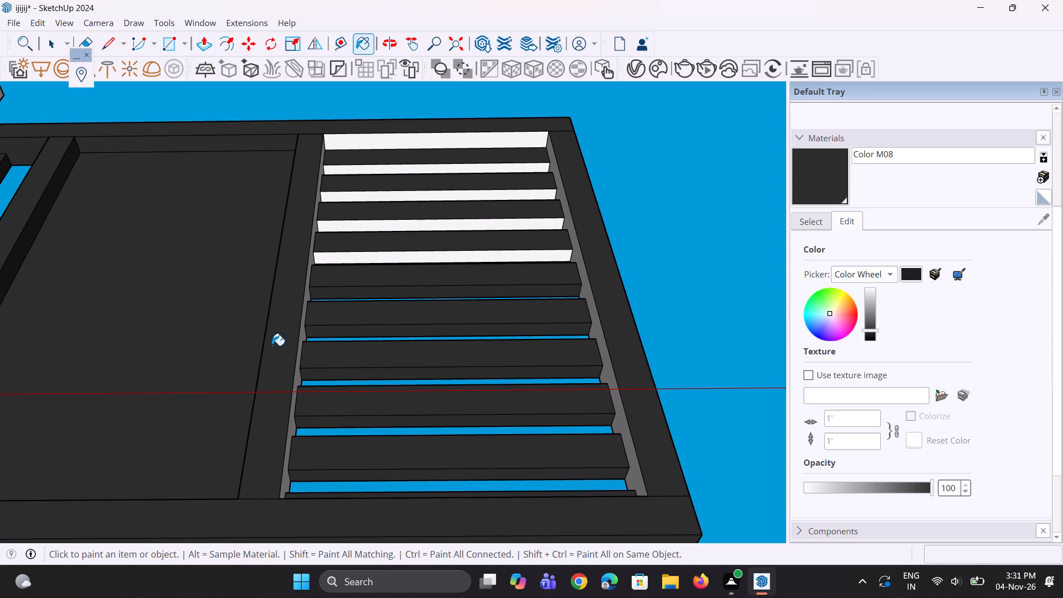
scroll(355, 288, up, 2)
click(437, 250)
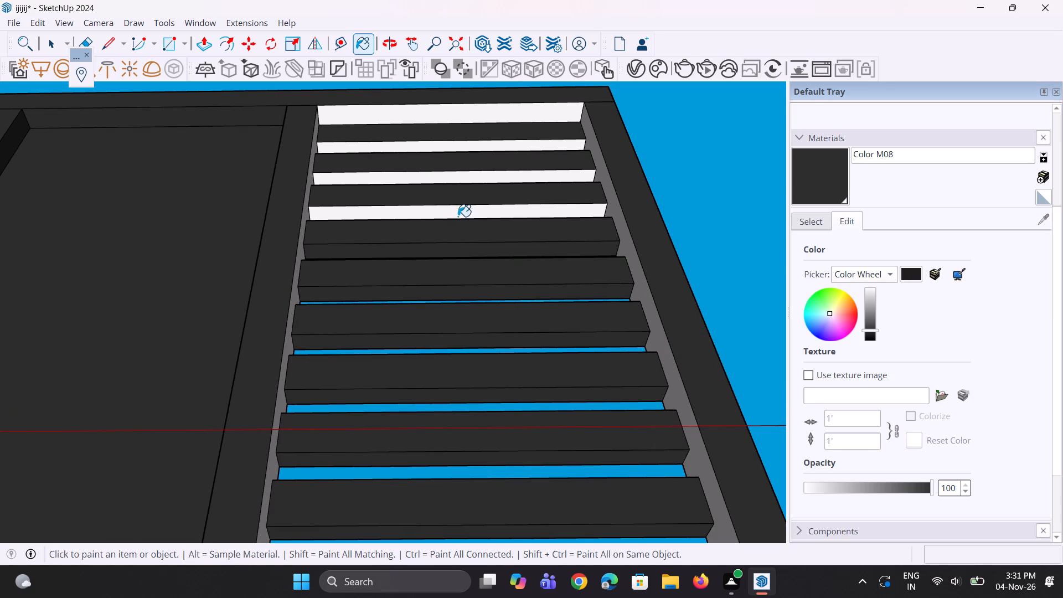
click(458, 216)
click(499, 172)
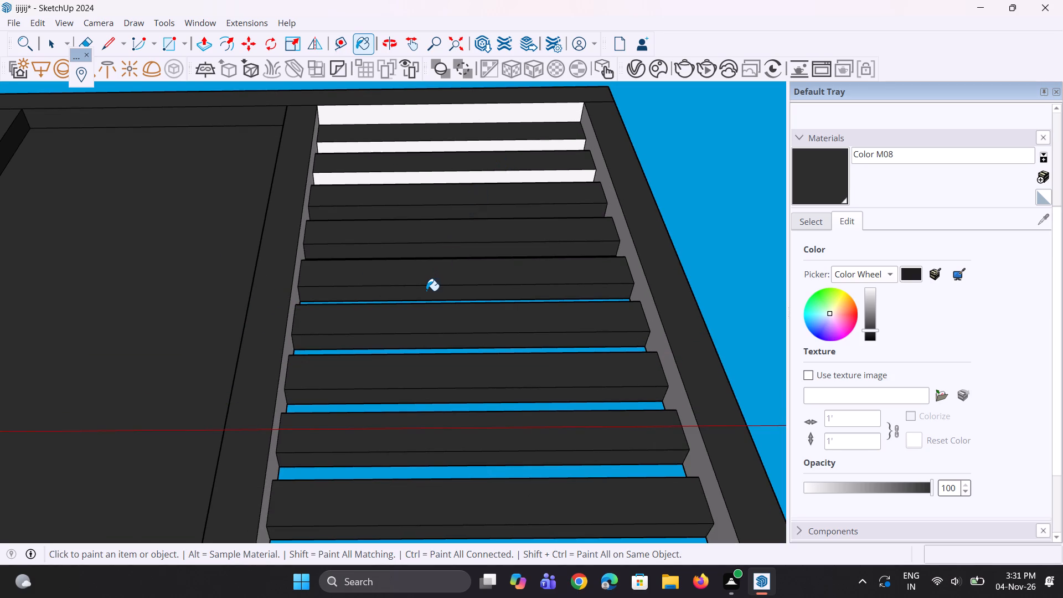
scroll(426, 291, down, 5)
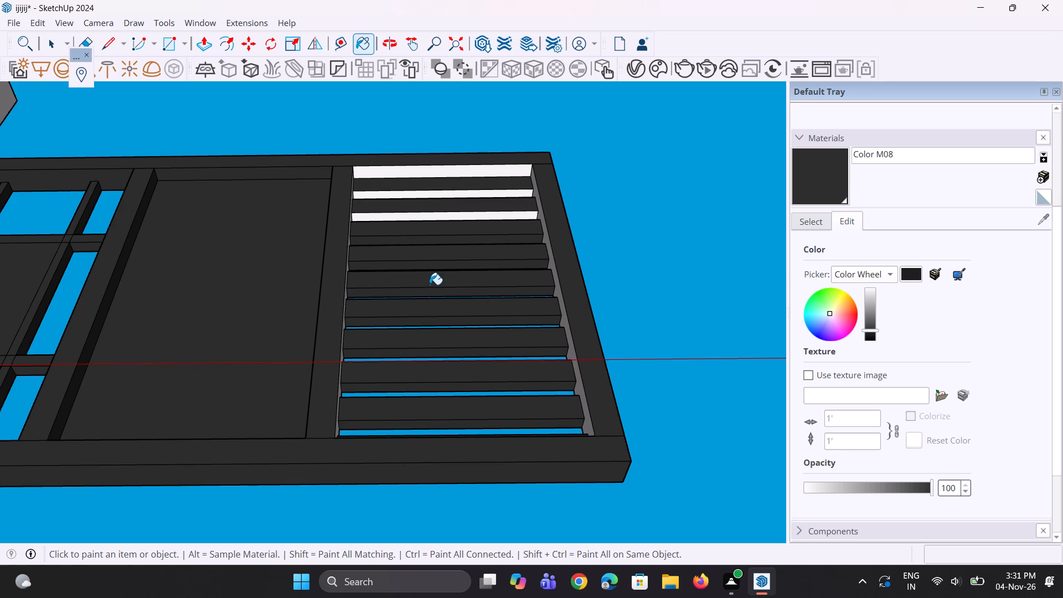
Paint the undersides of the top rail and the top two slats in the right slatted bay with Color M08.
scroll(517, 164, up, 2)
click(515, 167)
scroll(520, 190, up, 2)
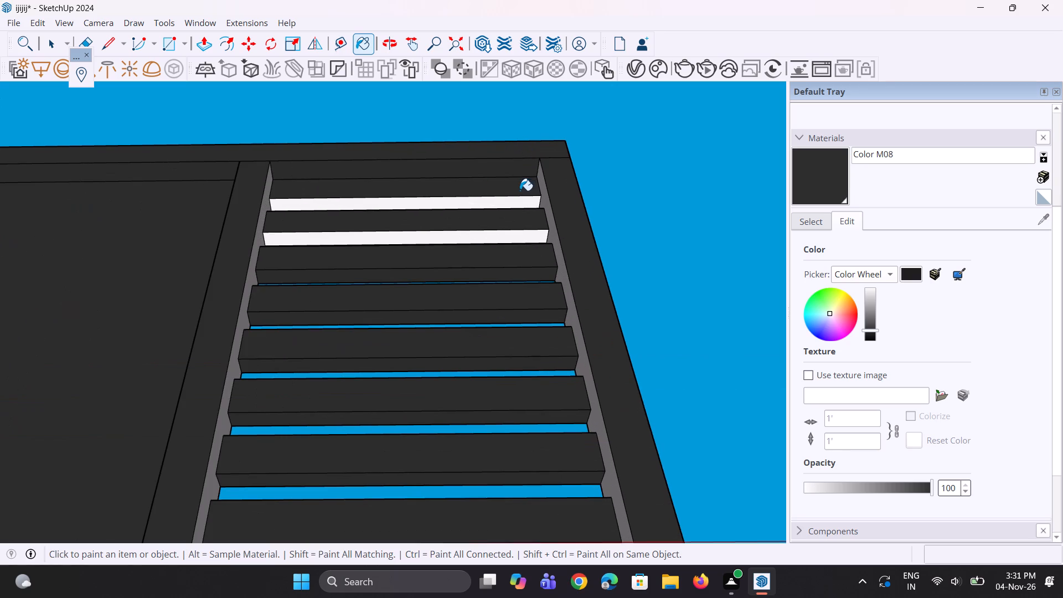
click(518, 198)
click(509, 236)
scroll(515, 320, down, 4)
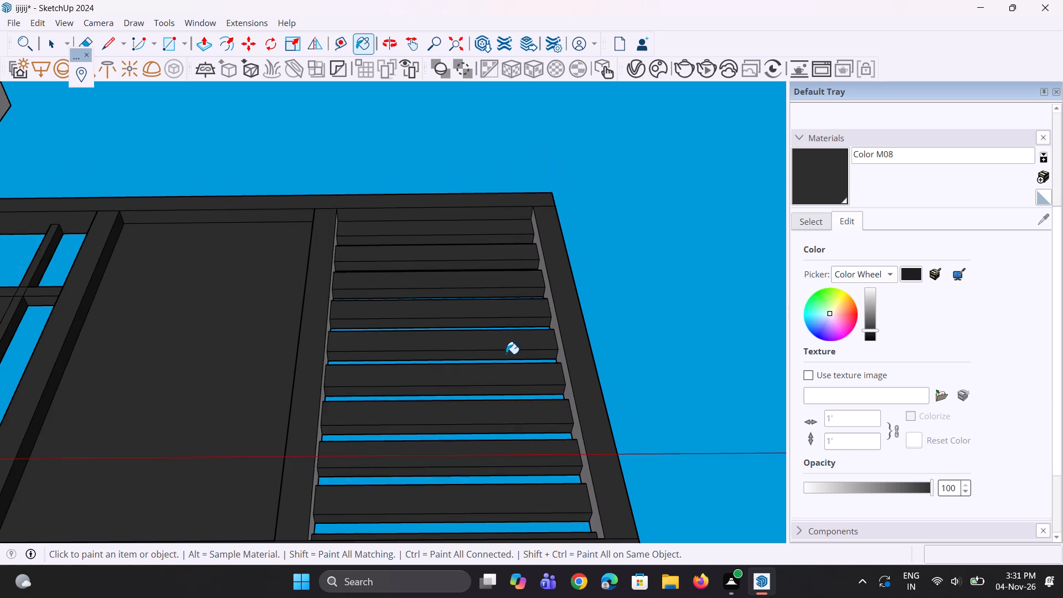
Examine the painted gate from the front, end and above for any faces still lacking the charcoal finish.
scroll(506, 353, down, 5)
middle_drag(504, 352, 497, 433)
scroll(497, 433, up, 1)
scroll(497, 430, down, 4)
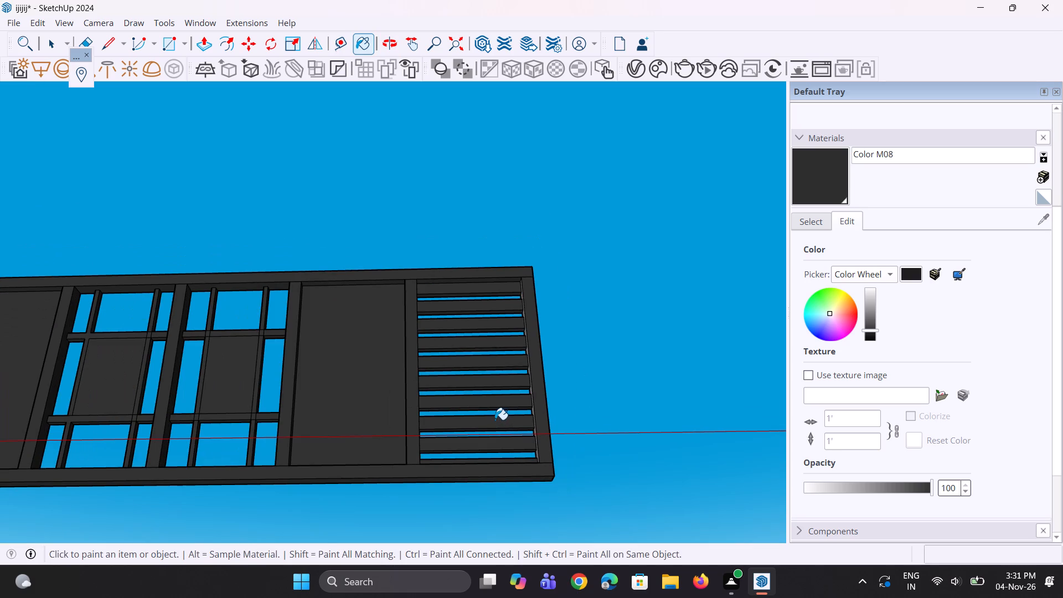
scroll(495, 419, down, 4)
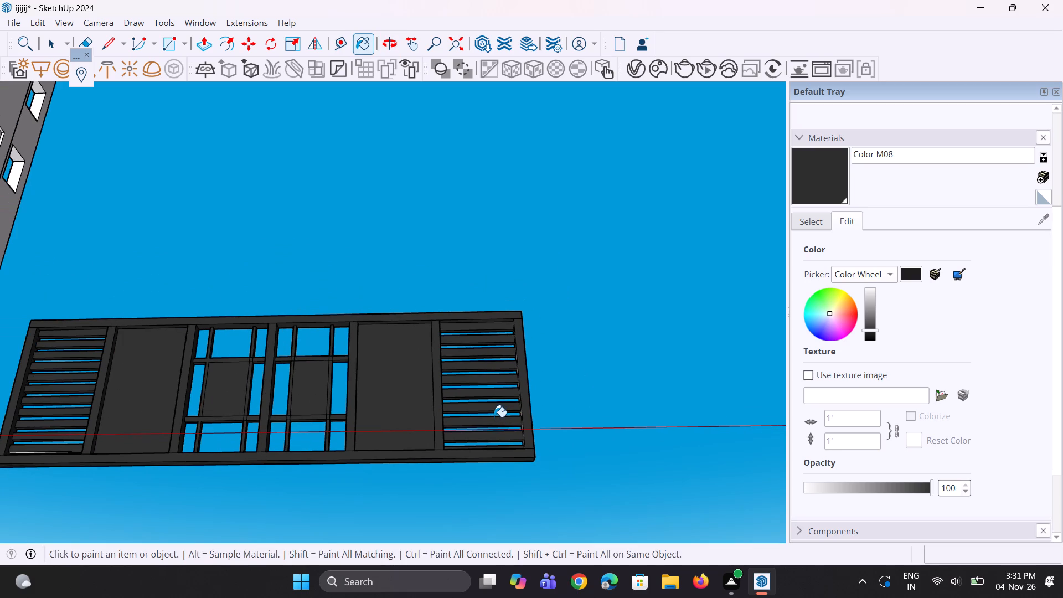
scroll(494, 417, down, 4)
middle_drag(483, 389, 492, 595)
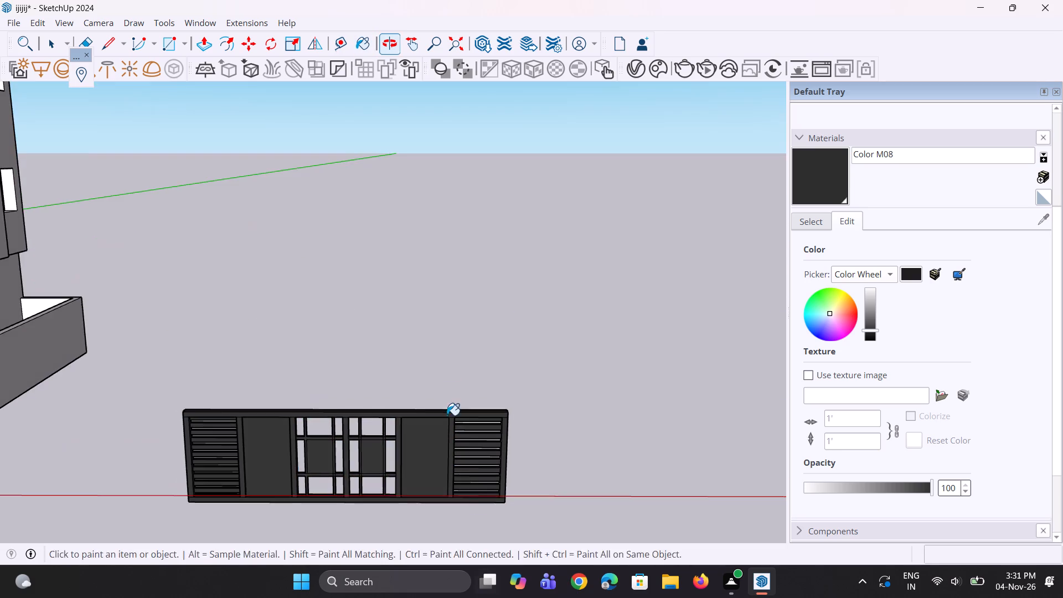
middle_drag(440, 379, 412, 591)
middle_drag(482, 455, 0, 331)
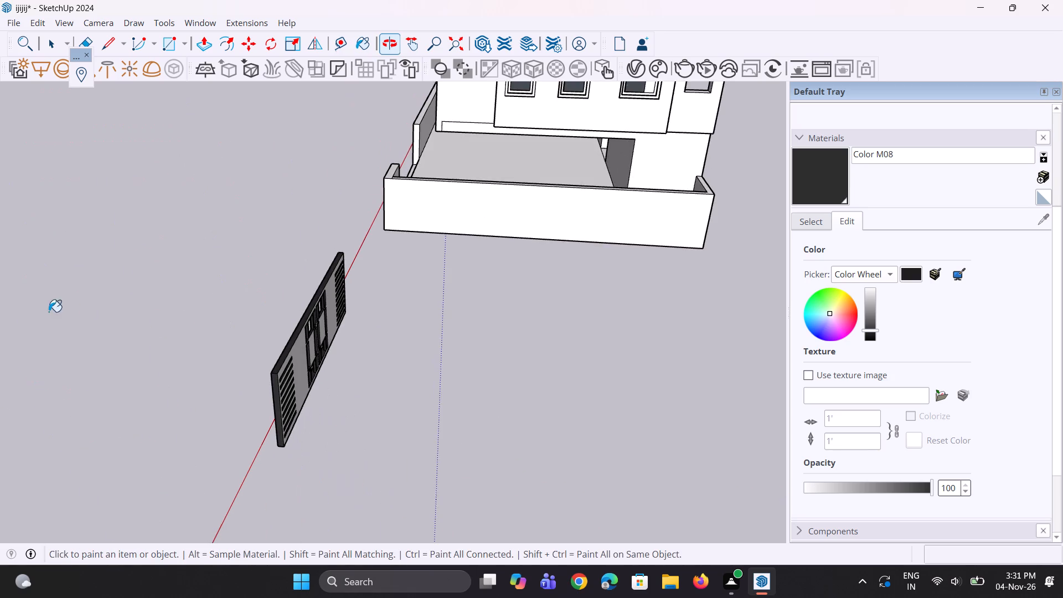
scroll(245, 361, up, 3)
scroll(326, 365, up, 3)
click(329, 356)
middle_drag(269, 366, 667, 356)
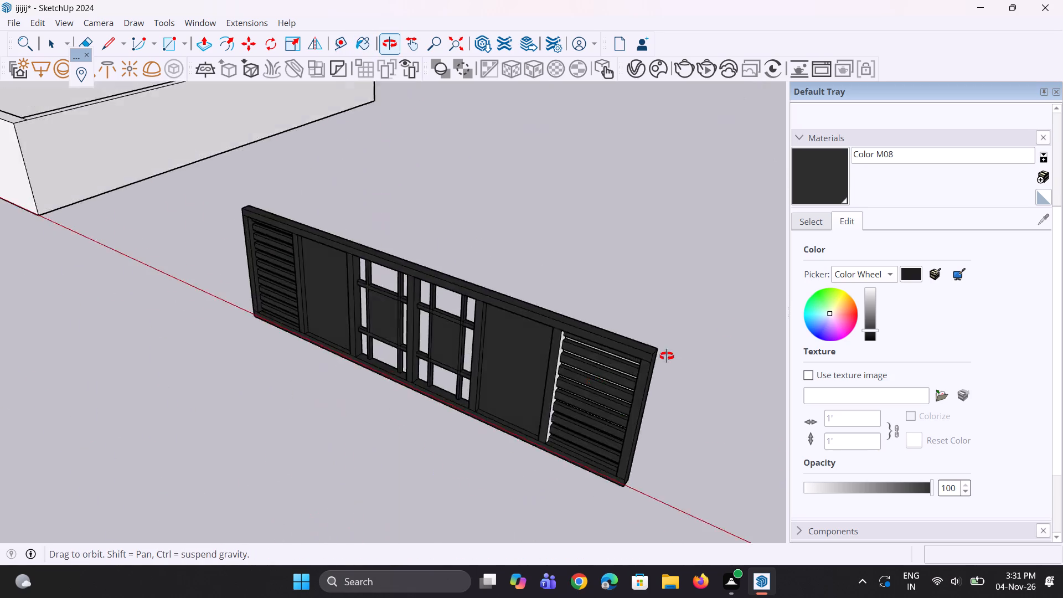
middle_drag(667, 356, 730, 329)
scroll(633, 333, down, 5)
middle_drag(608, 322, 625, 279)
middle_click(627, 269)
scroll(605, 274, up, 6)
scroll(455, 296, down, 1)
middle_drag(446, 296, 514, 277)
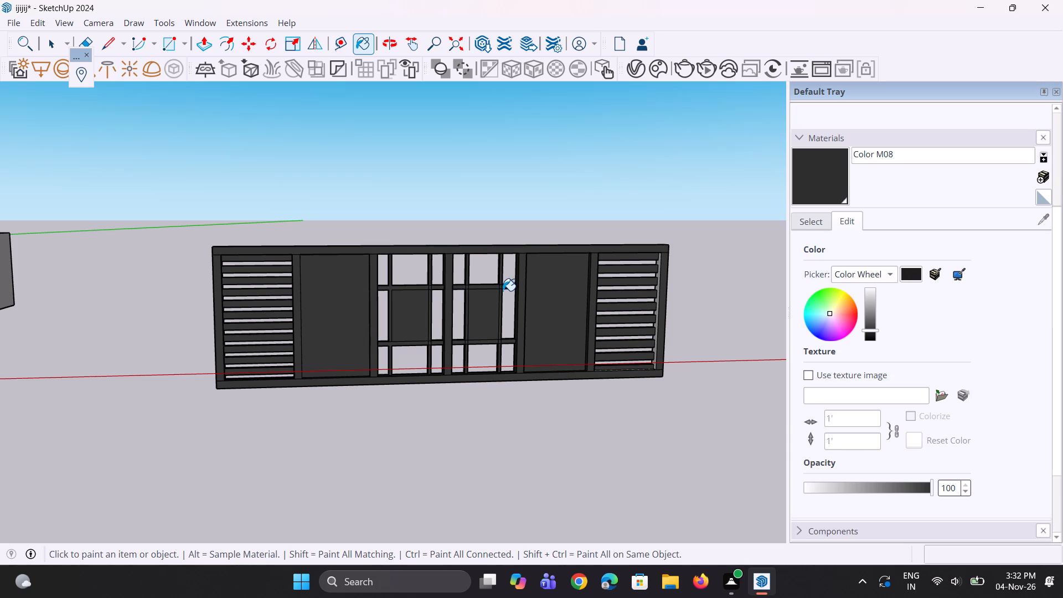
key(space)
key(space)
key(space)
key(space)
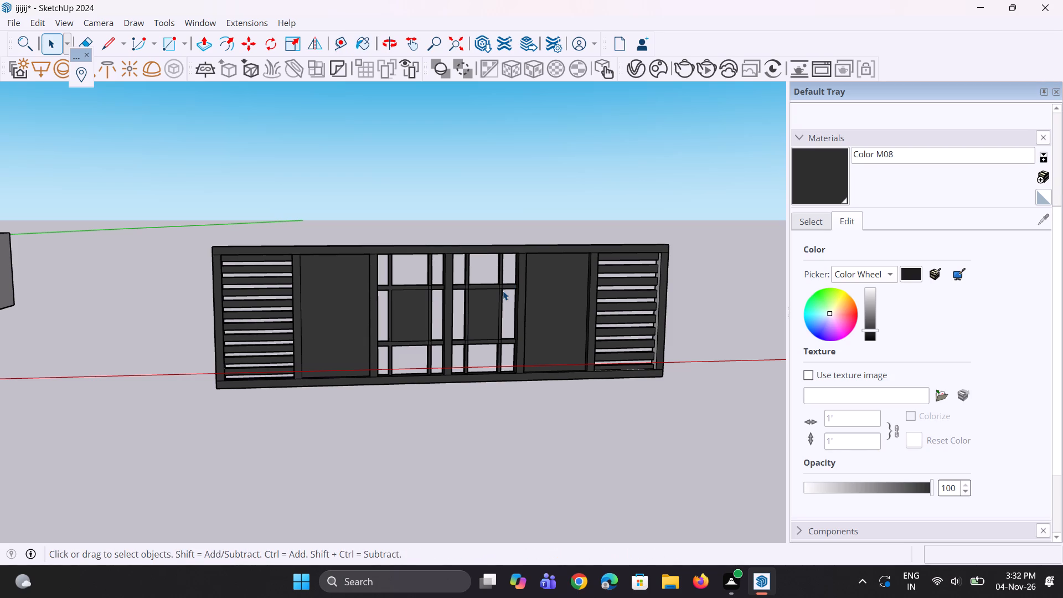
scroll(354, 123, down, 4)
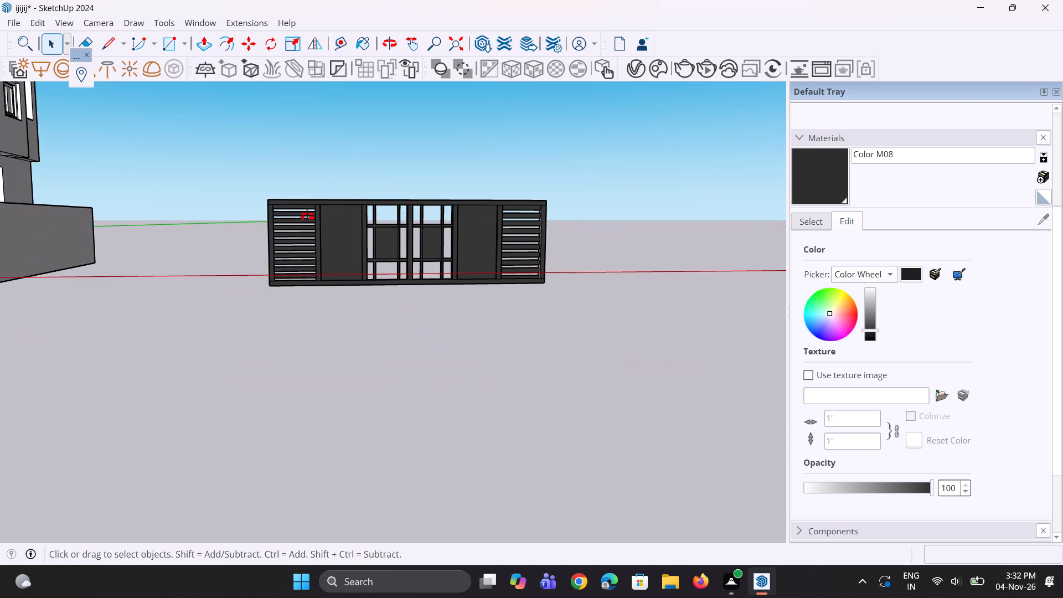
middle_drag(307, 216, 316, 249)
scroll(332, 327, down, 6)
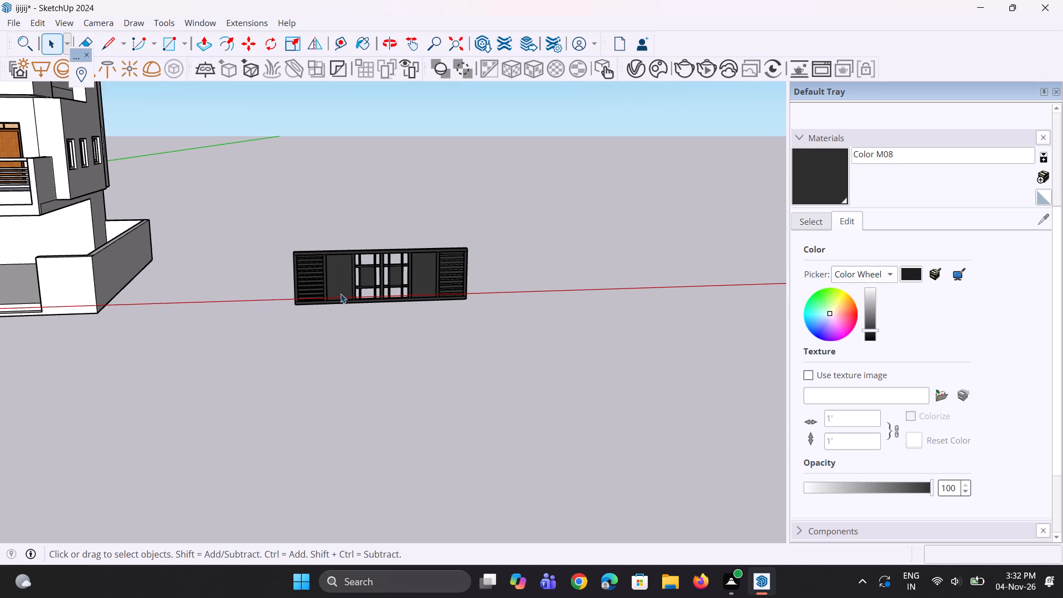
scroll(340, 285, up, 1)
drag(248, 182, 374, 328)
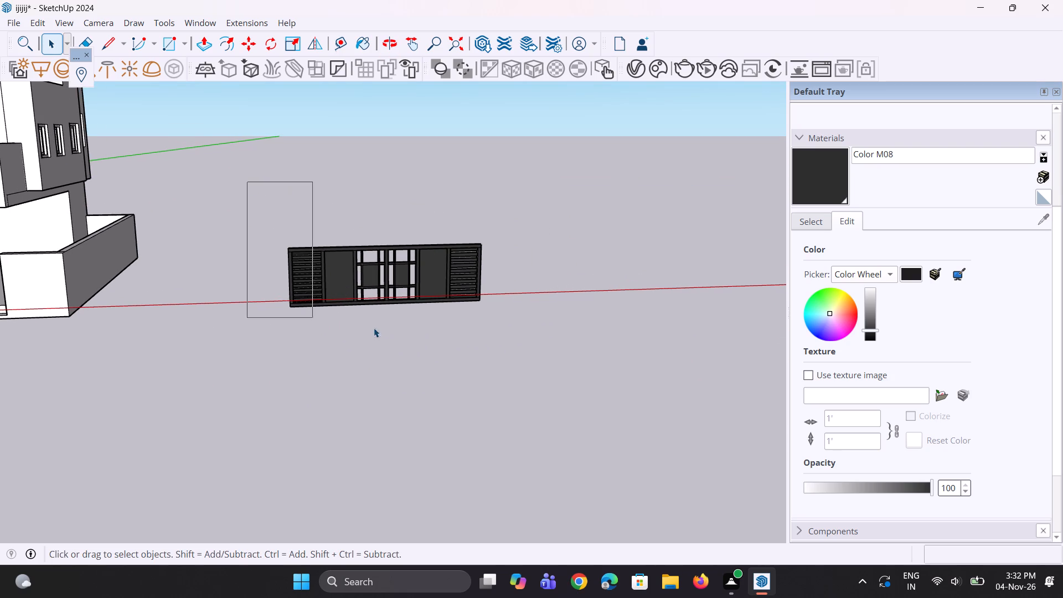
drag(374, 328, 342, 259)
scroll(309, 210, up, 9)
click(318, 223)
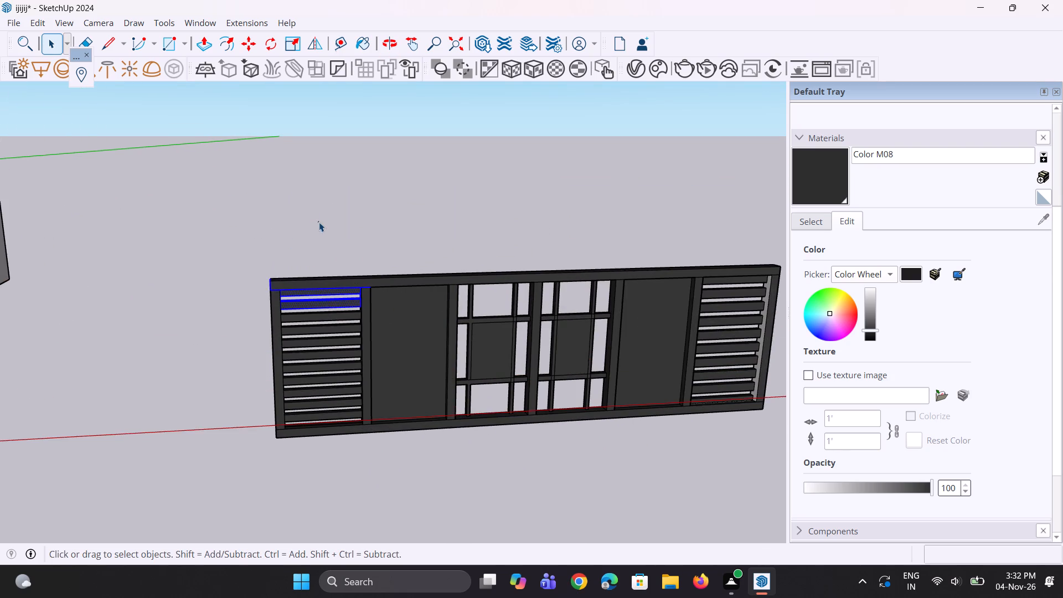
Erase the seam lines where the gate's top rail meets the two stiles framing the left slatted bay.
scroll(287, 282, up, 6)
key(e)
scroll(265, 313, up, 3)
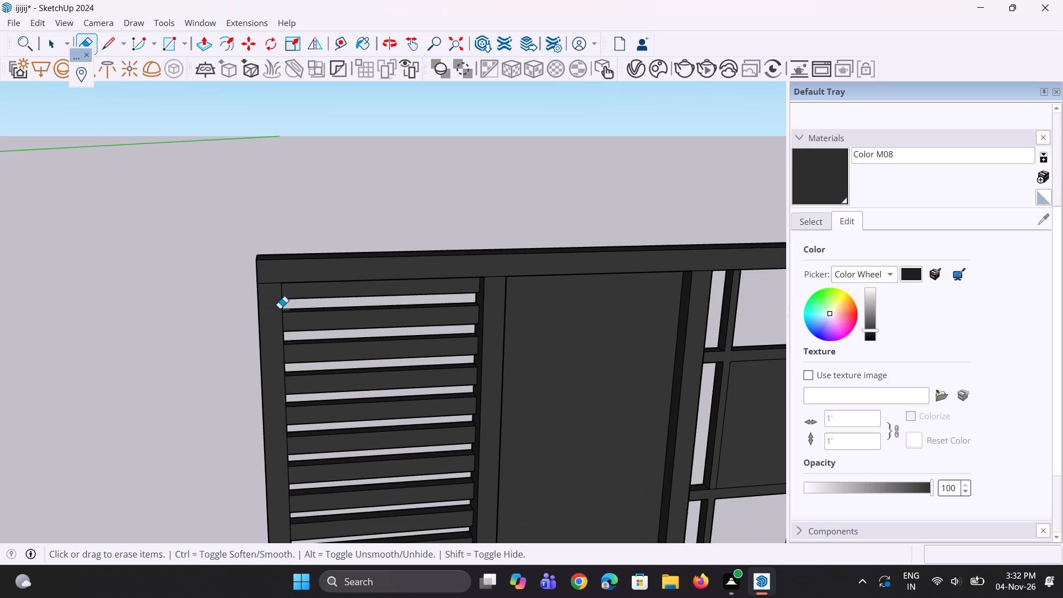
scroll(280, 308, up, 3)
click(271, 275)
scroll(267, 276, down, 4)
scroll(527, 267, up, 2)
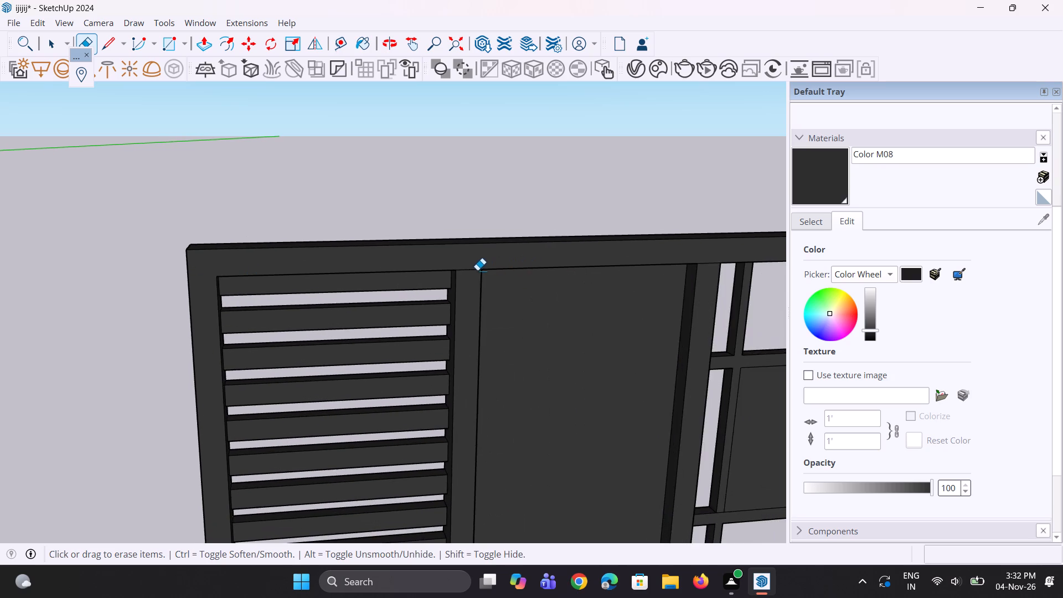
scroll(476, 270, up, 2)
drag(469, 267, 468, 277)
scroll(397, 266, down, 7)
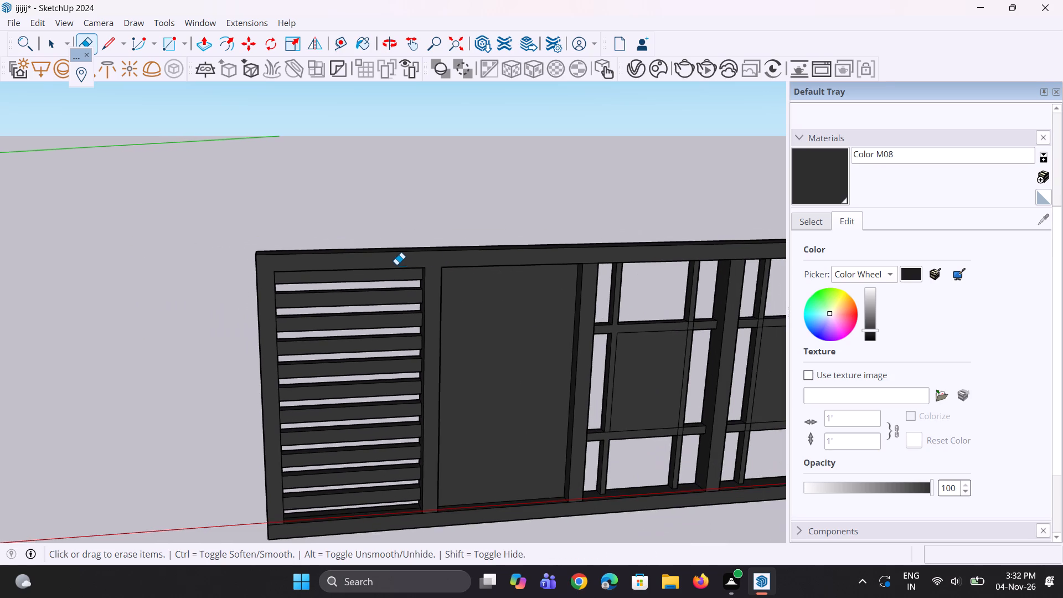
Erase the top-rail seam lines at the stiles between the barred bays and the left and right solid panels.
scroll(525, 264, up, 2)
scroll(609, 259, up, 3)
drag(597, 266, 596, 293)
scroll(408, 322, down, 5)
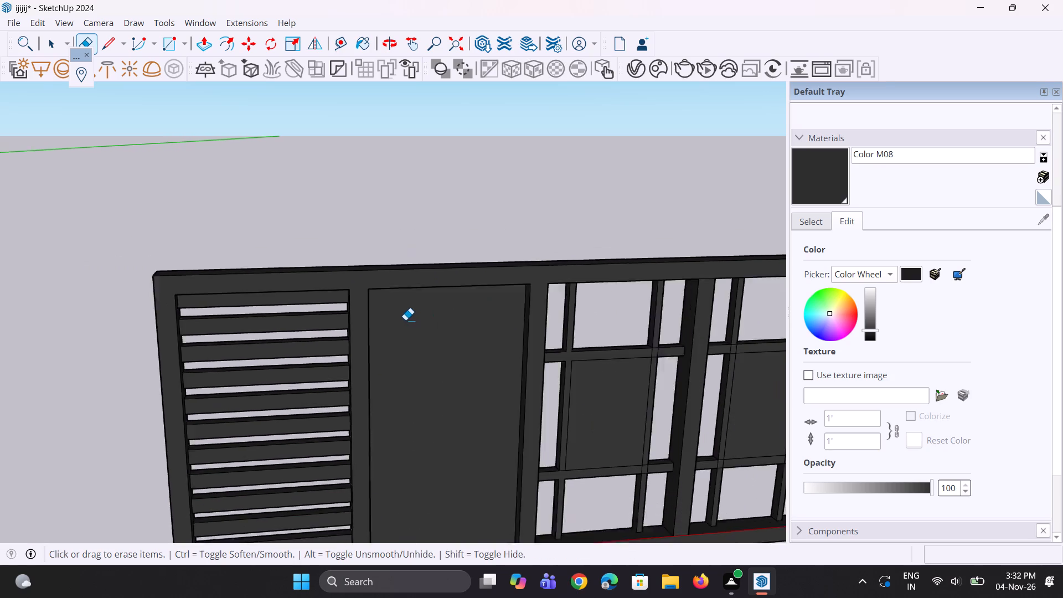
scroll(405, 319, down, 5)
scroll(698, 297, up, 8)
drag(657, 287, 656, 287)
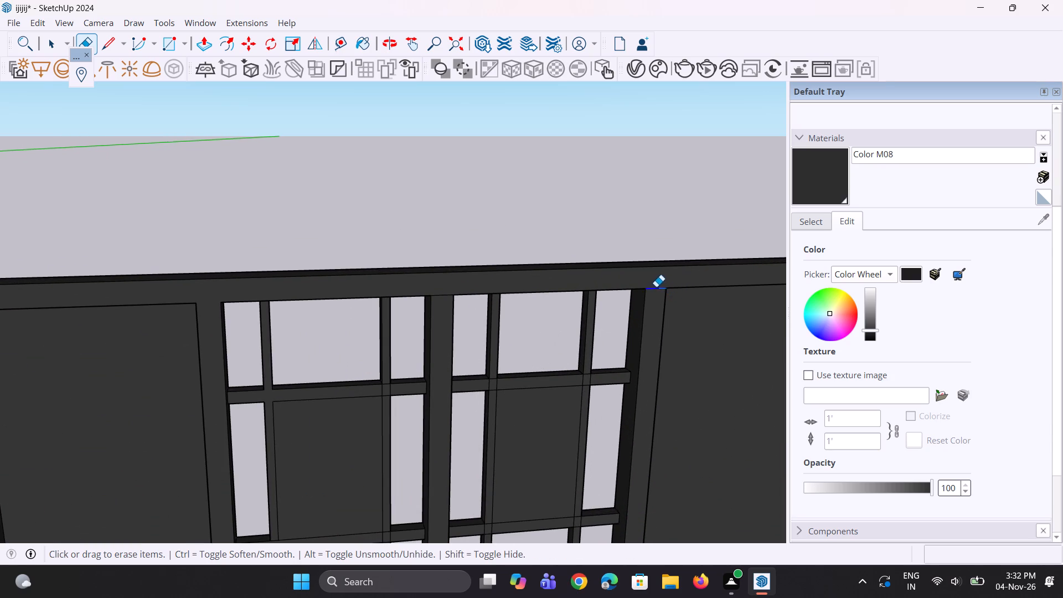
drag(656, 287, 654, 295)
scroll(545, 334, down, 9)
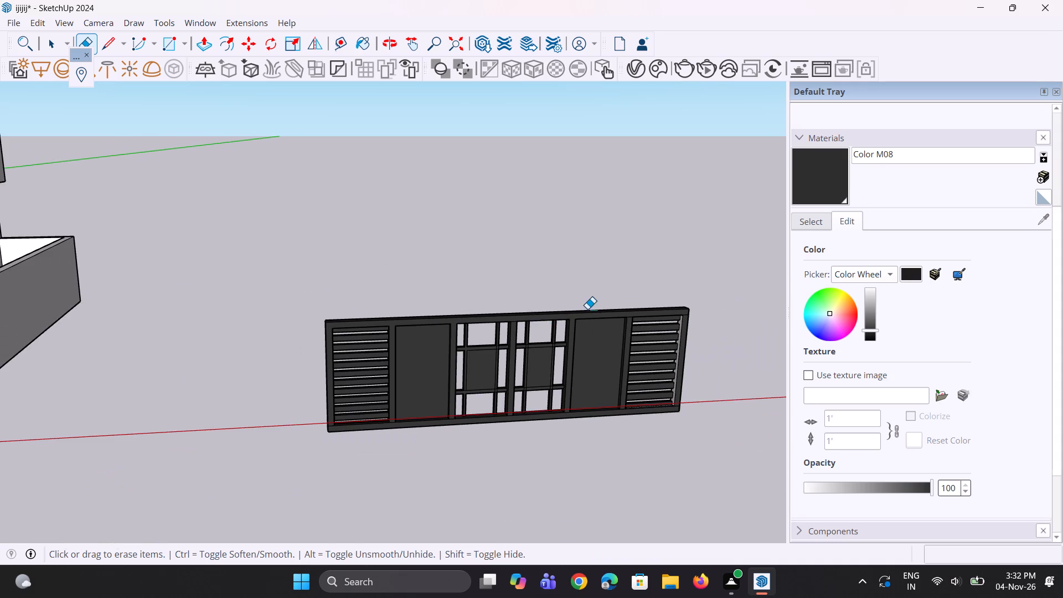
Erase the seam lines where the top rail meets the two stiles framing the right slatted bay.
middle_drag(588, 308, 510, 300)
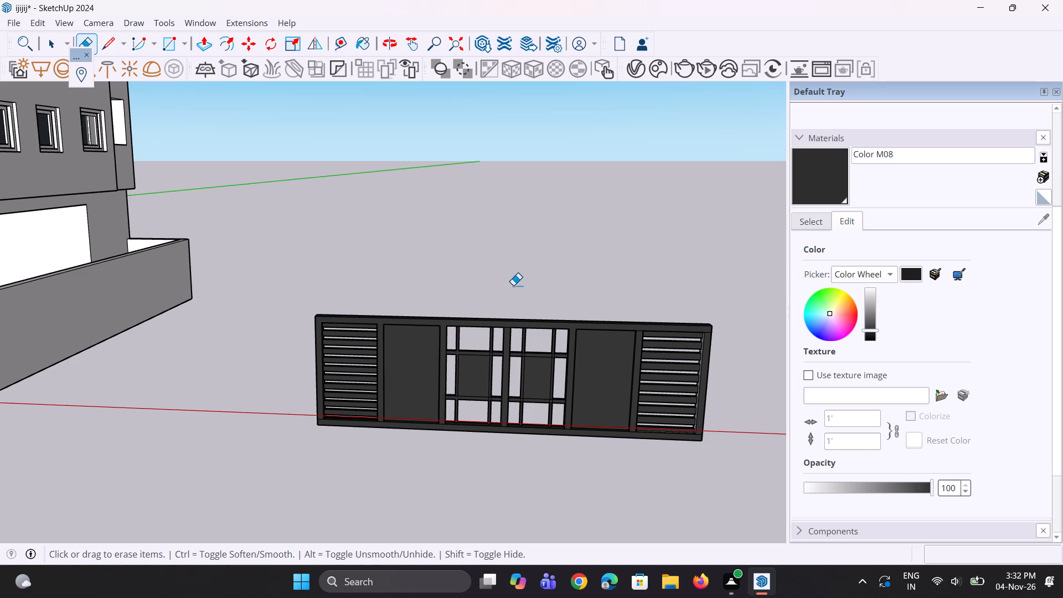
scroll(513, 285, down, 2)
scroll(645, 322, up, 9)
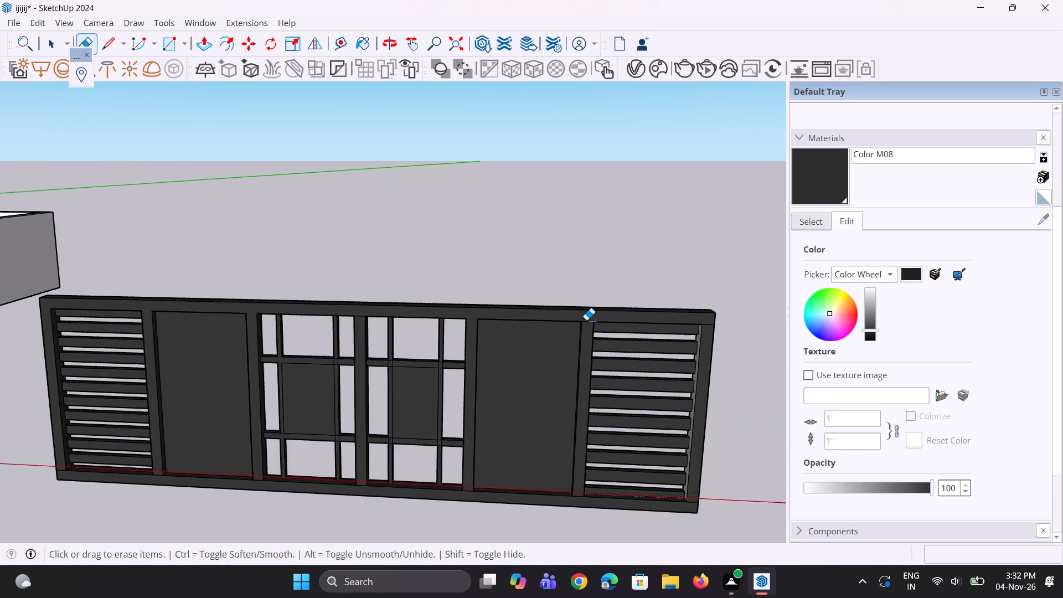
scroll(586, 320, up, 5)
drag(586, 320, 587, 326)
scroll(548, 314, down, 8)
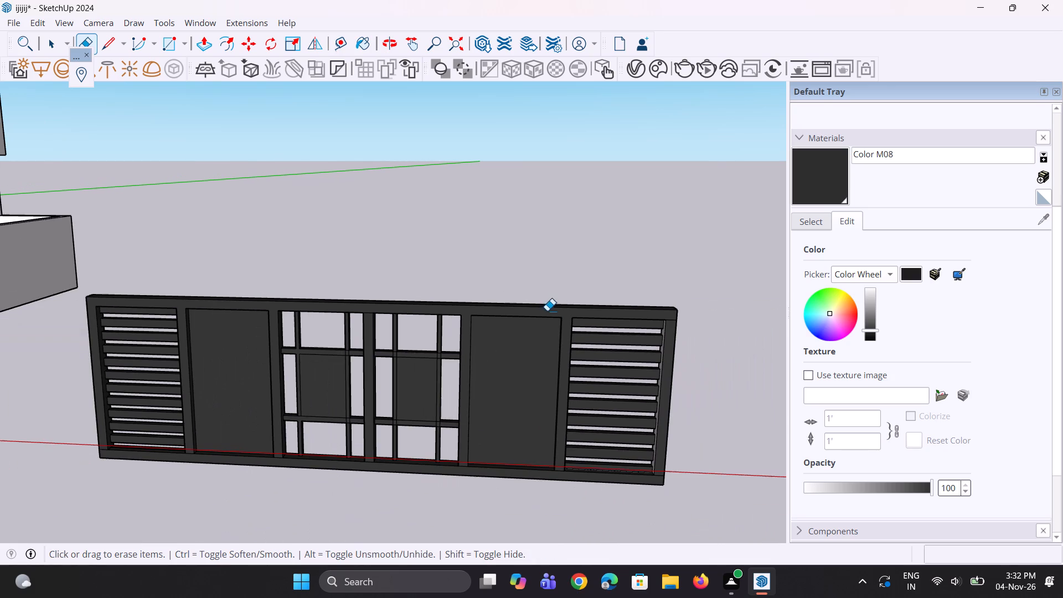
scroll(628, 316, up, 6)
scroll(685, 318, up, 3)
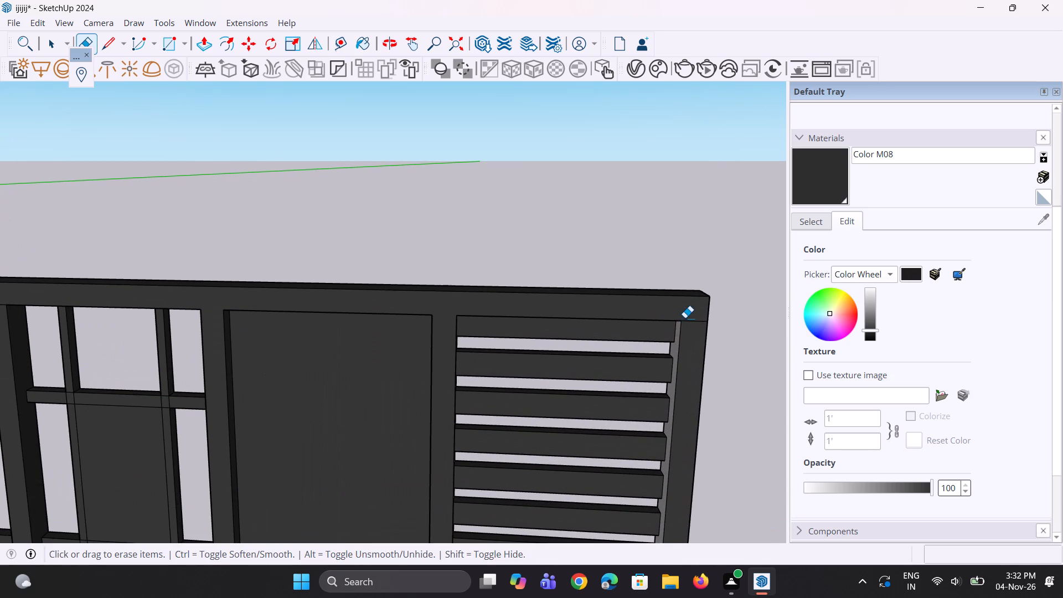
click(685, 318)
drag(688, 318, 687, 328)
Paint the inner side face of the gate's right end stile in the slatted bay with Color M08.
click(821, 178)
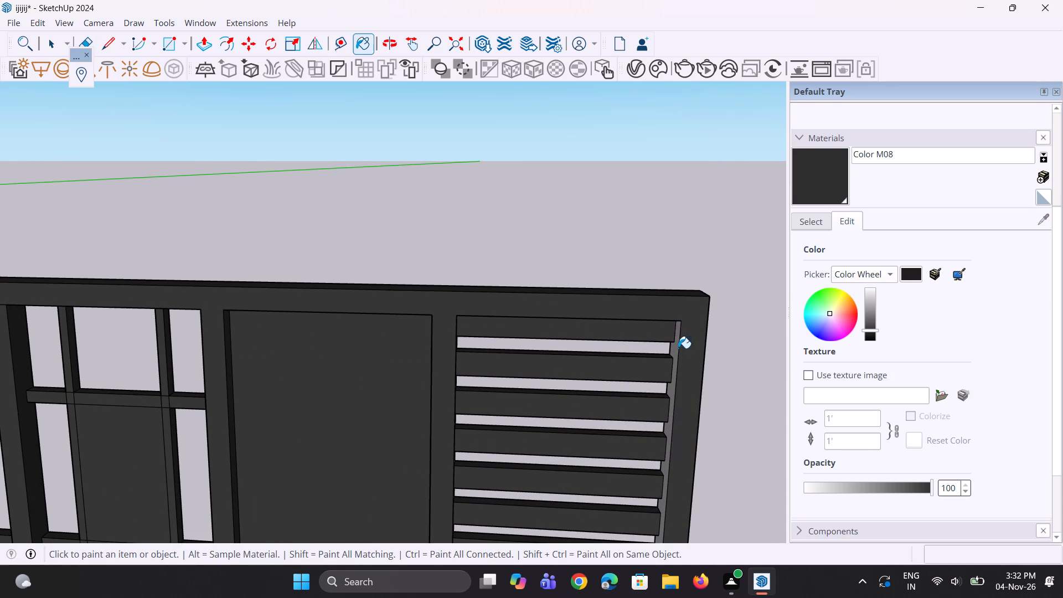
click(676, 346)
middle_drag(678, 350, 670, 333)
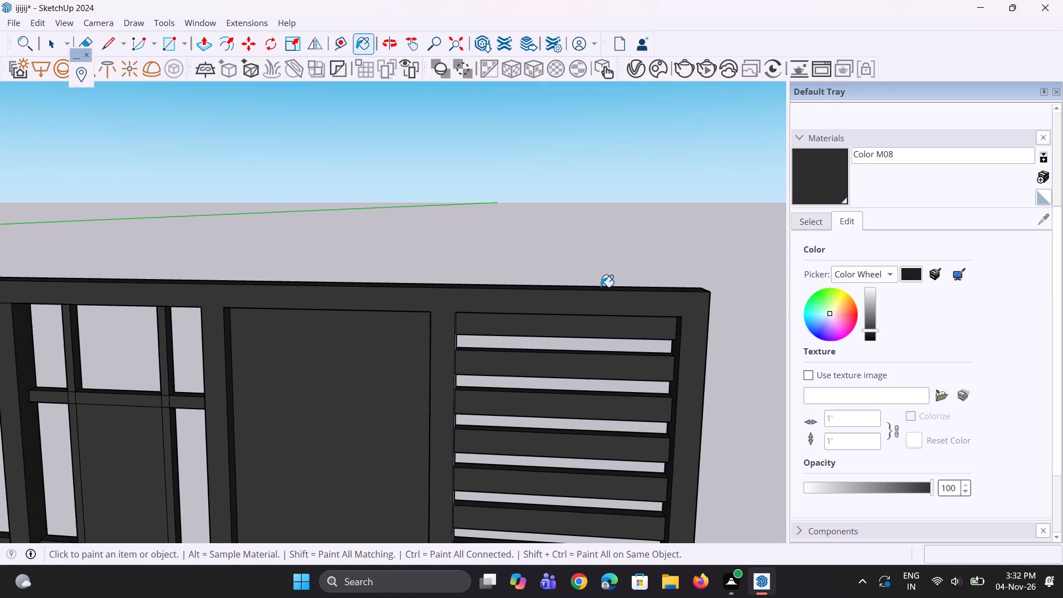
Erase the seam lines where the bottom rail meets the two stiles framing the right slatted bay.
scroll(601, 287, down, 8)
scroll(531, 405, up, 4)
scroll(509, 472, up, 3)
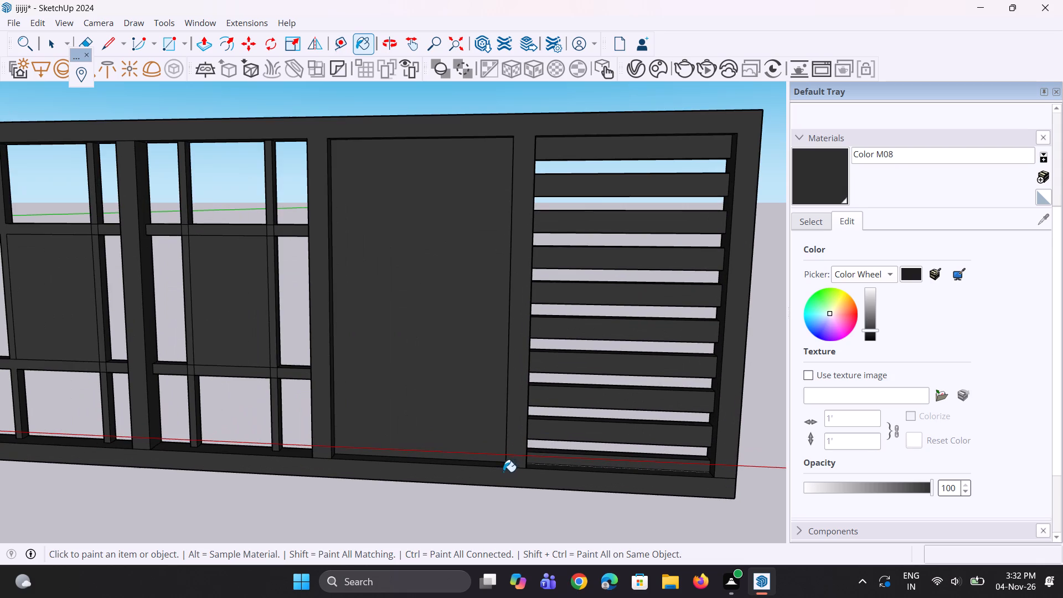
key(e)
scroll(499, 476, up, 5)
drag(524, 452, 524, 475)
scroll(509, 460, down, 3)
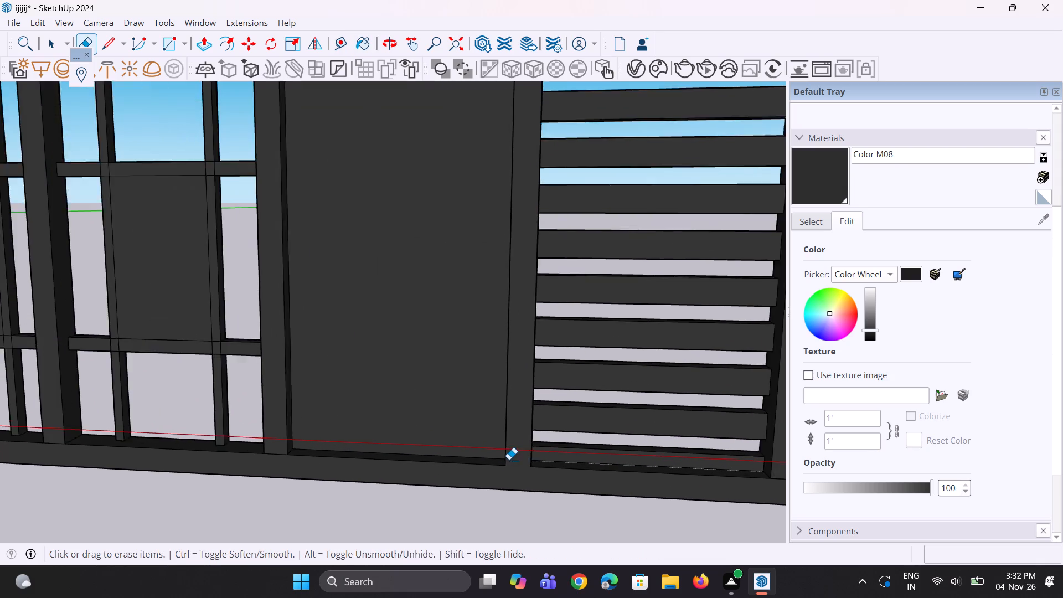
scroll(509, 460, down, 9)
middle_drag(523, 455, 492, 435)
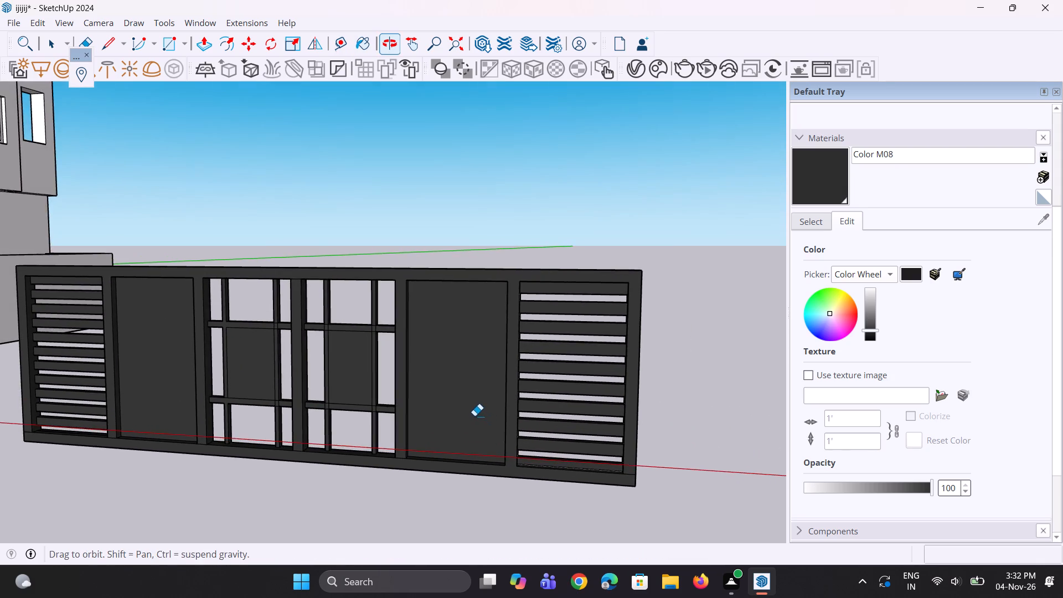
scroll(473, 415, down, 4)
scroll(571, 441, up, 10)
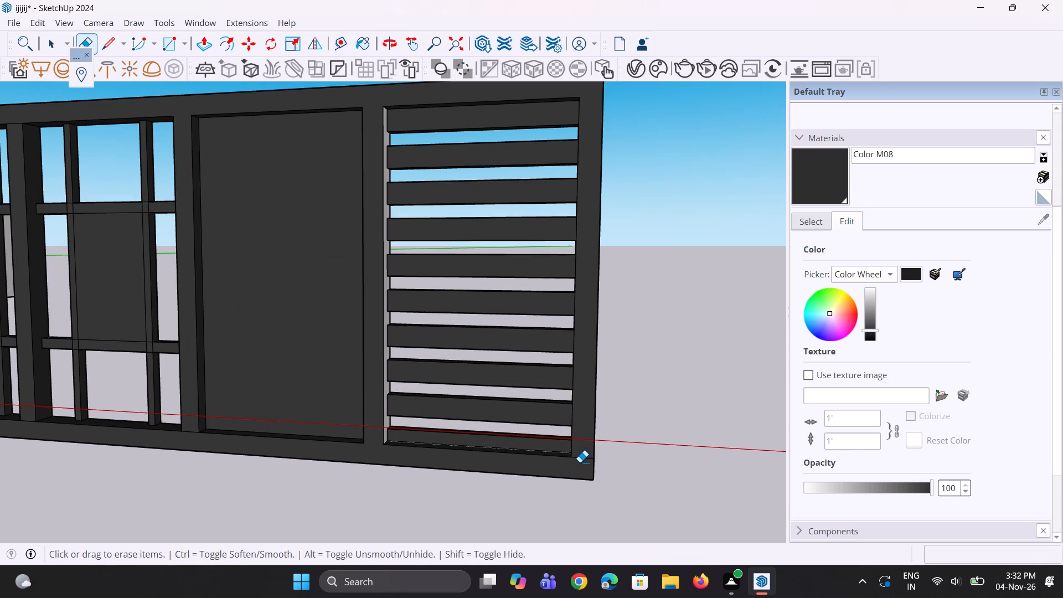
drag(581, 457, 581, 466)
scroll(587, 463, down, 4)
Paint the slat-side face of the stile between the right solid panel and right slatted bay with Color M08.
scroll(492, 458, down, 4)
scroll(481, 448, up, 1)
middle_drag(480, 447, 378, 461)
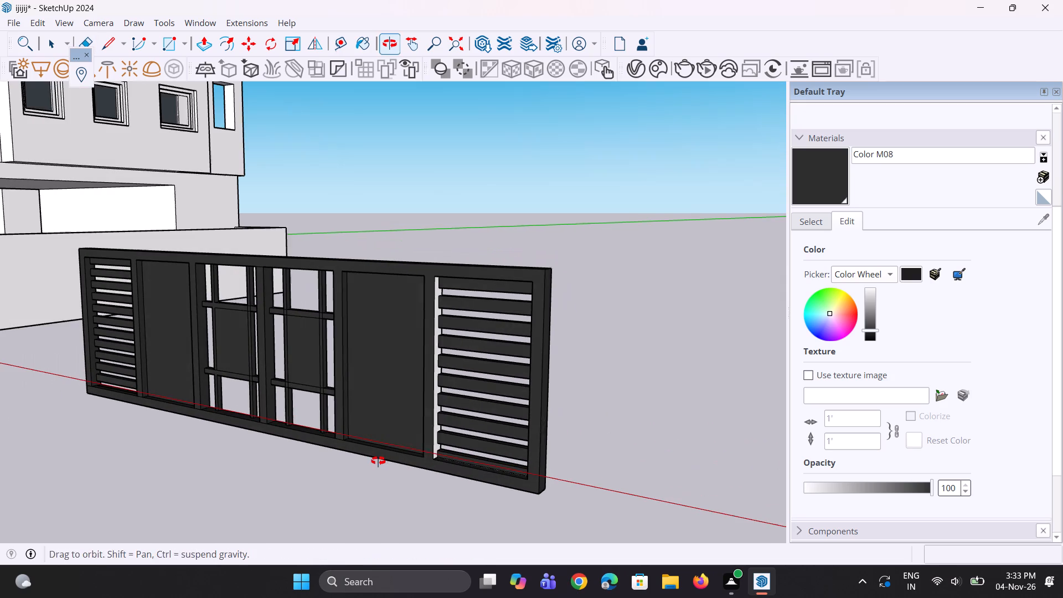
middle_drag(378, 461, 378, 460)
click(818, 185)
scroll(597, 300, up, 1)
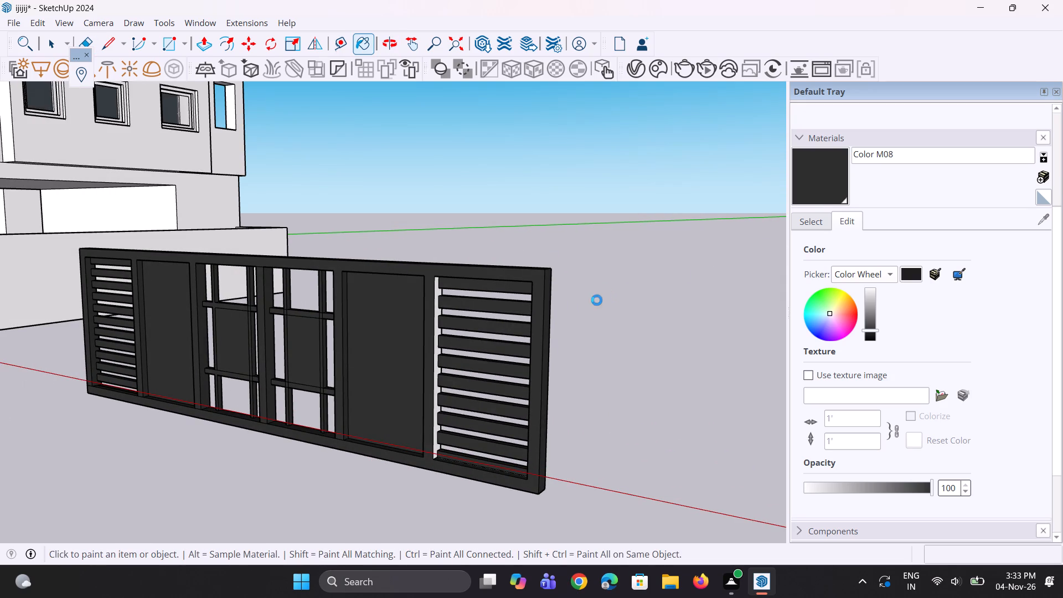
scroll(586, 321, up, 3)
scroll(534, 338, down, 4)
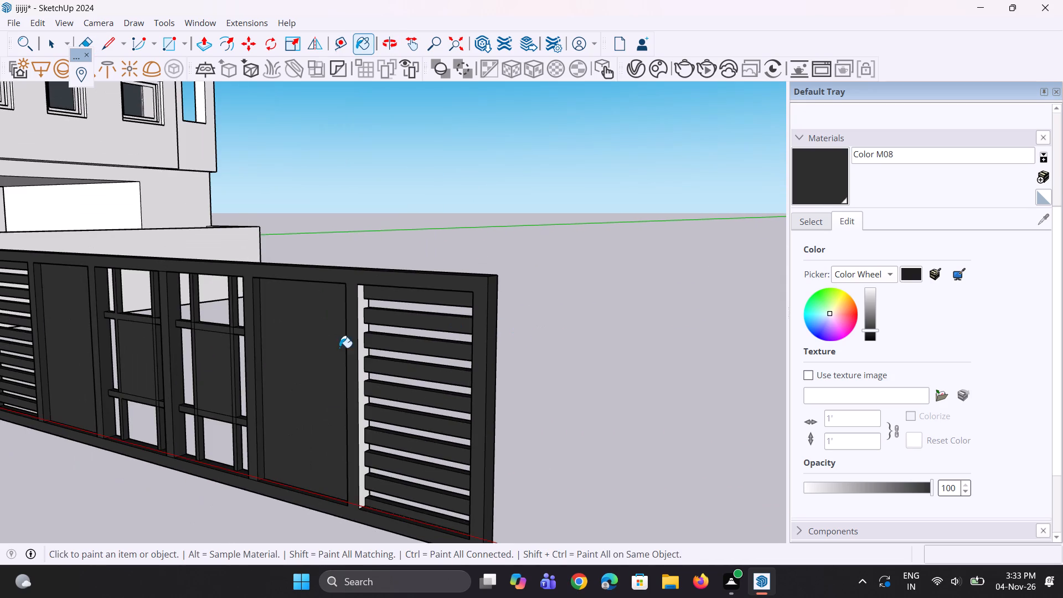
scroll(386, 344, up, 4)
click(359, 353)
scroll(359, 352, down, 5)
middle_drag(317, 362, 422, 360)
Erase the bottom-rail seam line at the stile between the right barred bay and the right solid panel.
key(e)
scroll(358, 399, down, 4)
middle_drag(331, 427, 387, 424)
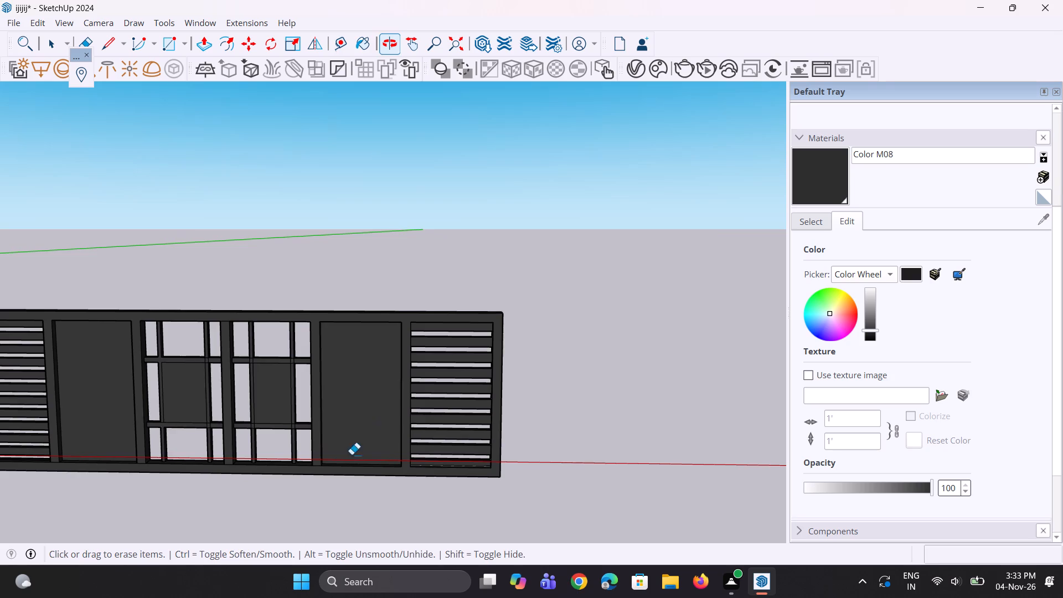
scroll(339, 462, up, 4)
scroll(257, 468, up, 3)
middle_drag(256, 468, 366, 441)
scroll(350, 472, up, 2)
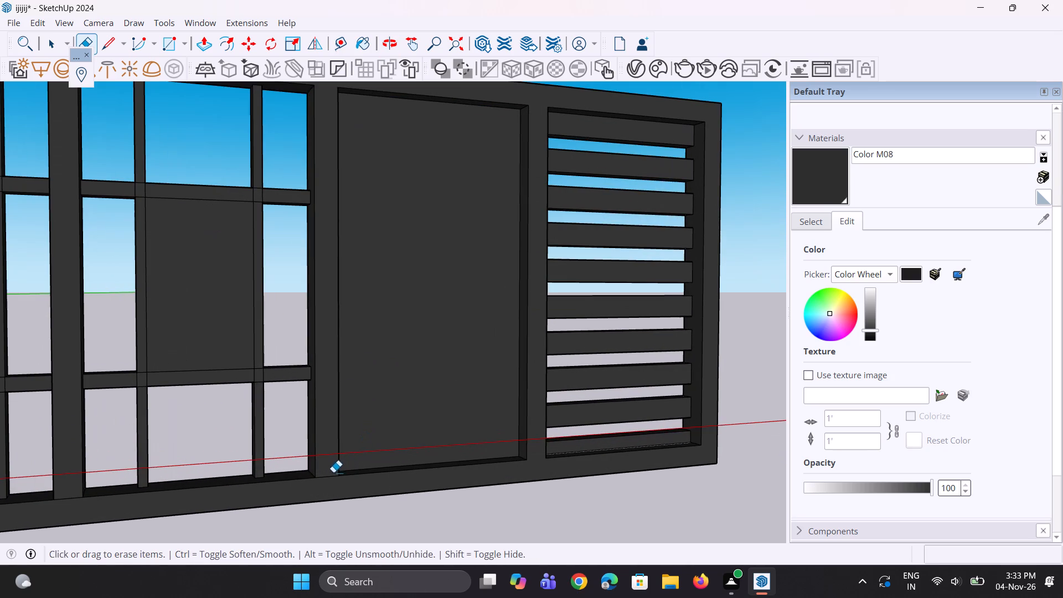
click(327, 483)
drag(332, 470, 332, 483)
scroll(386, 447, down, 5)
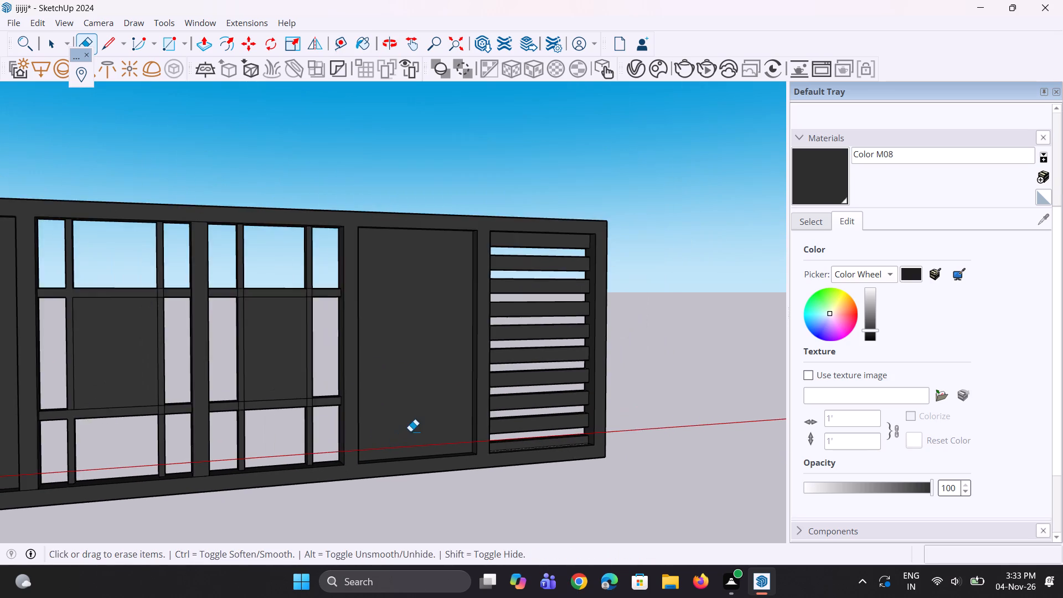
Erase the vertical seam lines where the right bar crosses the upper cross rail in the right barred bay.
scroll(410, 431, down, 3)
scroll(396, 302, up, 6)
scroll(360, 317, down, 3)
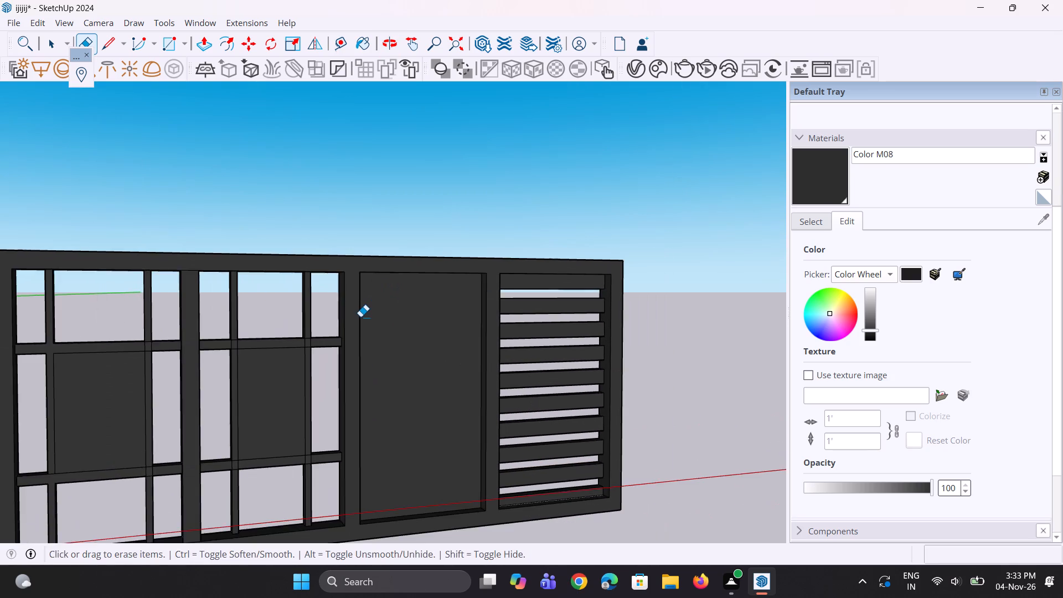
scroll(359, 317, down, 1)
scroll(318, 335, up, 12)
drag(308, 346, 290, 346)
drag(306, 341, 322, 341)
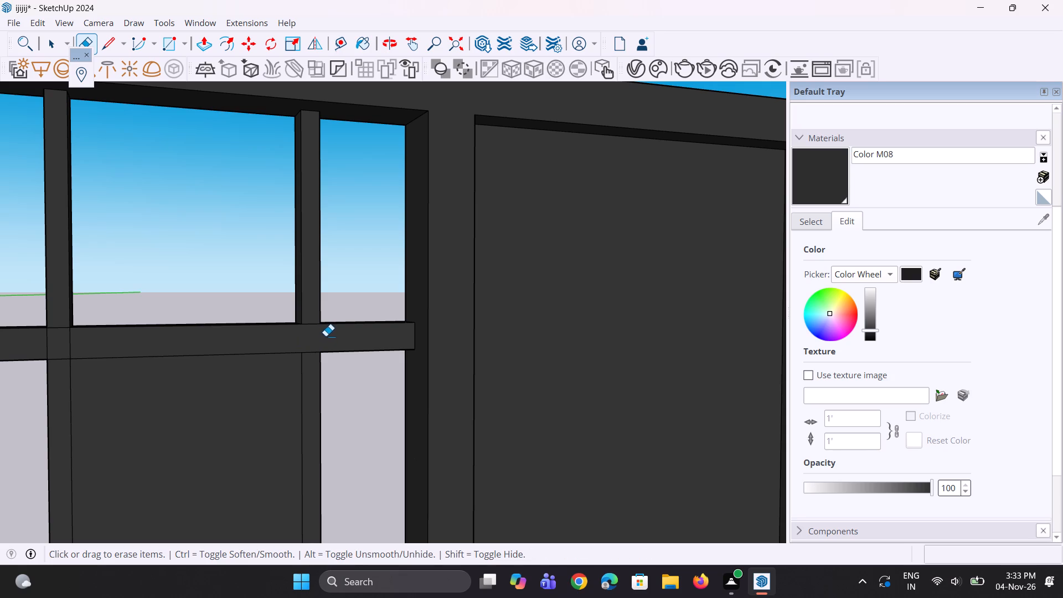
Erase all the seam lines where the left bar crosses the upper cross rail in the right barred bay.
scroll(330, 333, down, 9)
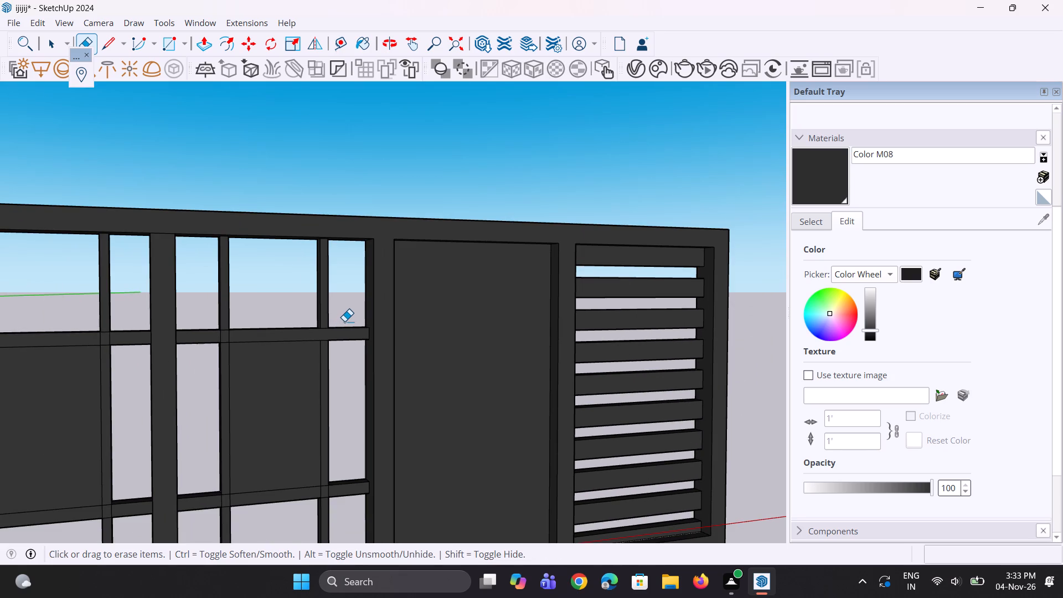
scroll(440, 321, down, 3)
scroll(347, 306, up, 4)
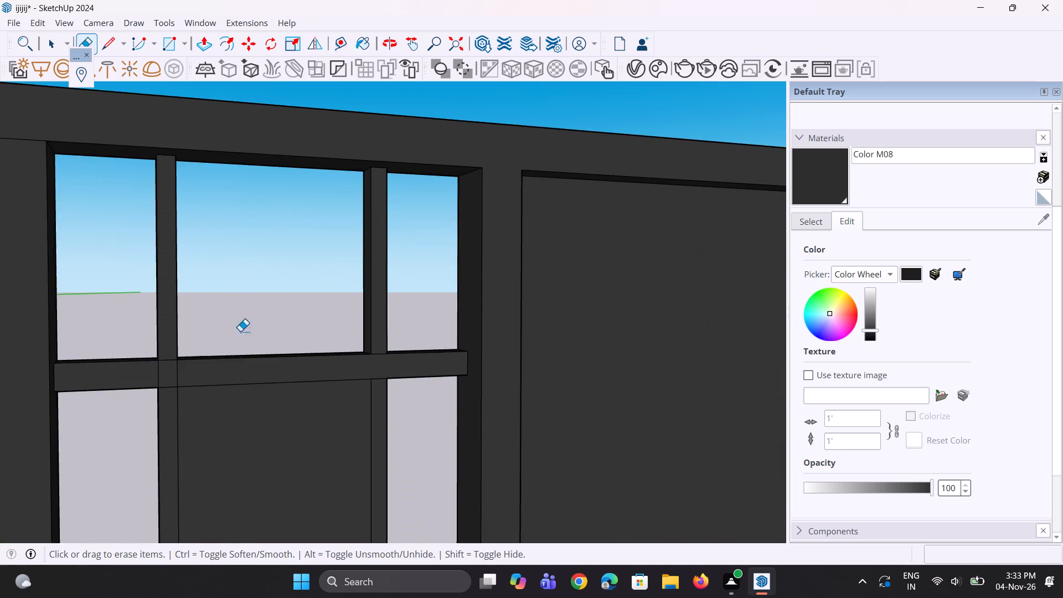
scroll(202, 353, up, 2)
drag(156, 380, 145, 389)
drag(109, 389, 119, 389)
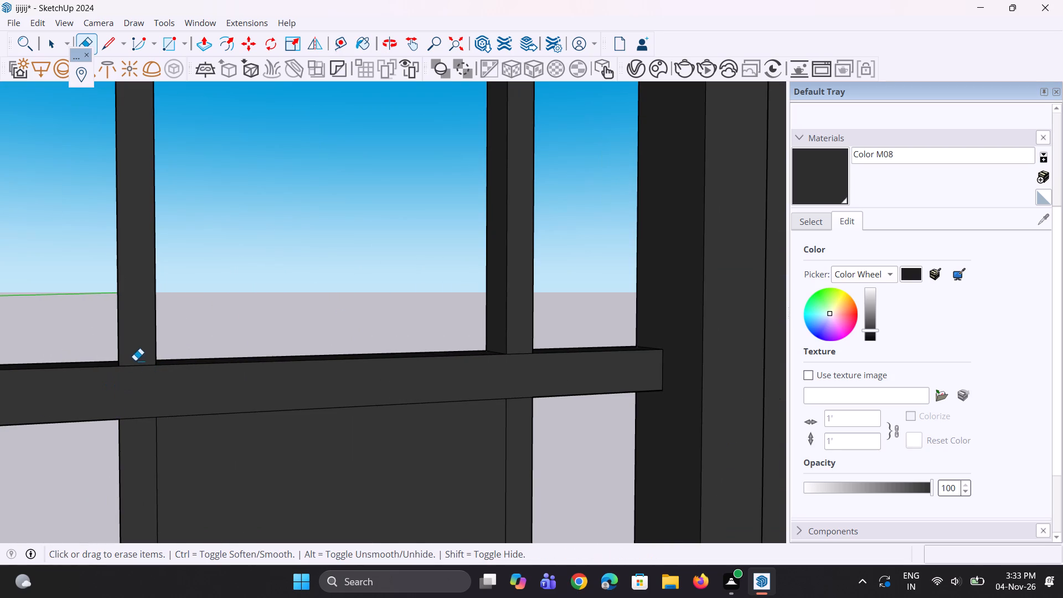
drag(140, 355, 141, 377)
drag(131, 407, 132, 426)
Erase the remaining horizontal seam lines at the right bar's joint with the upper cross rail in the right barred bay.
scroll(214, 343, down, 5)
scroll(356, 352, up, 1)
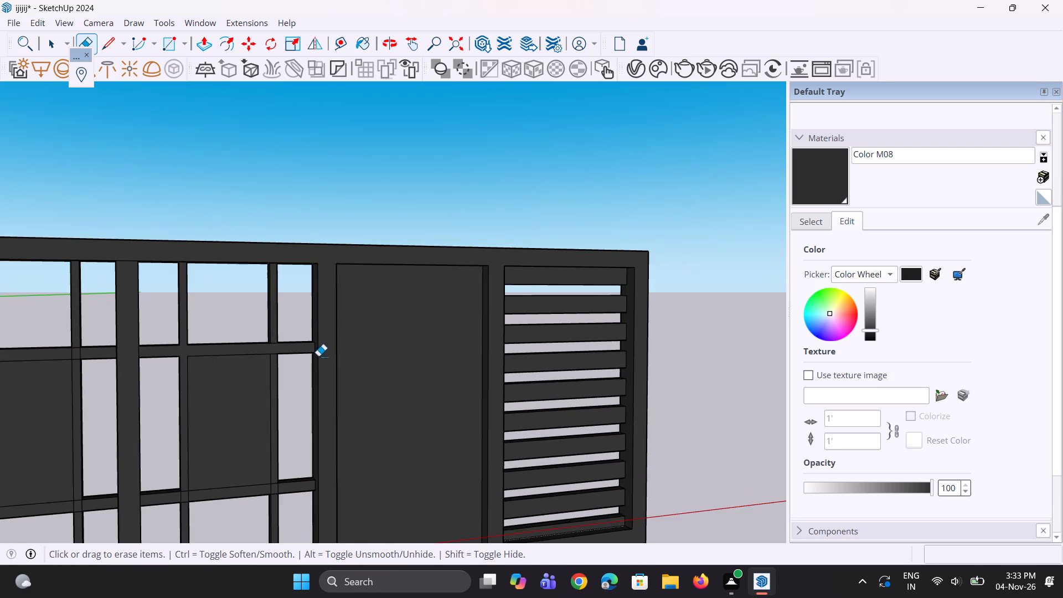
scroll(252, 352, up, 4)
scroll(298, 326, up, 4)
scroll(284, 339, down, 4)
scroll(274, 350, up, 4)
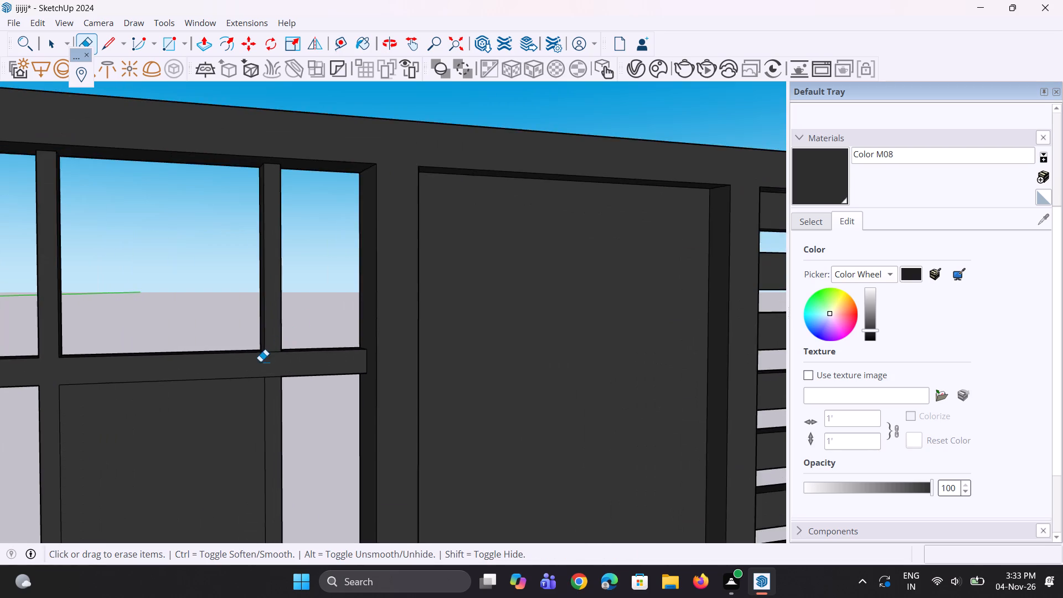
scroll(276, 347, up, 4)
drag(276, 347, 274, 373)
drag(270, 390, 269, 403)
scroll(319, 329, down, 4)
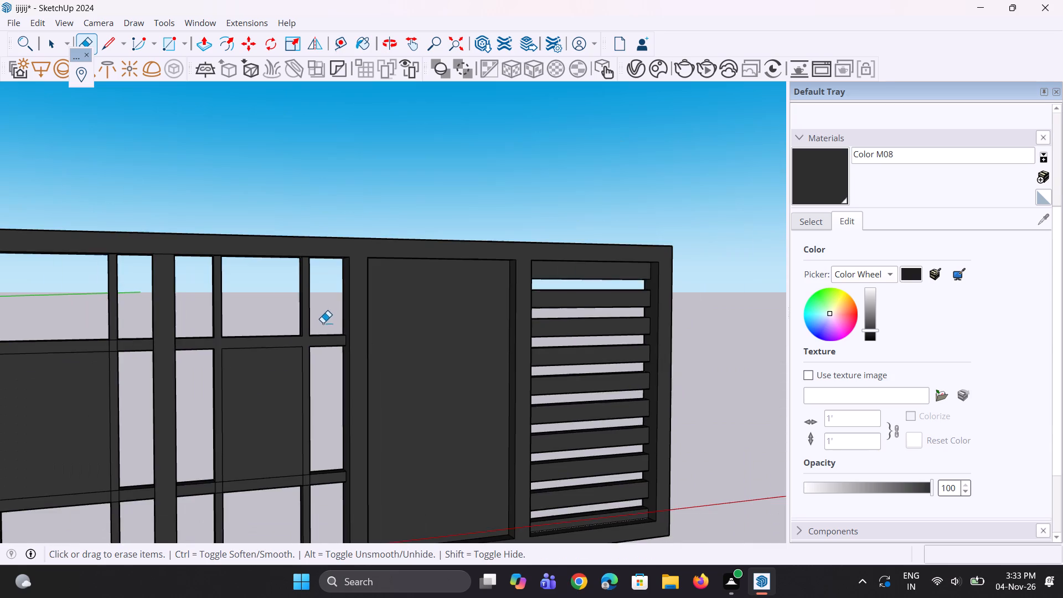
Erase the seam lines where the right bar crosses the lower cross rail in the right barred bay.
scroll(328, 314, down, 6)
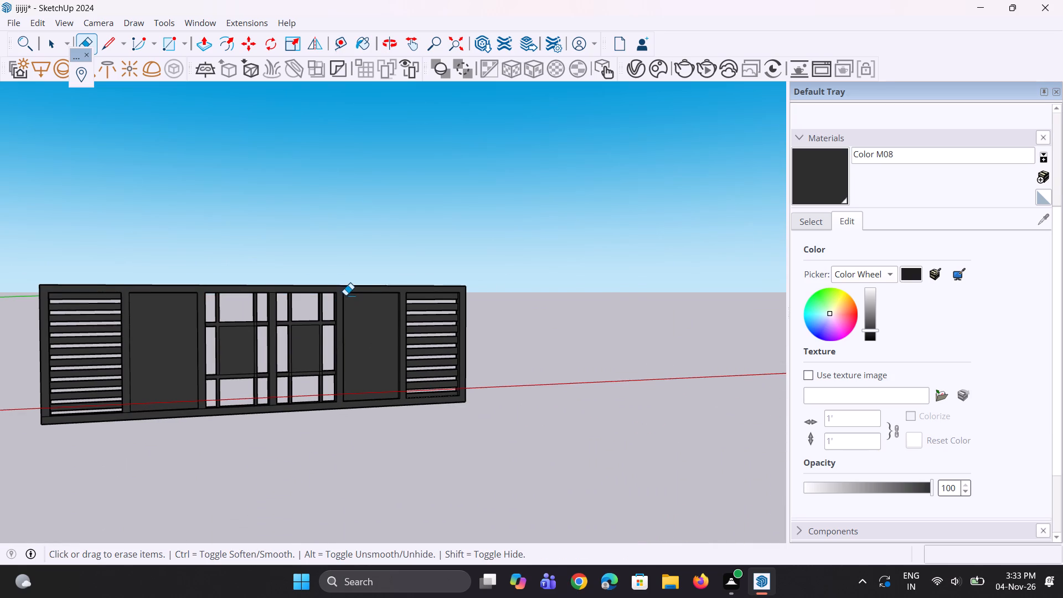
scroll(321, 343, up, 2)
scroll(317, 393, up, 11)
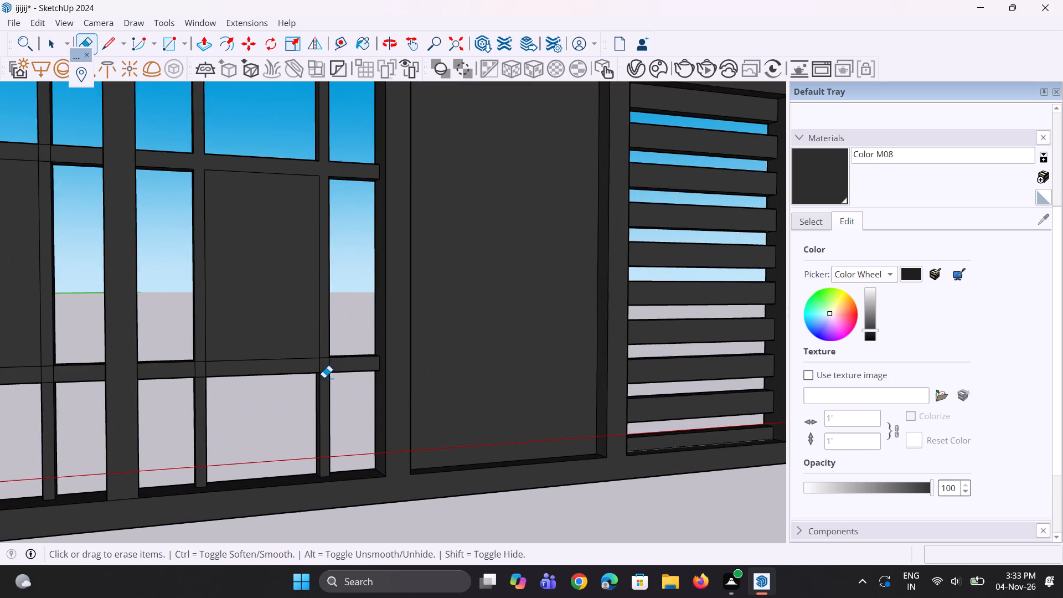
scroll(324, 377, up, 11)
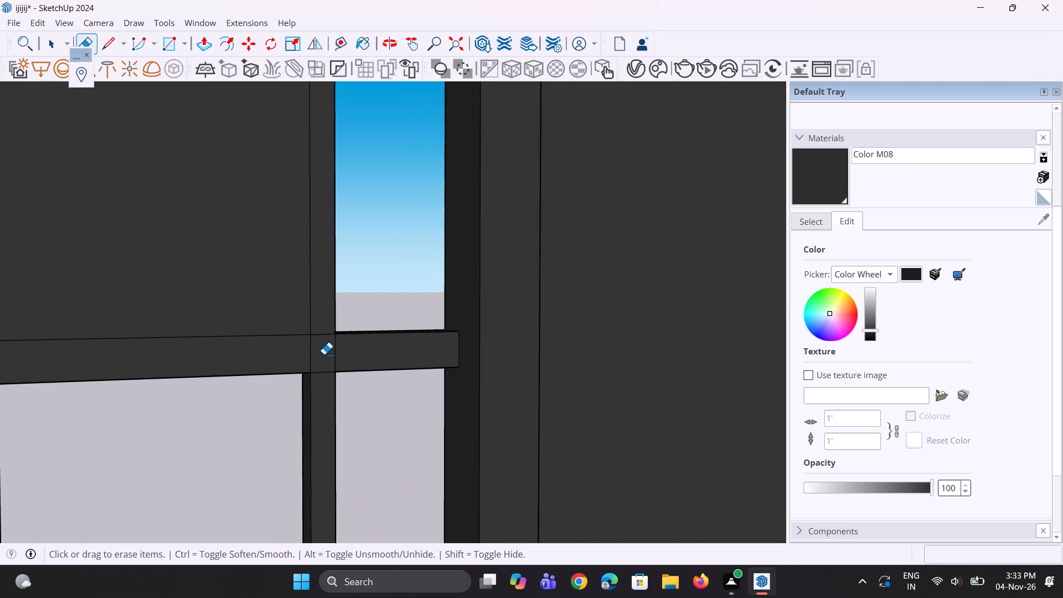
scroll(324, 354, up, 5)
drag(321, 322, 322, 336)
drag(322, 381, 323, 405)
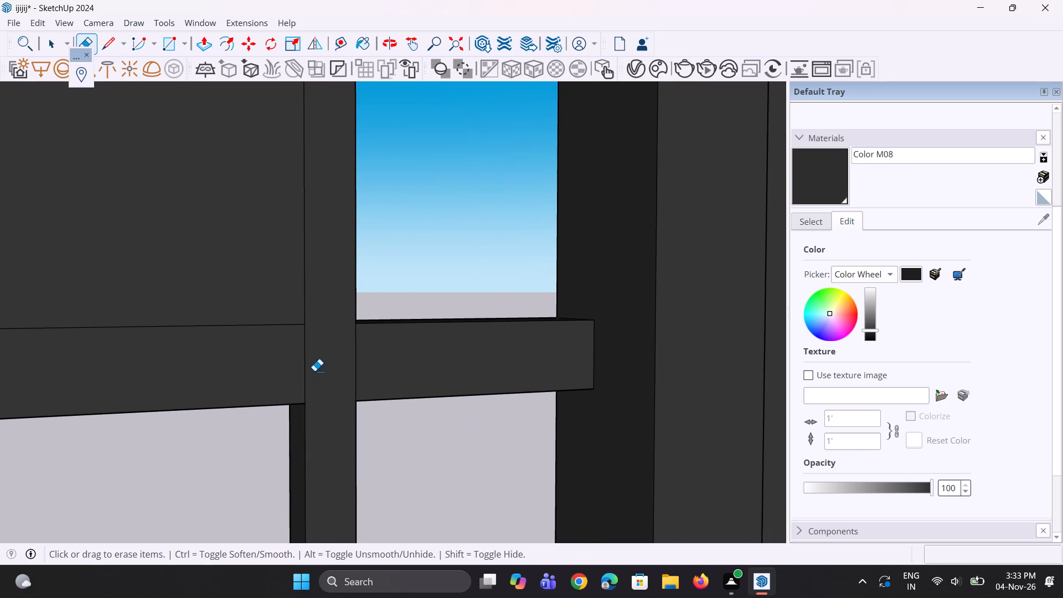
drag(314, 371, 306, 371)
drag(334, 367, 370, 370)
scroll(379, 370, down, 7)
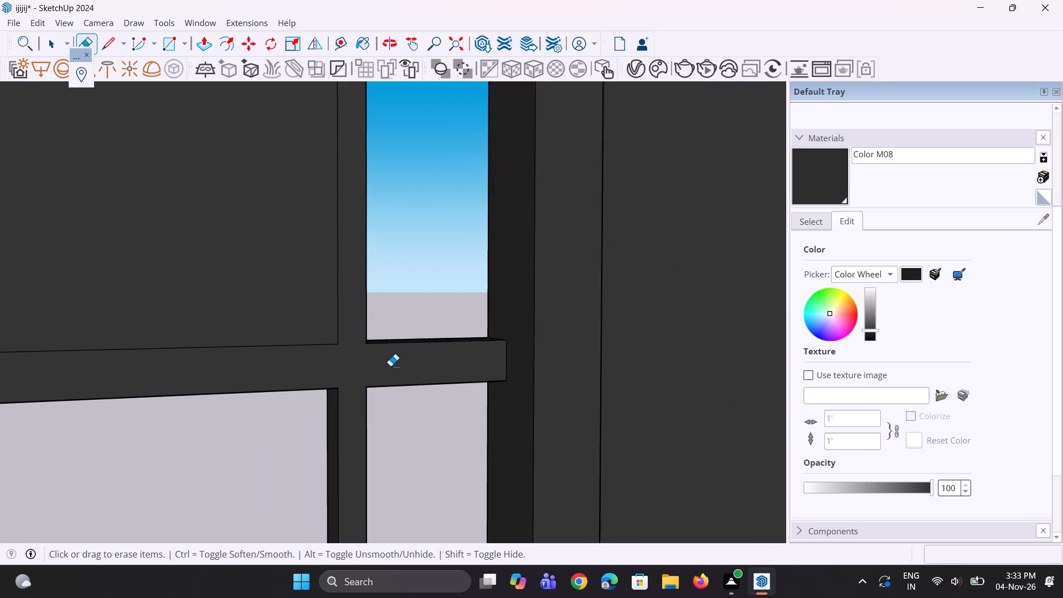
Erase the seam lines where the left bar crosses the lower cross rail in the right barred bay.
scroll(390, 366, down, 7)
scroll(207, 371, up, 8)
drag(208, 371, 208, 370)
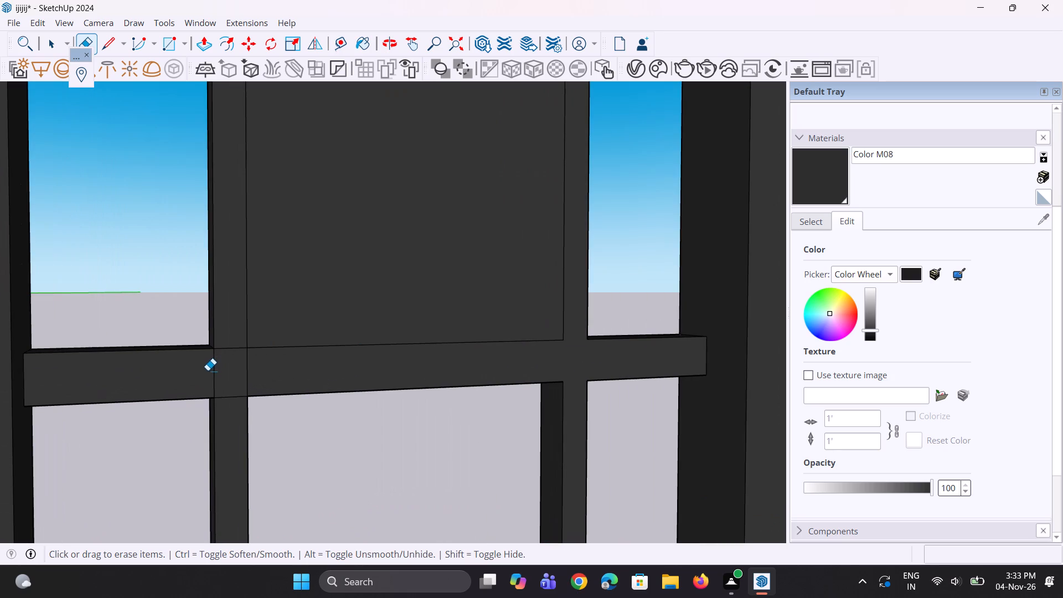
drag(208, 370, 219, 373)
drag(228, 373, 266, 378)
scroll(222, 395, up, 3)
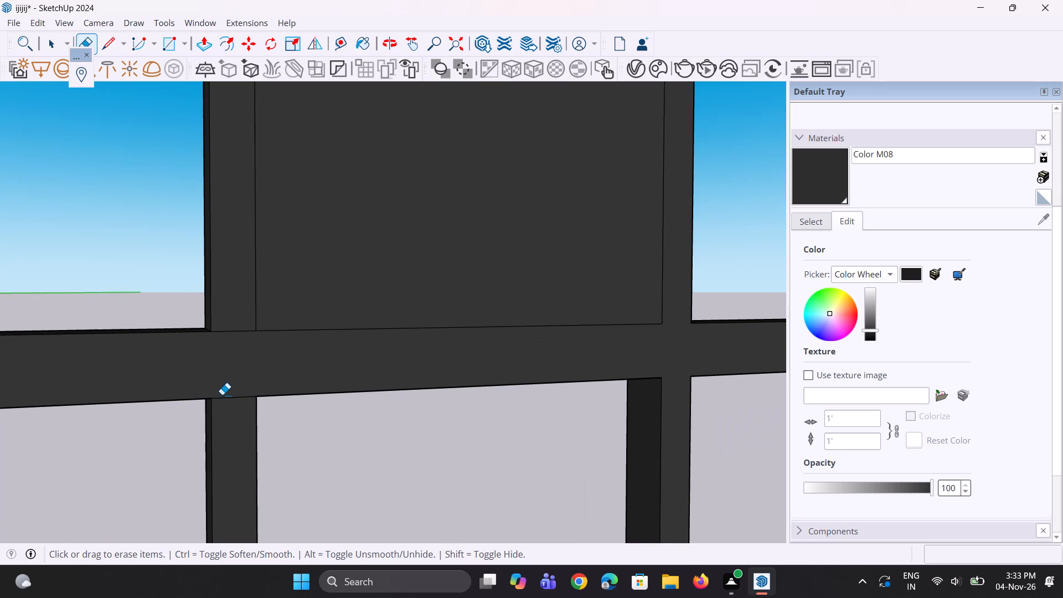
scroll(223, 387, up, 2)
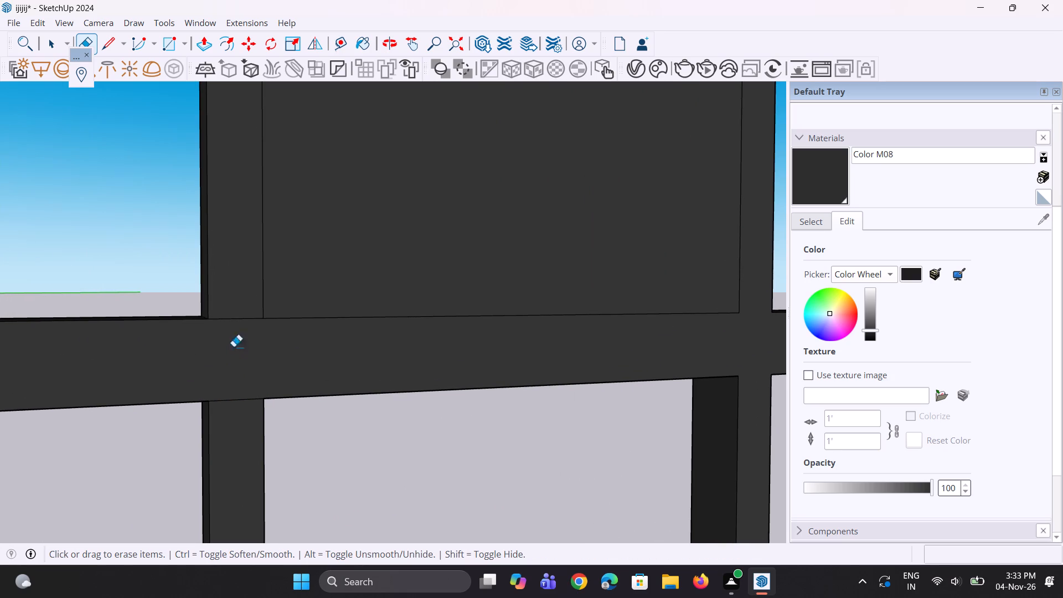
drag(243, 292, 238, 342)
drag(233, 389, 233, 413)
scroll(297, 405, down, 5)
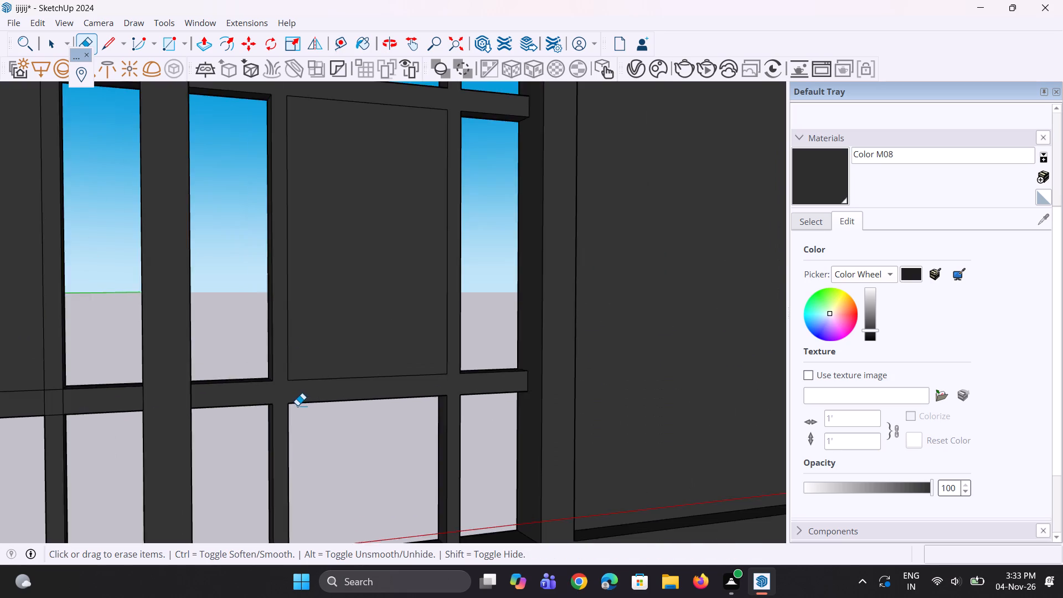
Erase the seam lines where the right bar crosses the upper cross rail in the left barred bay.
scroll(297, 405, down, 5)
scroll(254, 404, up, 1)
scroll(239, 397, down, 4)
scroll(194, 293, up, 3)
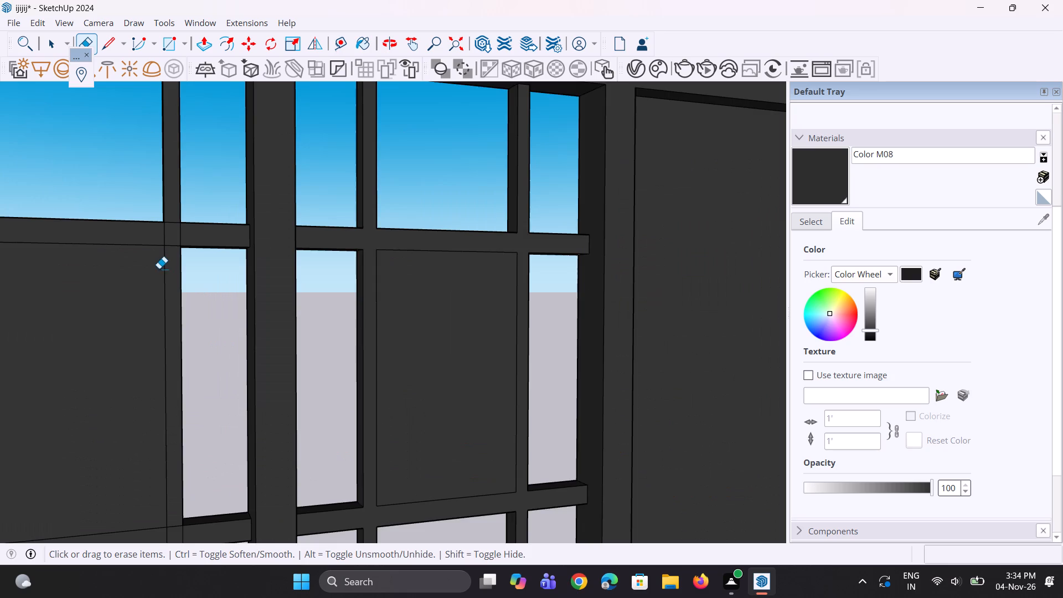
scroll(158, 260, up, 8)
drag(173, 227, 176, 244)
click(165, 223)
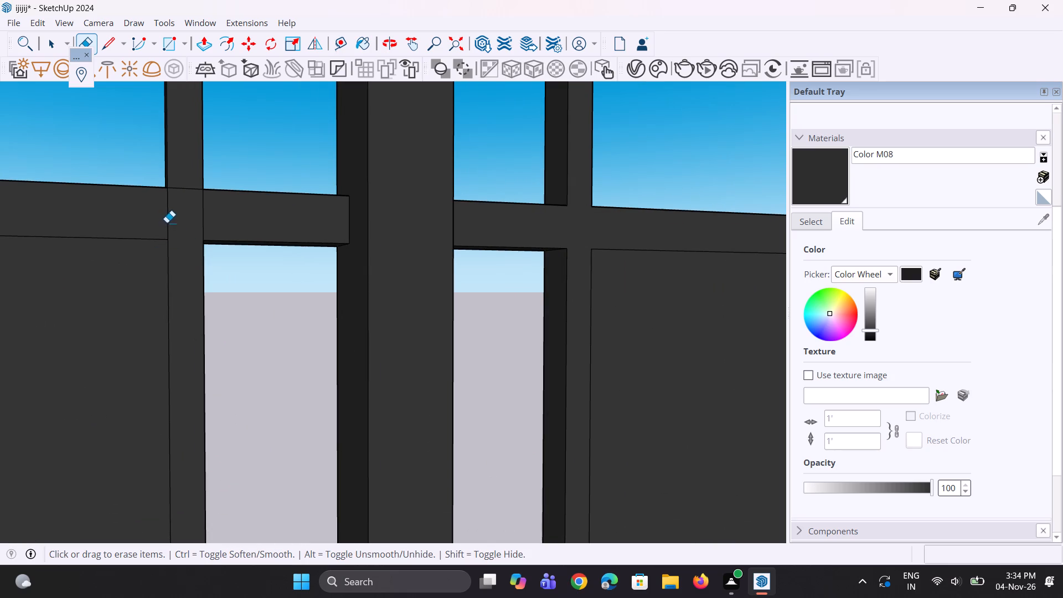
drag(184, 173, 183, 184)
click(189, 200)
click(187, 186)
drag(202, 202, 184, 181)
drag(204, 220, 225, 210)
scroll(311, 299, down, 2)
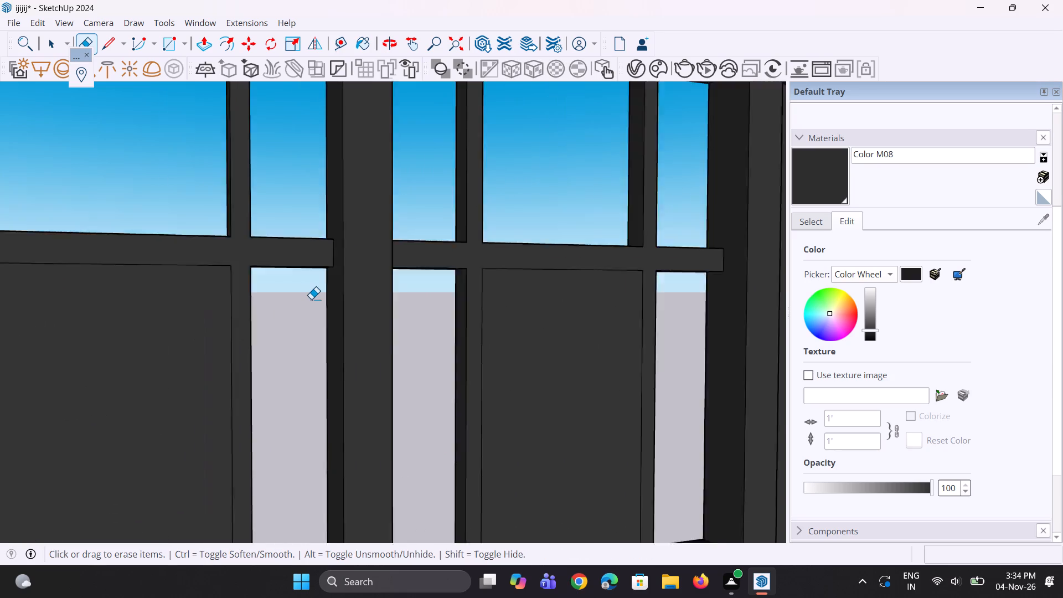
Erase the seam lines where the right bar crosses the lower cross rail in the left barred bay.
scroll(311, 299, down, 8)
scroll(277, 291, up, 7)
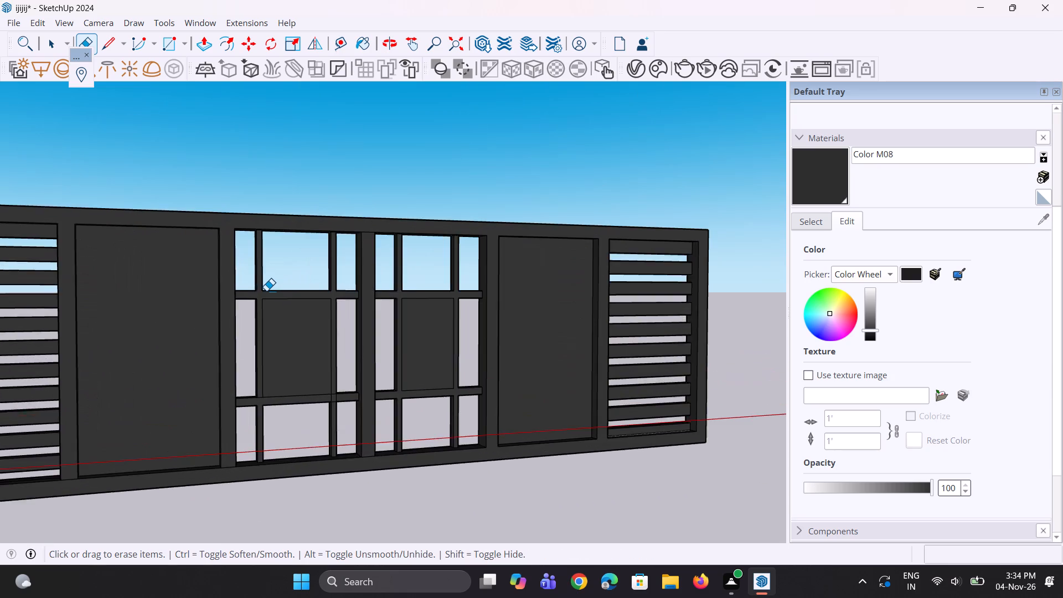
scroll(266, 291, up, 9)
scroll(243, 290, down, 8)
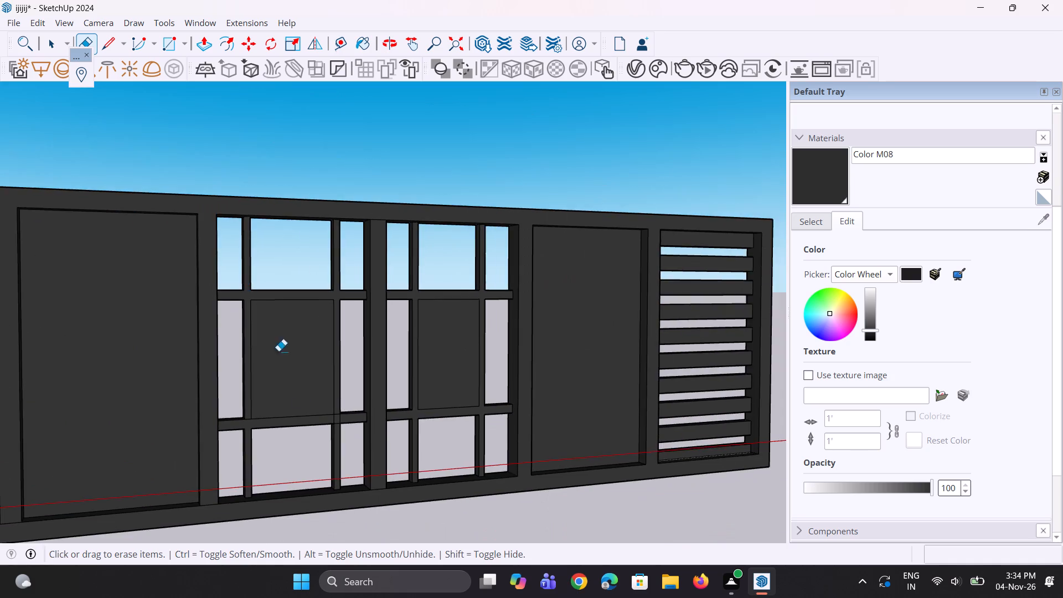
scroll(279, 409, up, 3)
scroll(231, 440, up, 3)
scroll(473, 405, up, 4)
scroll(393, 412, up, 7)
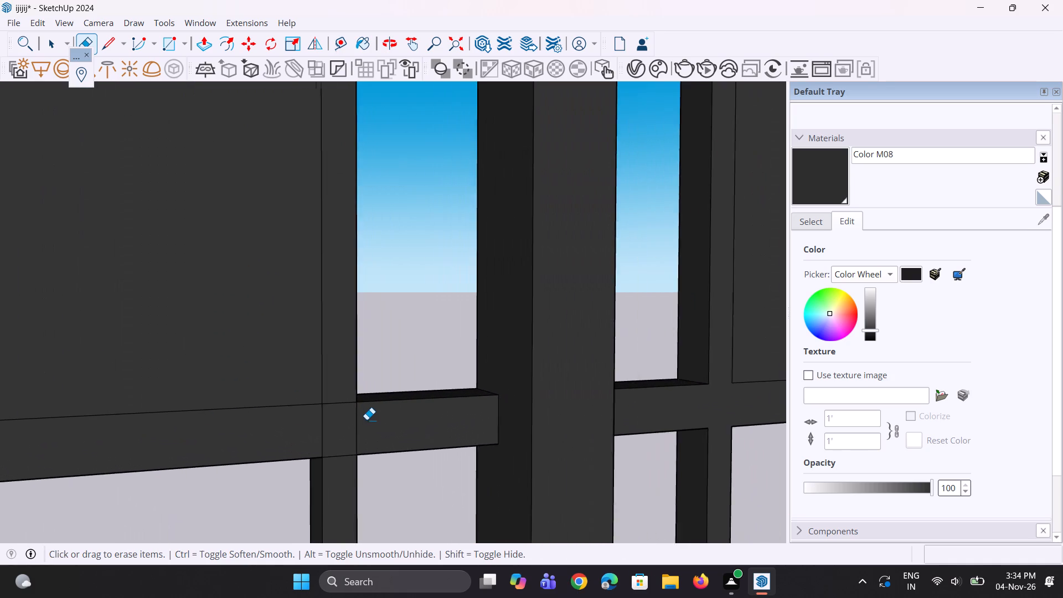
scroll(367, 420, up, 2)
drag(367, 420, 346, 424)
drag(324, 429, 303, 437)
drag(328, 388, 338, 427)
drag(328, 461, 326, 475)
scroll(283, 437, down, 15)
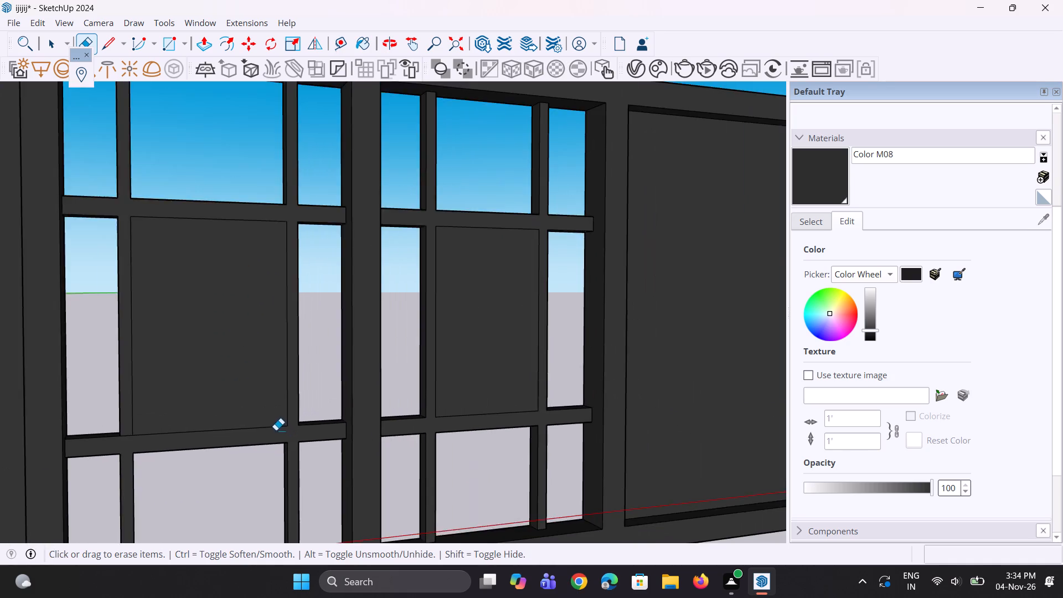
Examine the gate's barred bays and the bars' joints with the top rail for leftover seam lines.
scroll(276, 430, down, 5)
middle_drag(404, 402, 278, 434)
scroll(267, 419, down, 5)
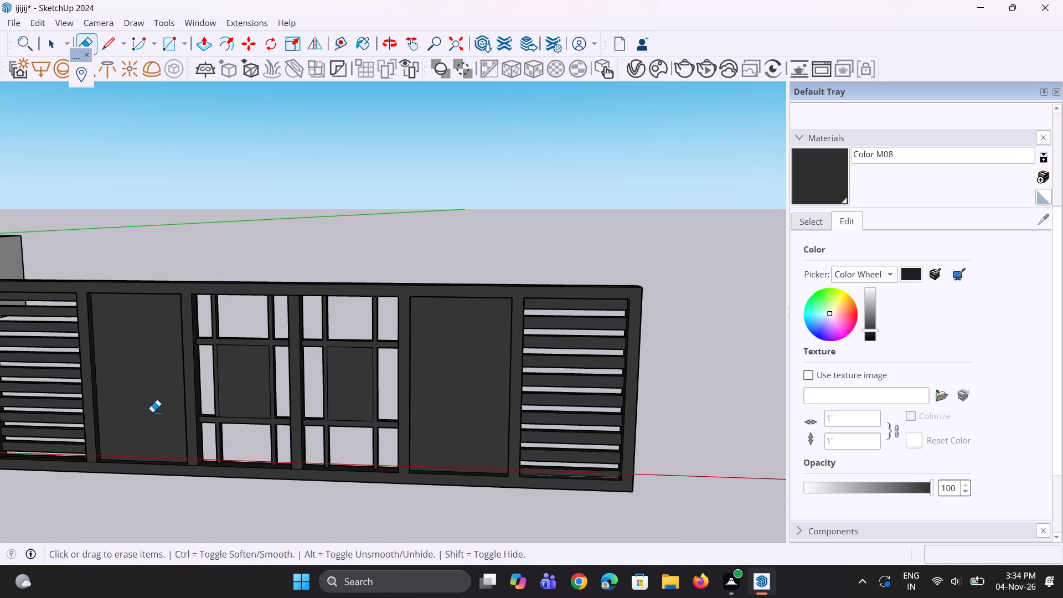
scroll(456, 382, down, 5)
scroll(372, 374, up, 4)
scroll(234, 355, up, 7)
middle_drag(234, 354, 258, 429)
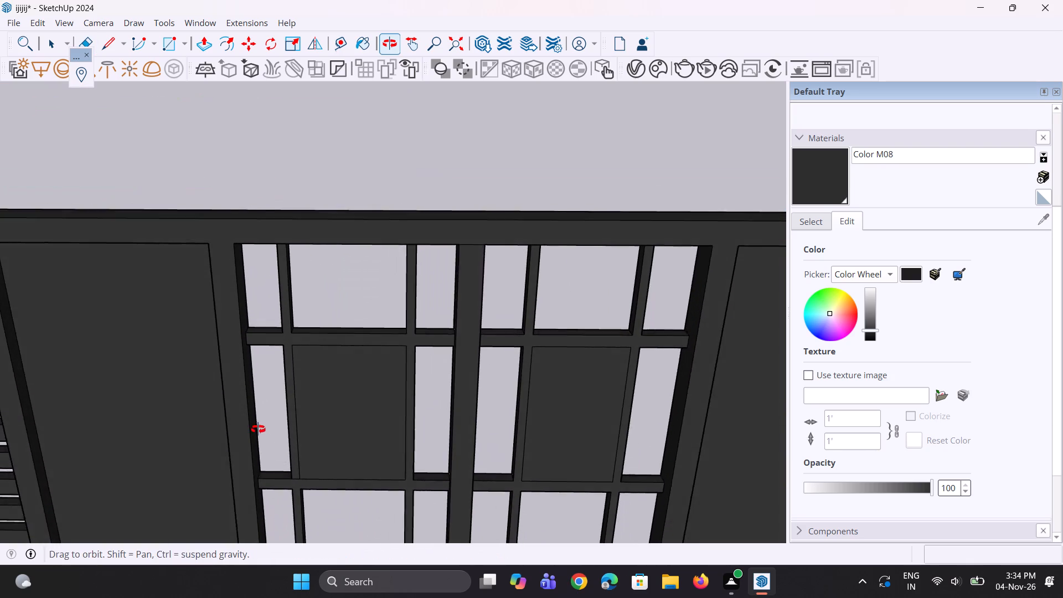
middle_drag(258, 429, 287, 320)
scroll(283, 301, down, 4)
scroll(303, 266, up, 5)
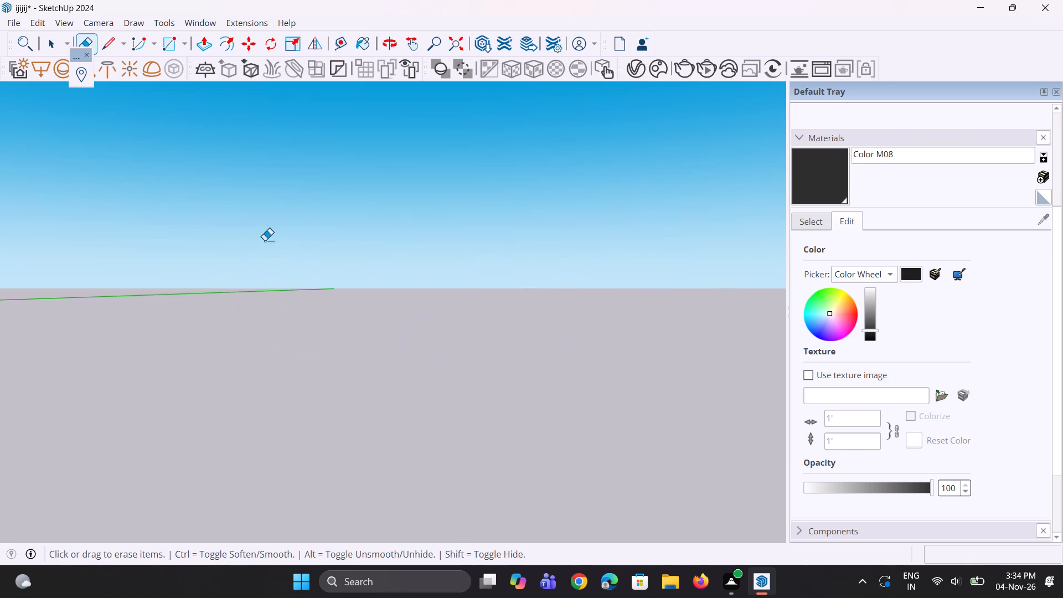
scroll(266, 235, down, 4)
scroll(260, 218, up, 14)
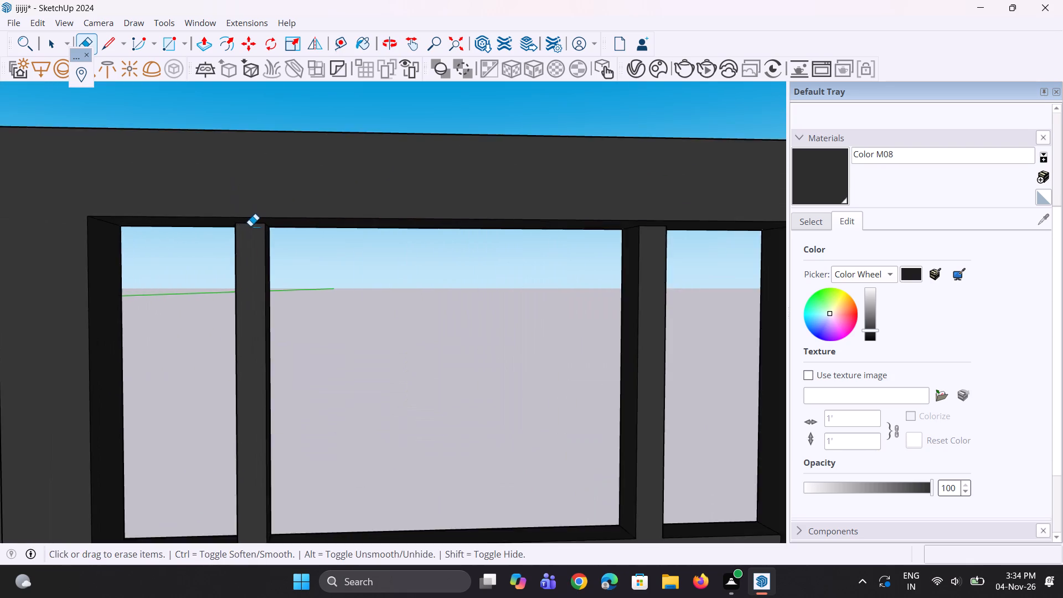
scroll(250, 226, up, 3)
middle_drag(256, 226, 245, 263)
scroll(247, 260, down, 8)
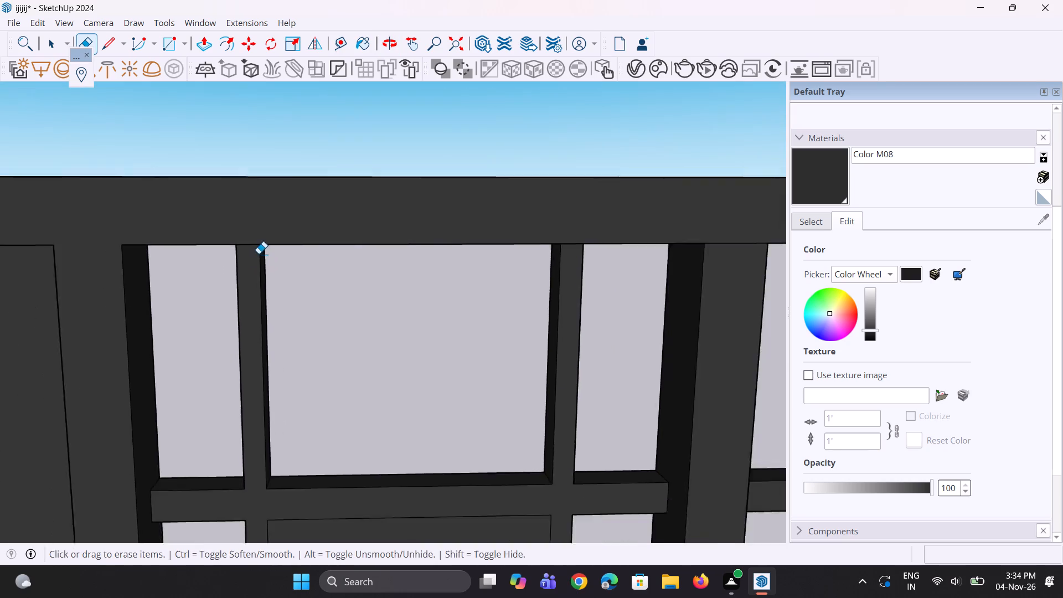
Select the entire entrance gate and make it a group.
scroll(259, 254, down, 8)
text(vv)
scroll(275, 245, down, 4)
key(v)
key(v)
scroll(322, 241, down, 5)
key(space)
scroll(322, 241, down, 4)
key(space)
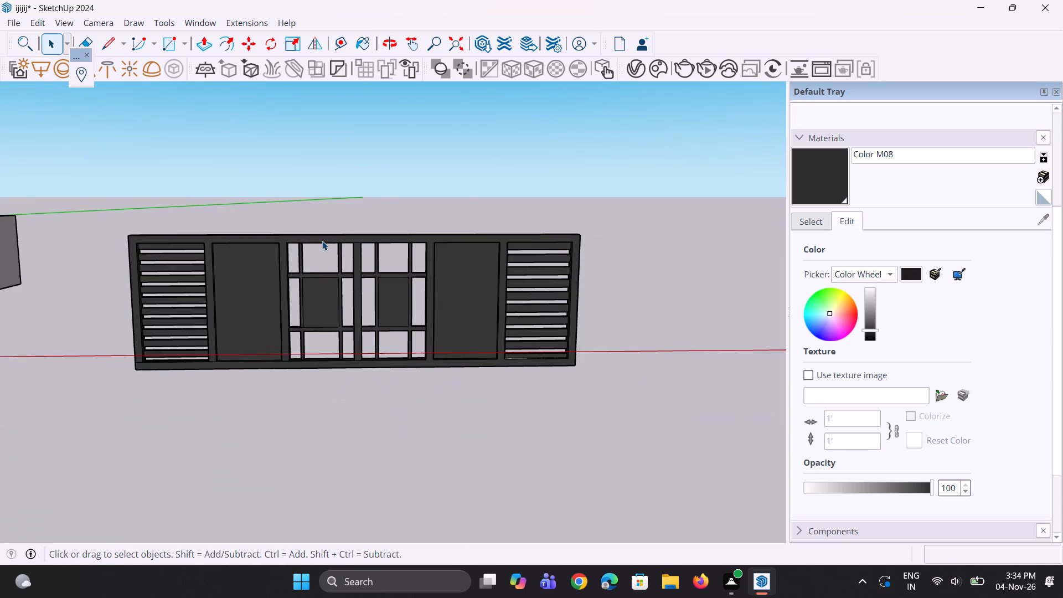
scroll(322, 241, down, 5)
key(space)
drag(154, 202, 636, 411)
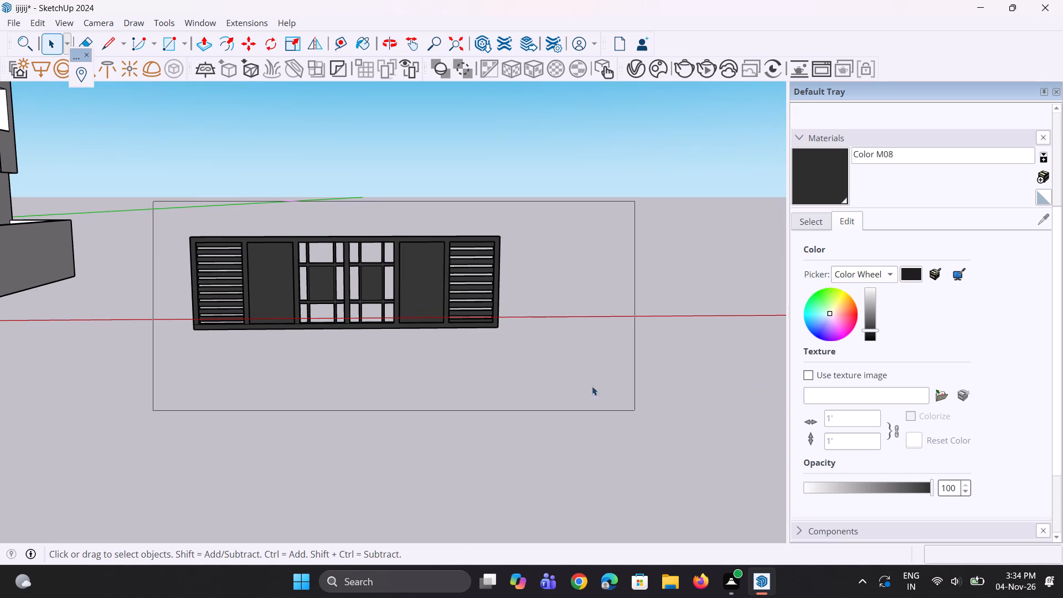
right_click(436, 290)
click(501, 417)
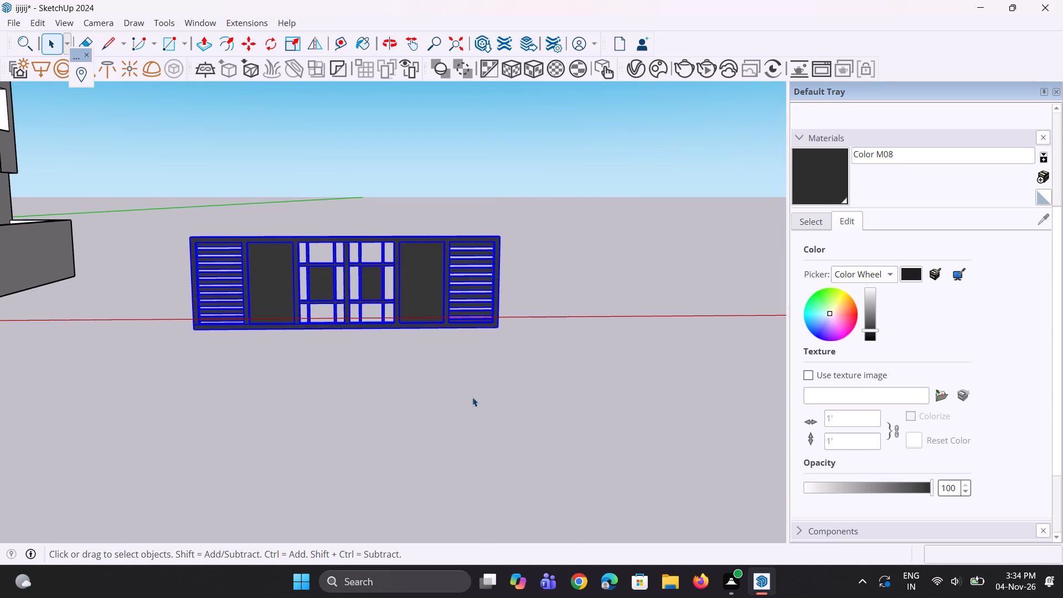
click(470, 395)
Move the gate group about 63' 11" along the red axis into the opening of the front boundary wall.
scroll(492, 394, down, 15)
scroll(514, 364, up, 4)
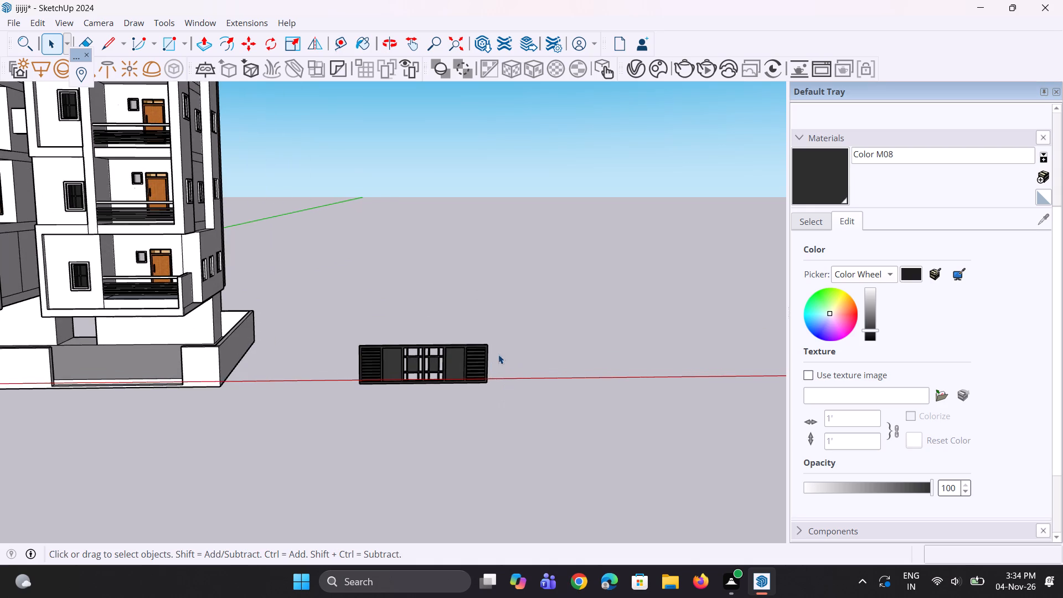
scroll(487, 372, up, 6)
key(m)
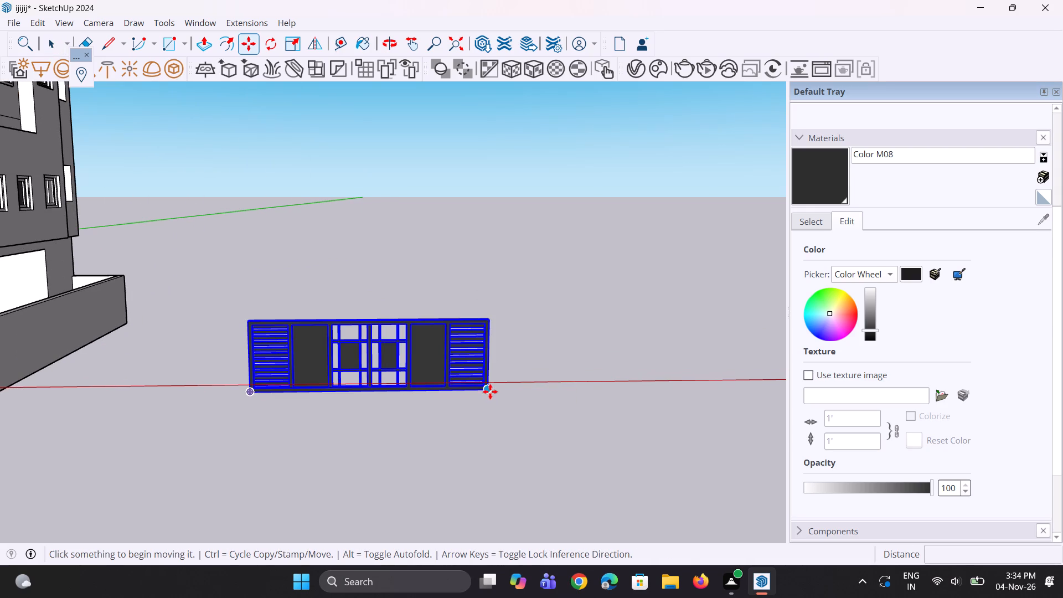
click(490, 391)
scroll(491, 390, down, 13)
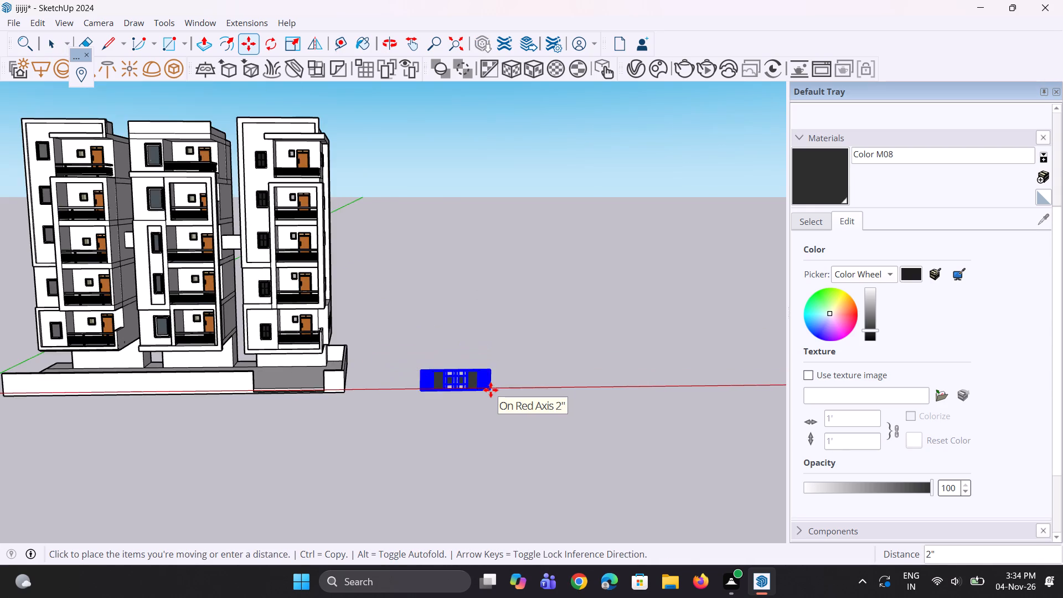
scroll(288, 399, up, 1)
middle_drag(302, 391, 317, 444)
scroll(322, 429, up, 5)
scroll(329, 372, up, 3)
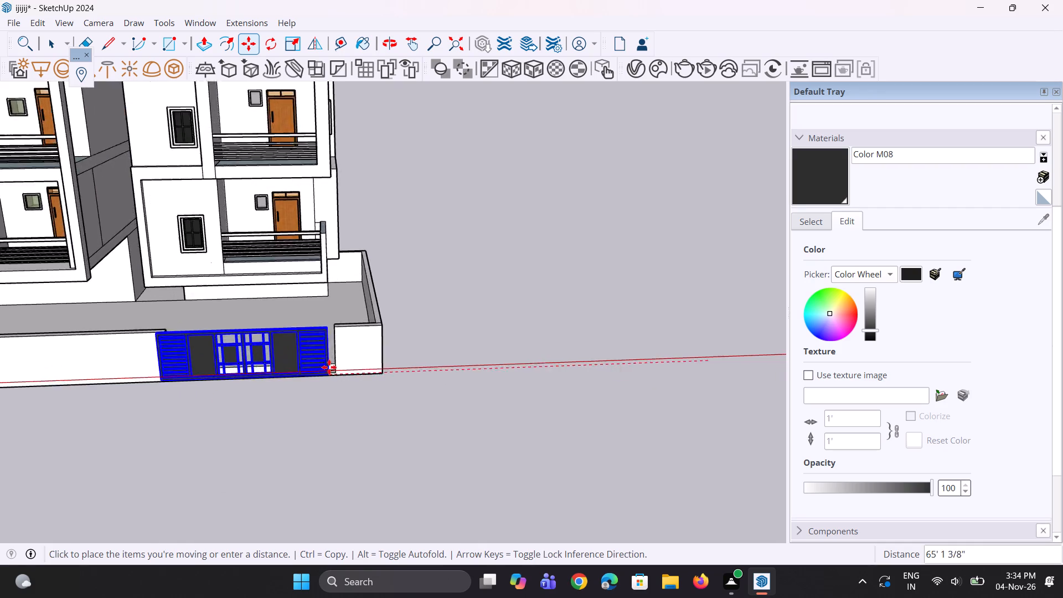
scroll(329, 367, up, 13)
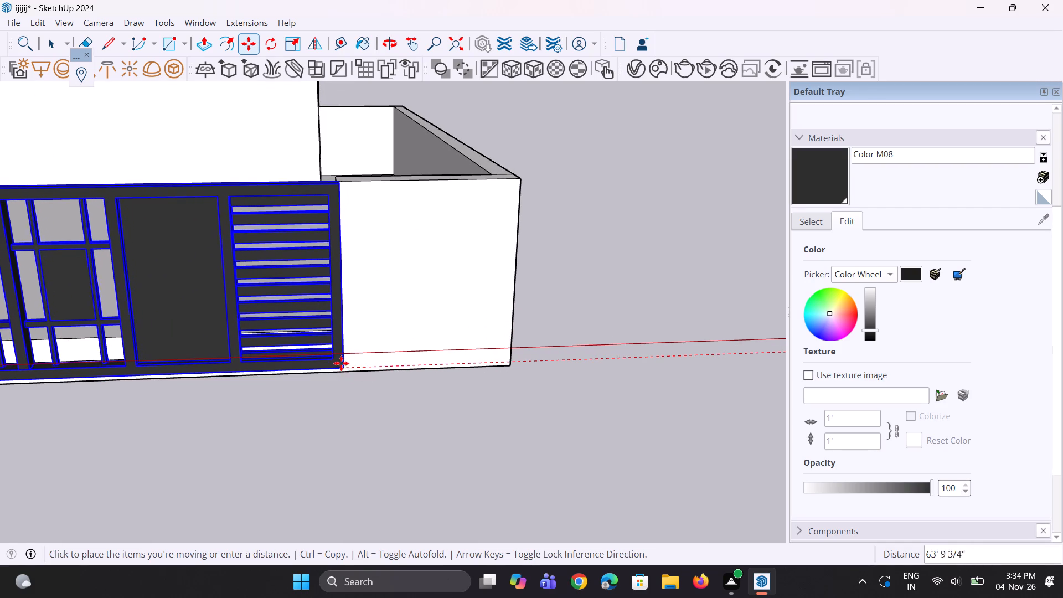
click(342, 357)
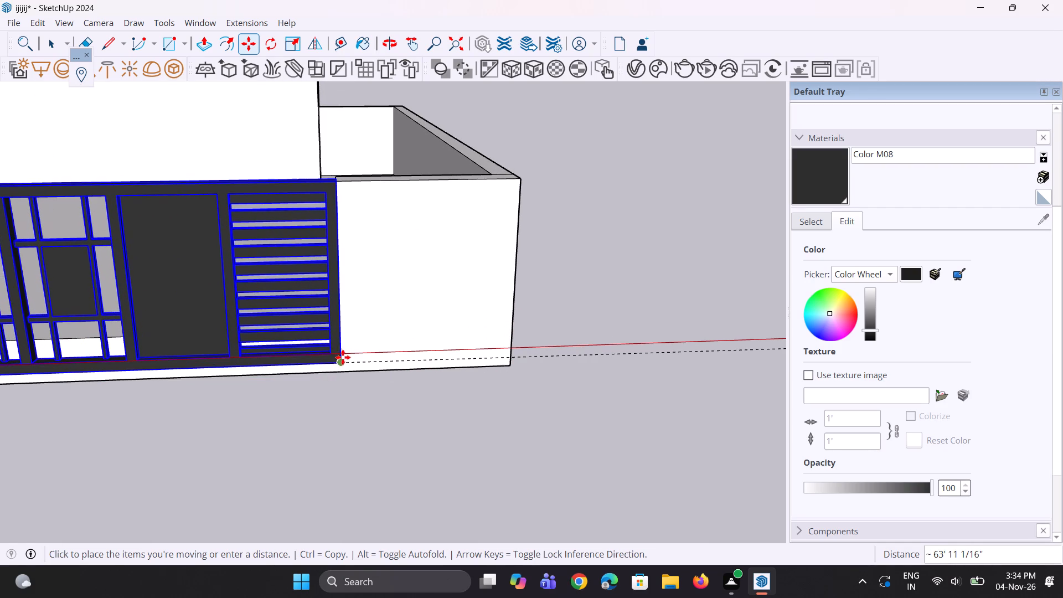
Examine how the placed gate fits in the boundary wall opening from several angles.
middle_drag(368, 389, 218, 498)
scroll(265, 326, up, 6)
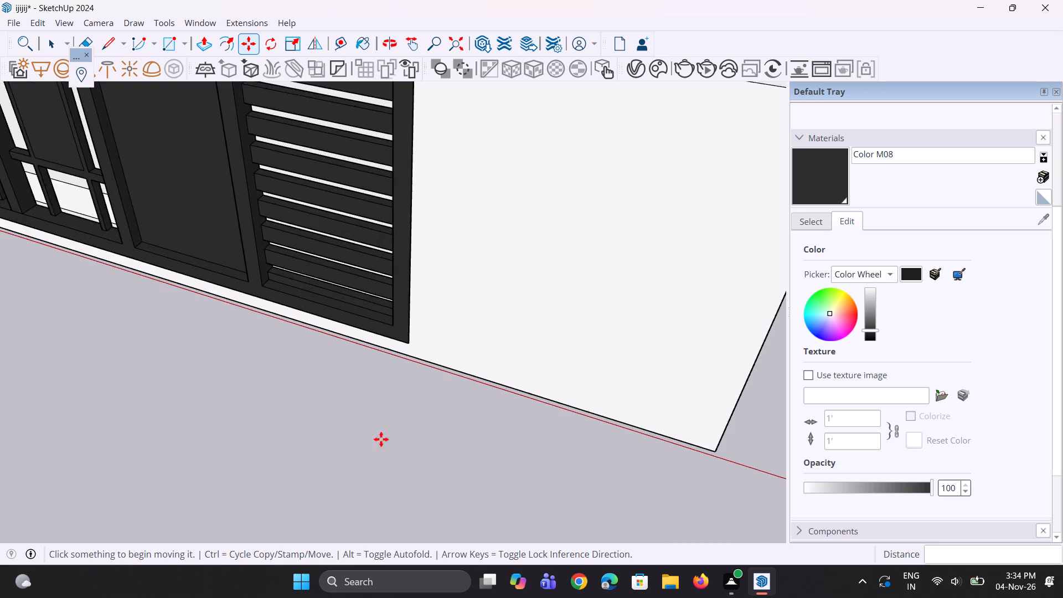
scroll(403, 457, down, 11)
middle_drag(362, 449, 389, 366)
click(317, 456)
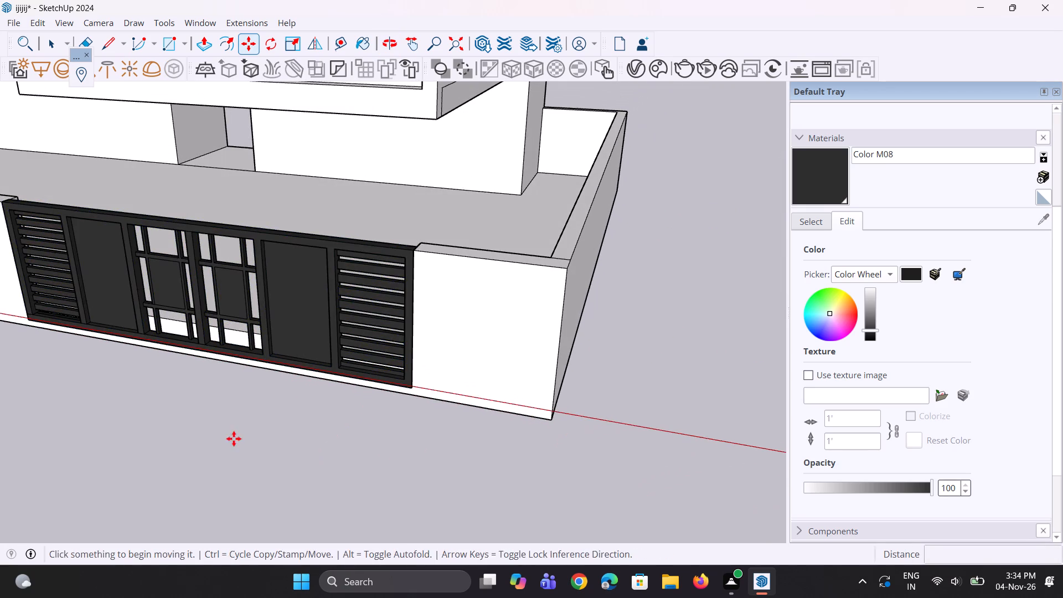
middle_drag(234, 438, 371, 346)
scroll(362, 371, down, 10)
middle_drag(383, 368, 337, 391)
scroll(367, 448, up, 3)
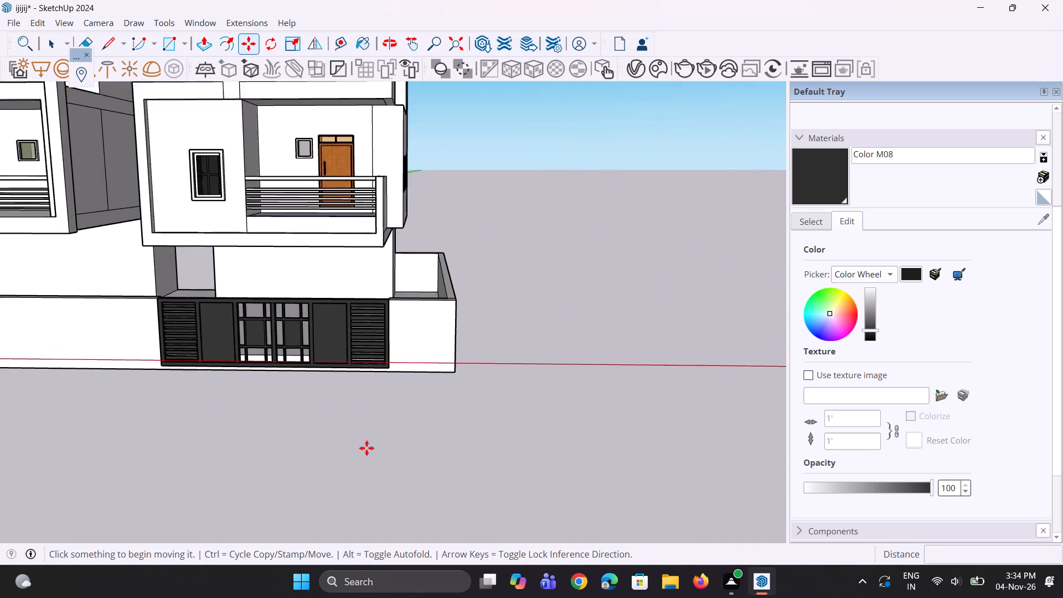
key(space)
key(space)
key(space)
scroll(299, 475, up, 1)
middle_drag(299, 475, 317, 450)
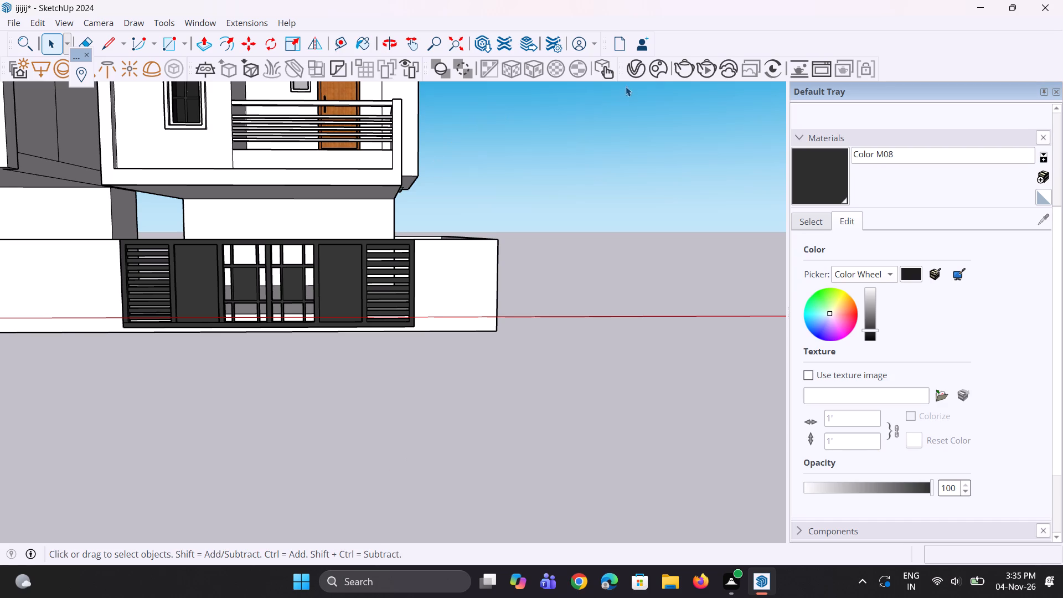
Create a new Generic material in the V-Ray Asset Editor and expand its settings.
click(629, 73)
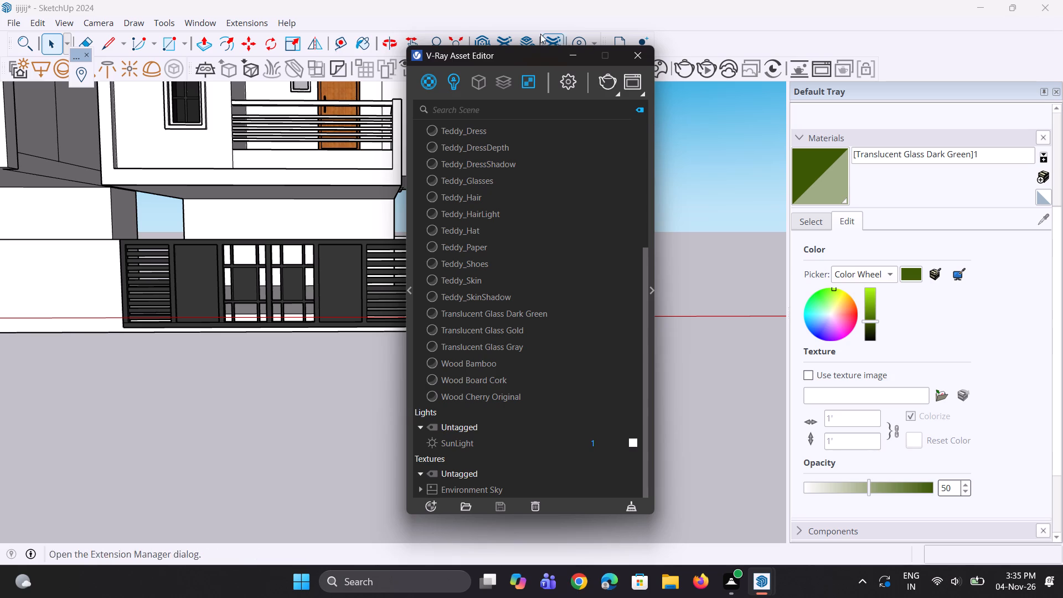
right_click(430, 80)
click(439, 103)
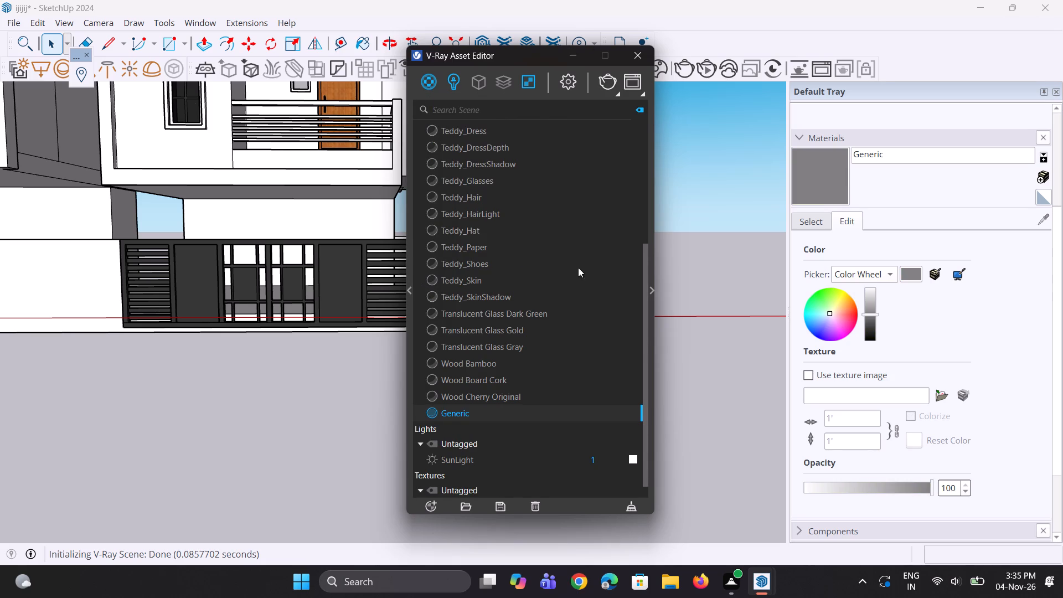
scroll(670, 309, up, 1)
click(652, 289)
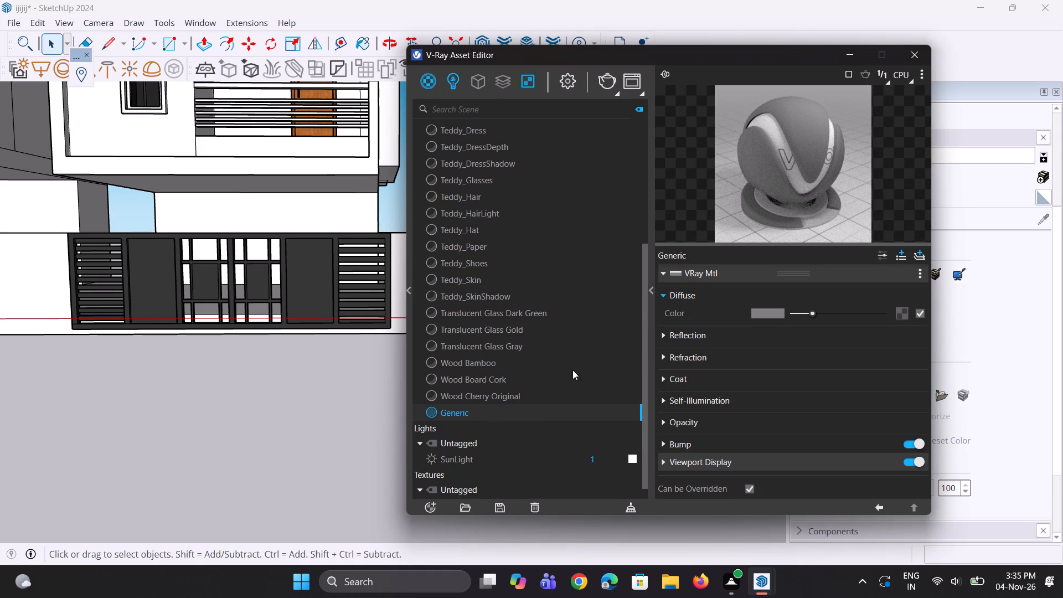
Raise the Generic material's reflection color to grey and set its reflection glossiness to 0.95.
click(762, 316)
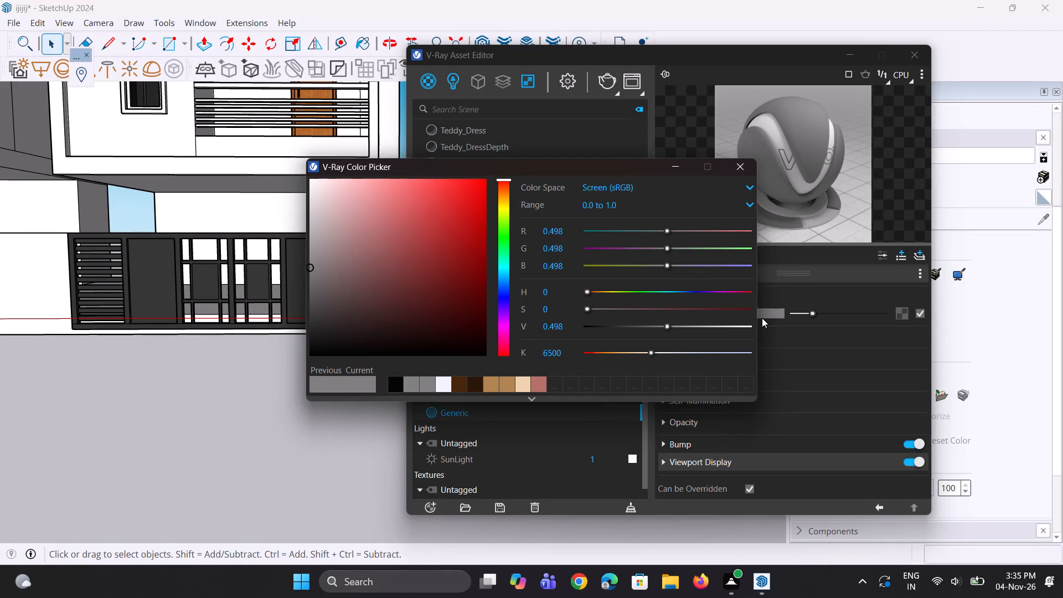
click(668, 161)
click(755, 342)
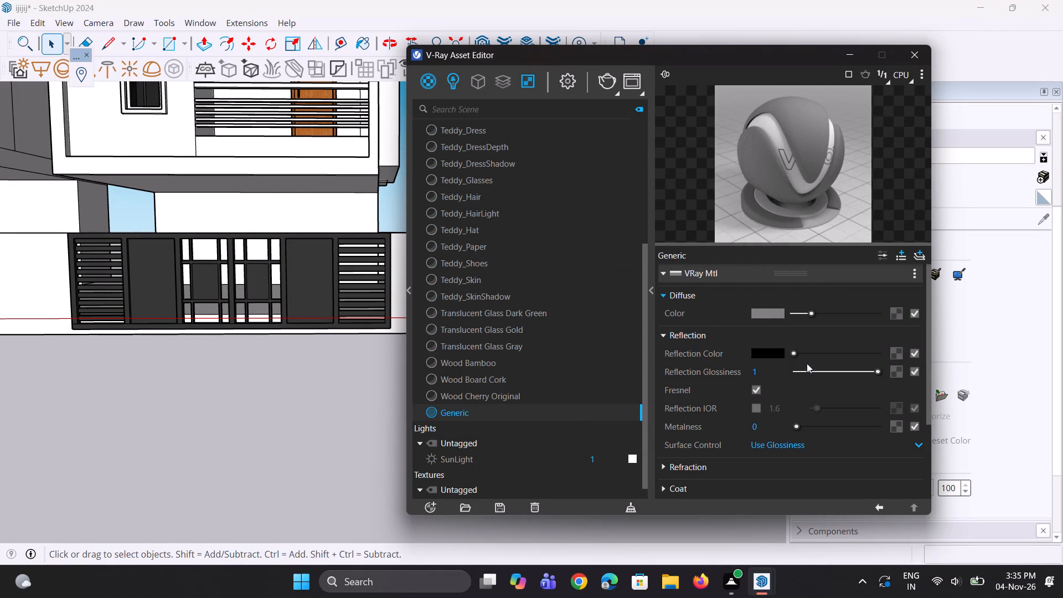
click(807, 354)
drag(758, 375, 704, 375)
text(0.95)
key(Return)
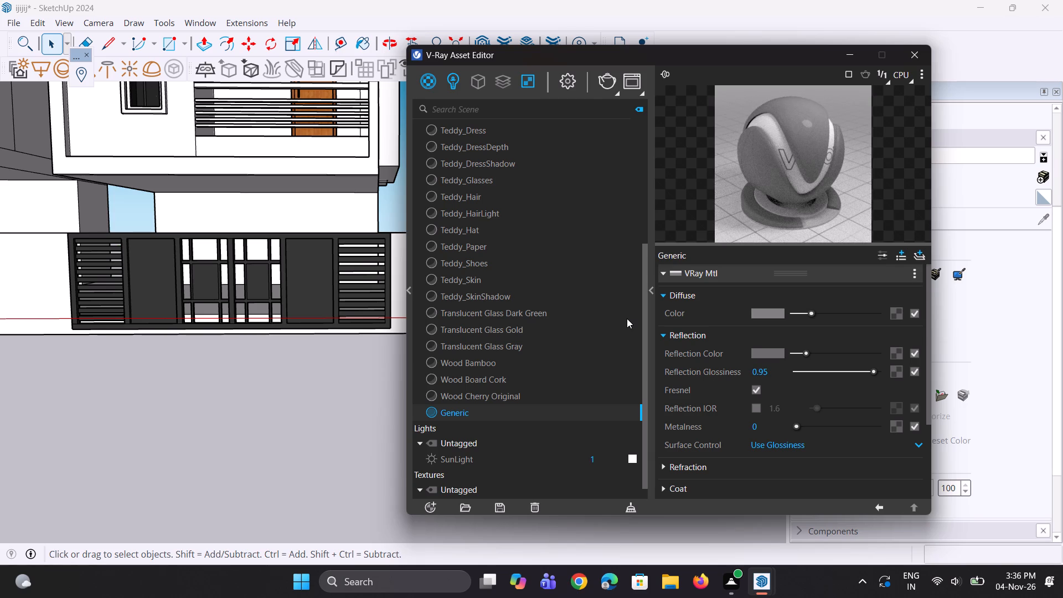
Lighten the Generic material's grey diffuse color slightly and put the Asset Editor away.
drag(812, 310, 816, 310)
drag(816, 310, 820, 311)
double_click(782, 197)
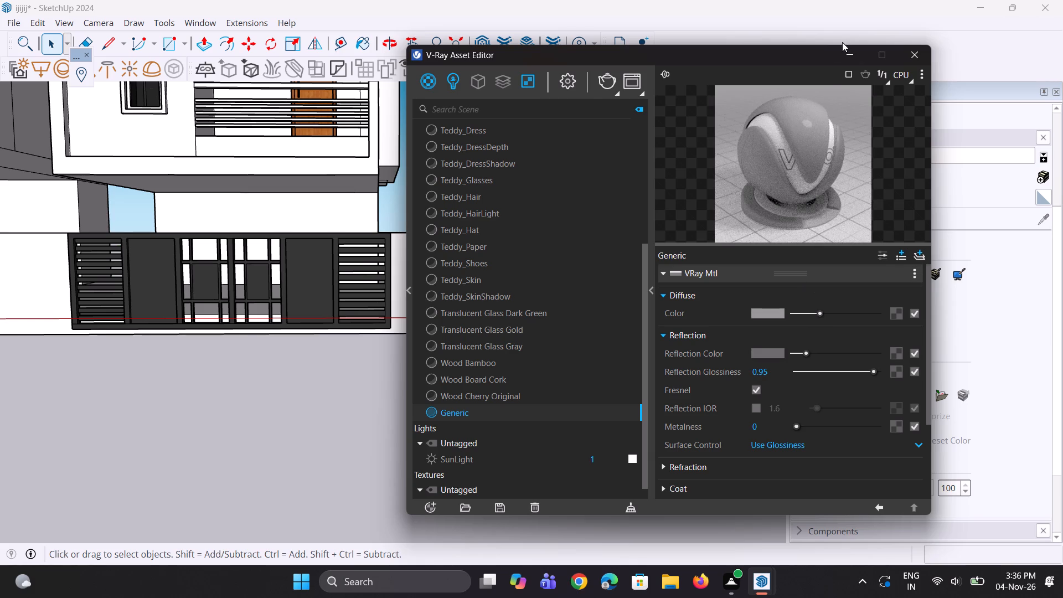
click(844, 54)
Paint the window wall and inner balcony side wall on the lowest floor of the gate-side tower with Generic.
drag(841, 179, 833, 193)
right_drag(638, 398, 628, 399)
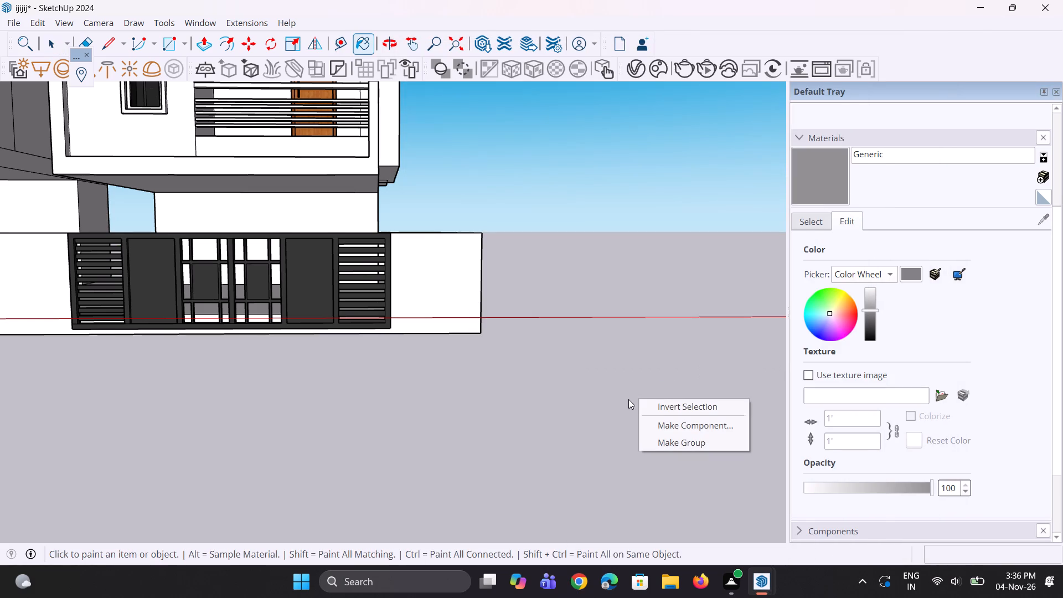
click(612, 400)
scroll(595, 396, down, 10)
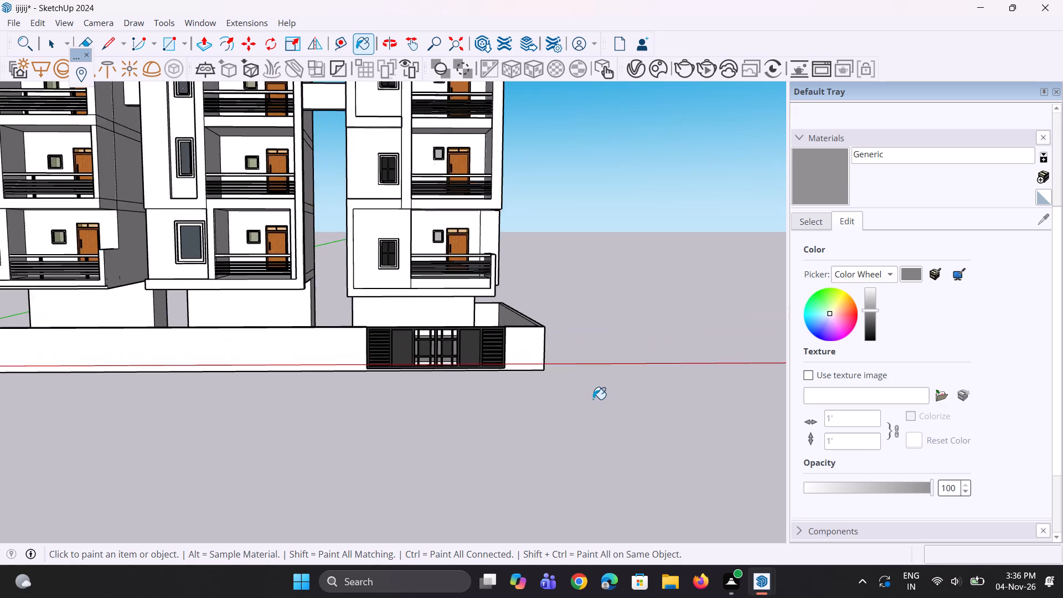
scroll(593, 399, down, 3)
scroll(460, 266, up, 7)
click(421, 265)
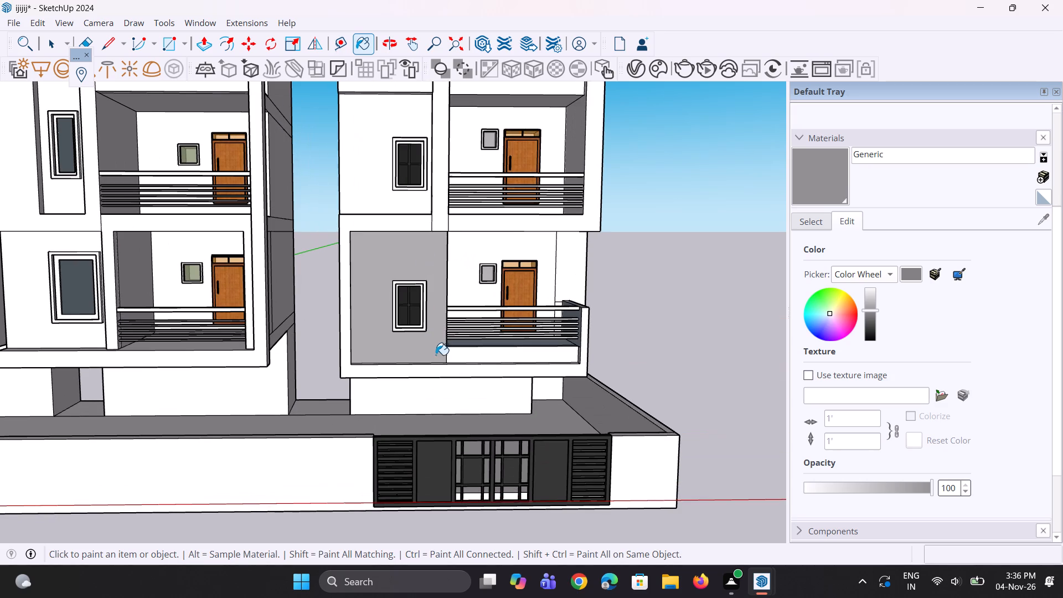
scroll(436, 355, down, 6)
middle_drag(463, 334, 274, 346)
scroll(367, 316, up, 3)
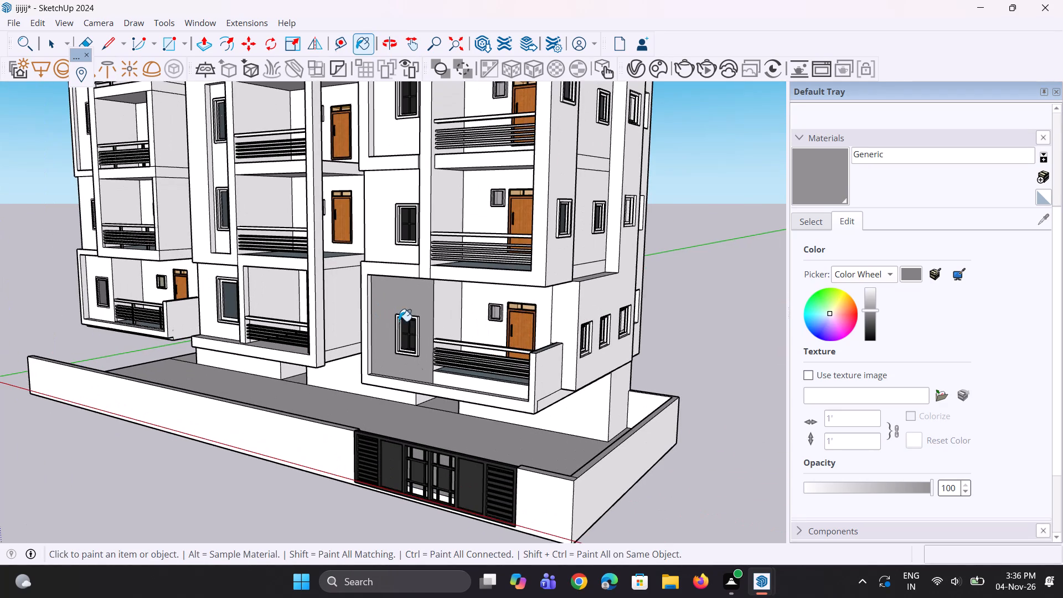
click(442, 321)
Paint the window wall and inner balcony side wall on the lowest floor of the tower farthest from the gate with Generic.
scroll(468, 328, down, 13)
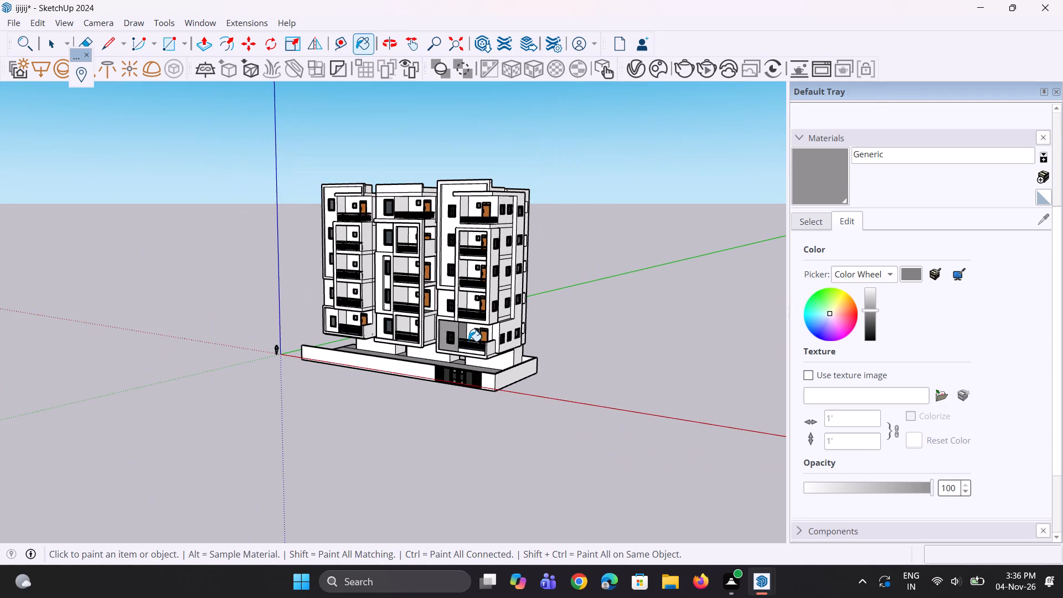
scroll(369, 306, up, 8)
scroll(307, 329, up, 3)
click(301, 324)
scroll(316, 332, up, 3)
click(316, 332)
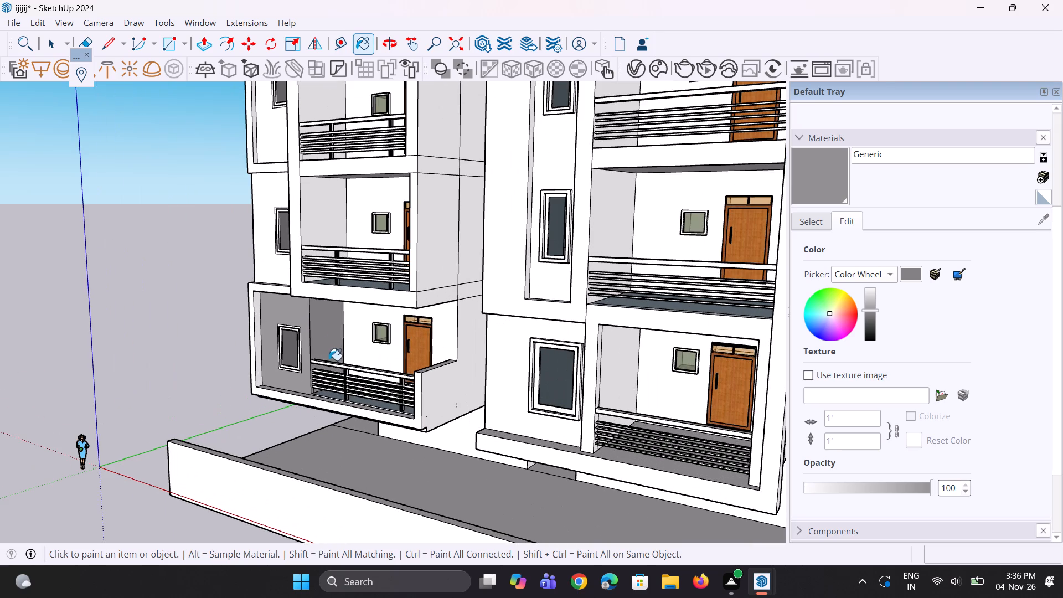
Paint the window wall on the middle tower's lowest floor with Generic.
scroll(330, 377, down, 3)
middle_drag(435, 388, 514, 391)
scroll(514, 393, up, 1)
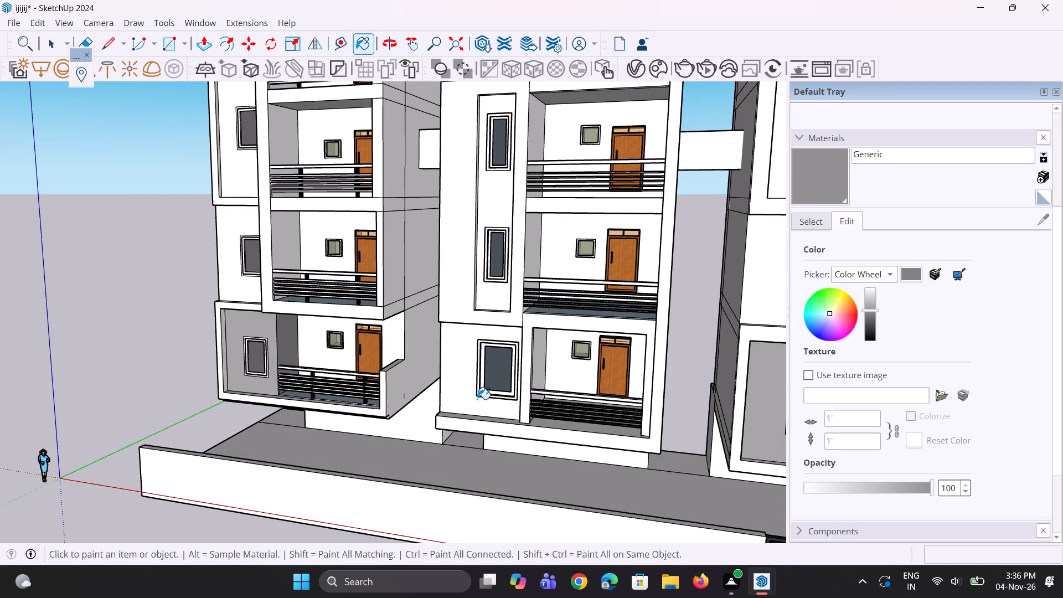
click(477, 399)
middle_drag(466, 394, 569, 362)
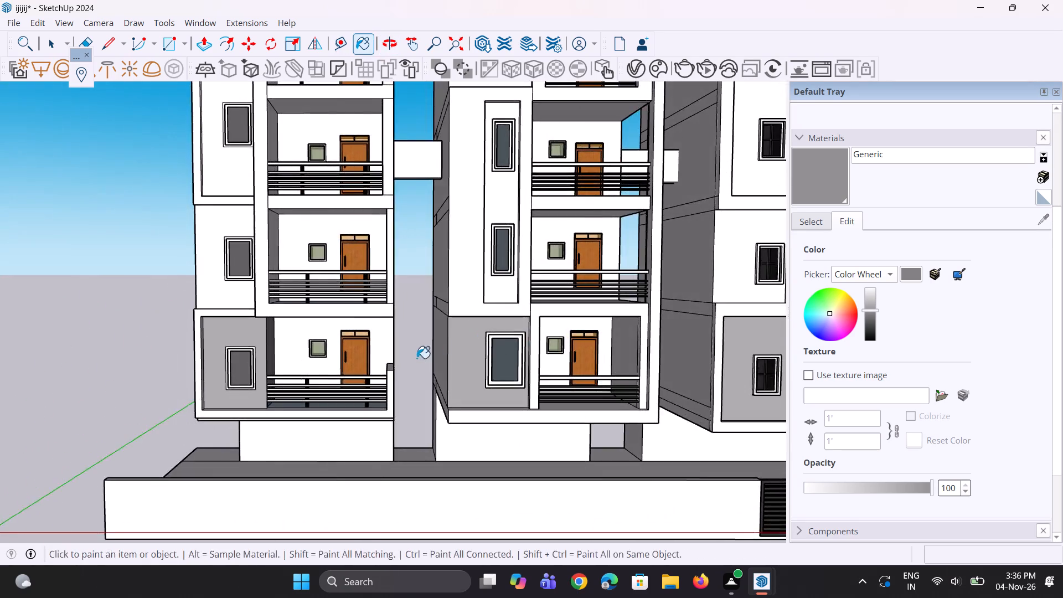
Apply Generic again to the inner balcony side wall on the far tower's lowest floor.
scroll(417, 358, down, 4)
middle_drag(357, 359, 219, 364)
scroll(393, 375, up, 7)
click(312, 340)
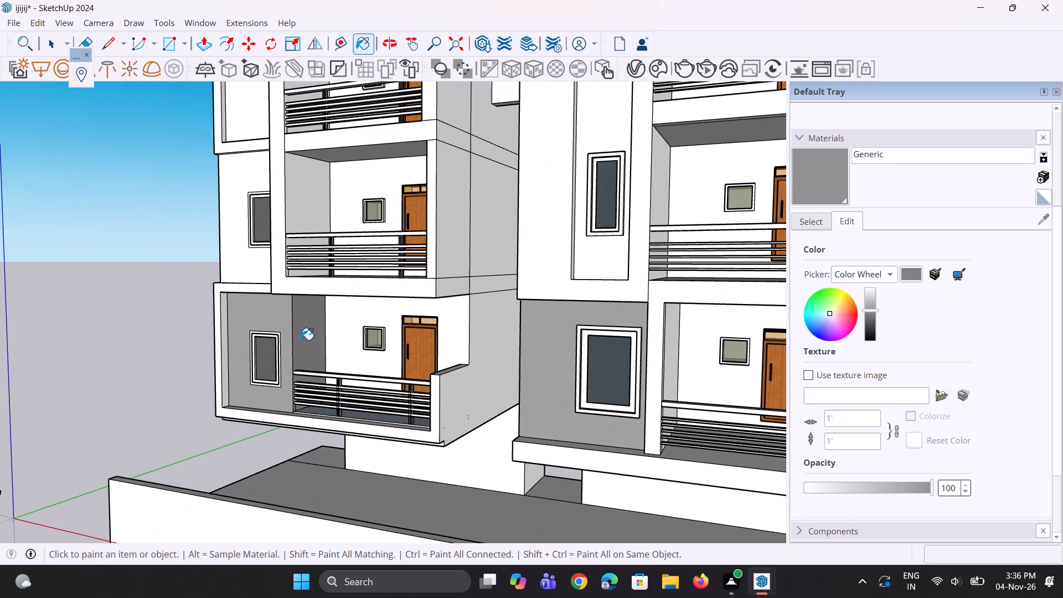
Paint the window wall on the middle tower's second-from-top floor with Generic.
scroll(264, 363, down, 10)
middle_drag(471, 368, 751, 329)
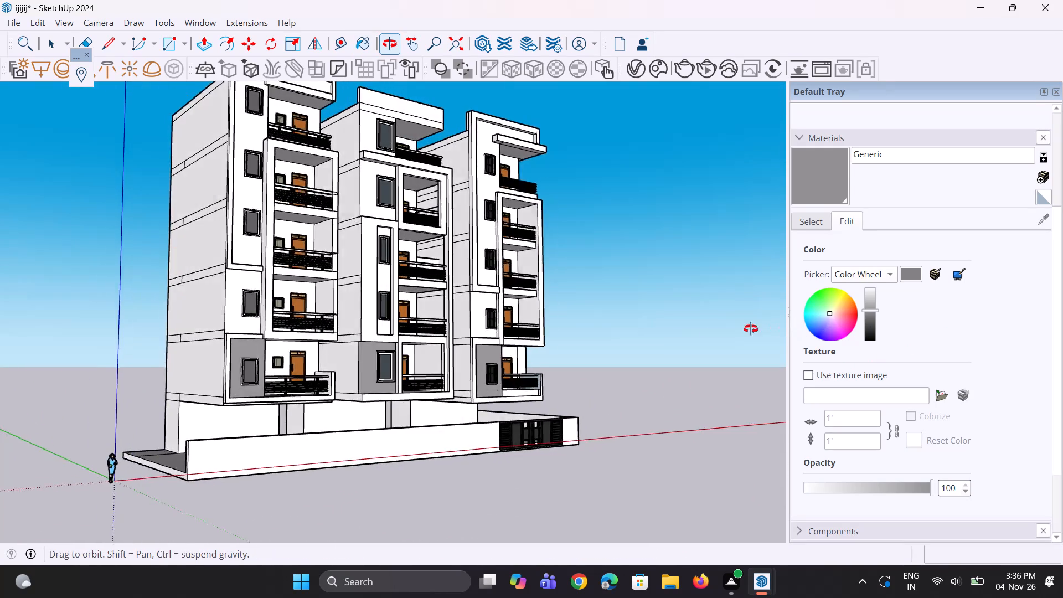
middle_drag(751, 329, 676, 359)
scroll(601, 387, down, 4)
scroll(552, 226, up, 2)
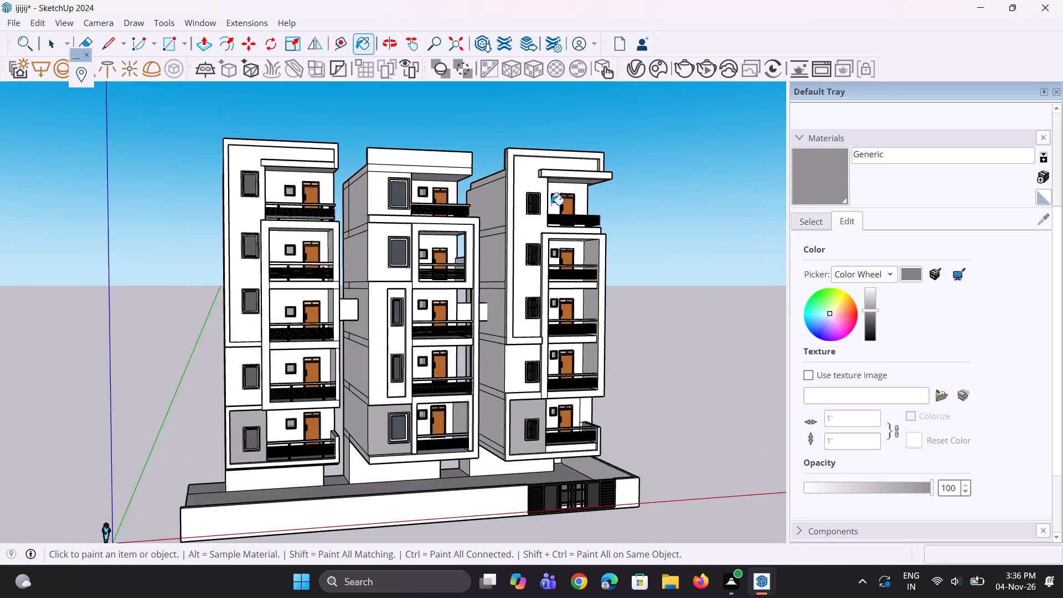
scroll(551, 205, up, 8)
click(368, 255)
middle_drag(389, 262, 246, 292)
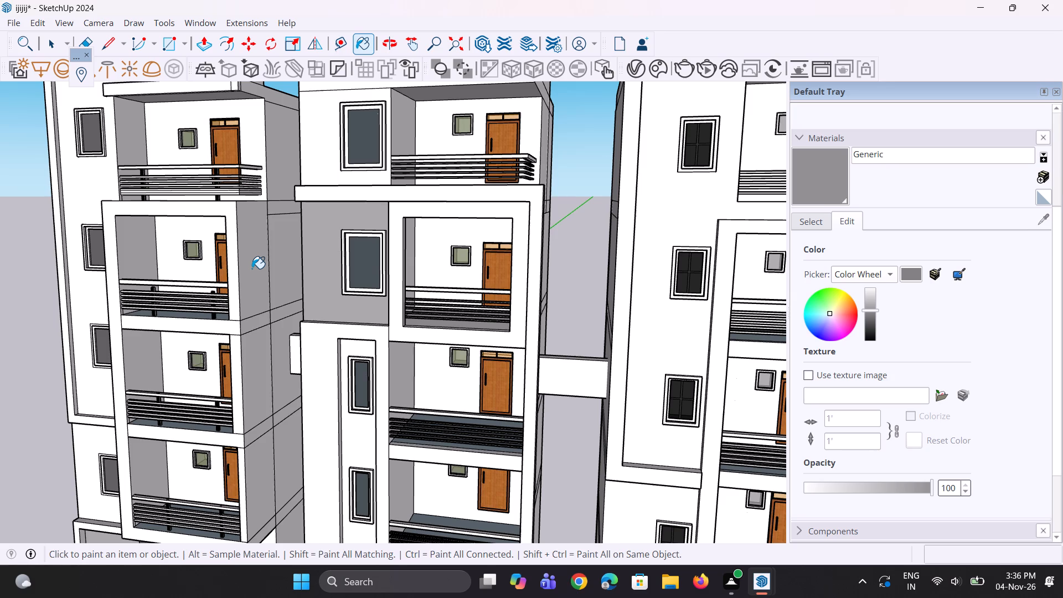
Paint the tall windowed rear section of the gate-side tower's side facade with Generic.
scroll(301, 227, down, 4)
scroll(210, 223, down, 2)
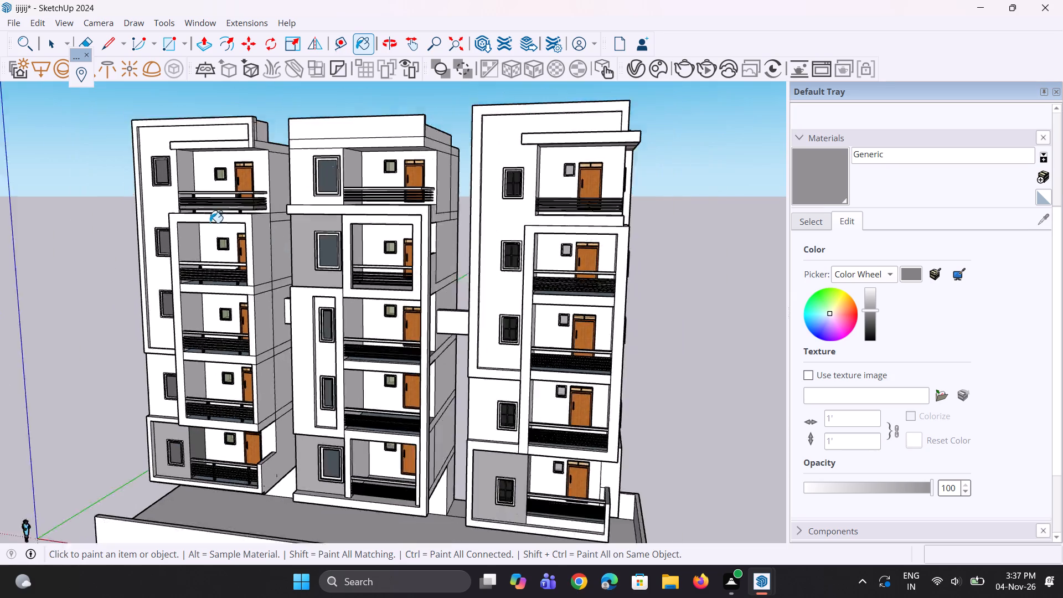
scroll(210, 223, down, 9)
middle_drag(404, 283, 254, 303)
scroll(345, 208, up, 4)
scroll(386, 166, up, 4)
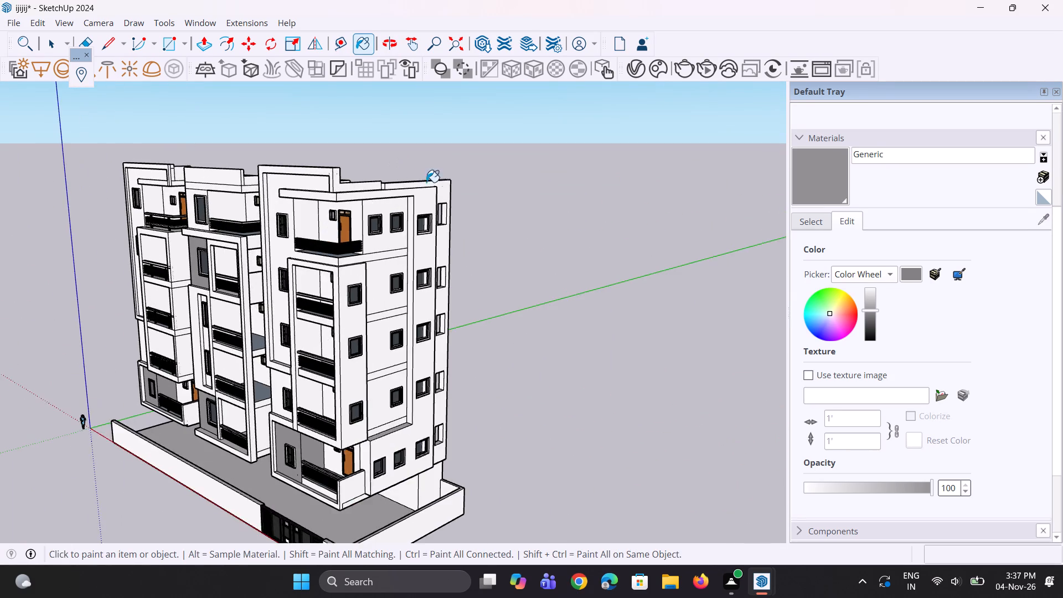
scroll(440, 188, up, 3)
click(440, 188)
Paint the narrow end face of that rear section's parapet at roof level with Generic.
middle_drag(432, 184, 368, 183)
scroll(307, 203, up, 7)
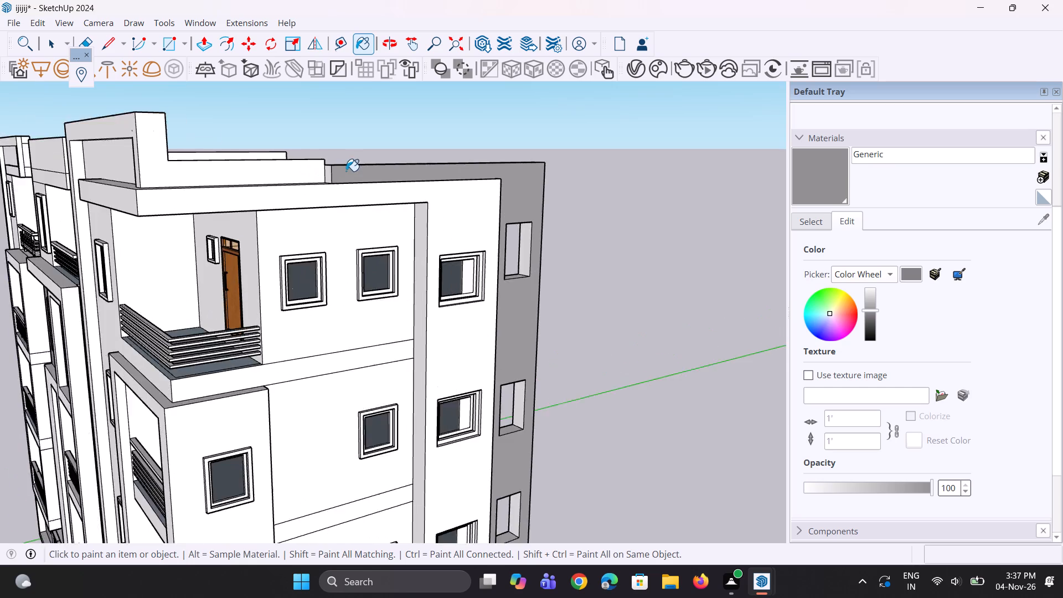
scroll(346, 171, up, 4)
click(324, 173)
middle_drag(367, 145, 319, 370)
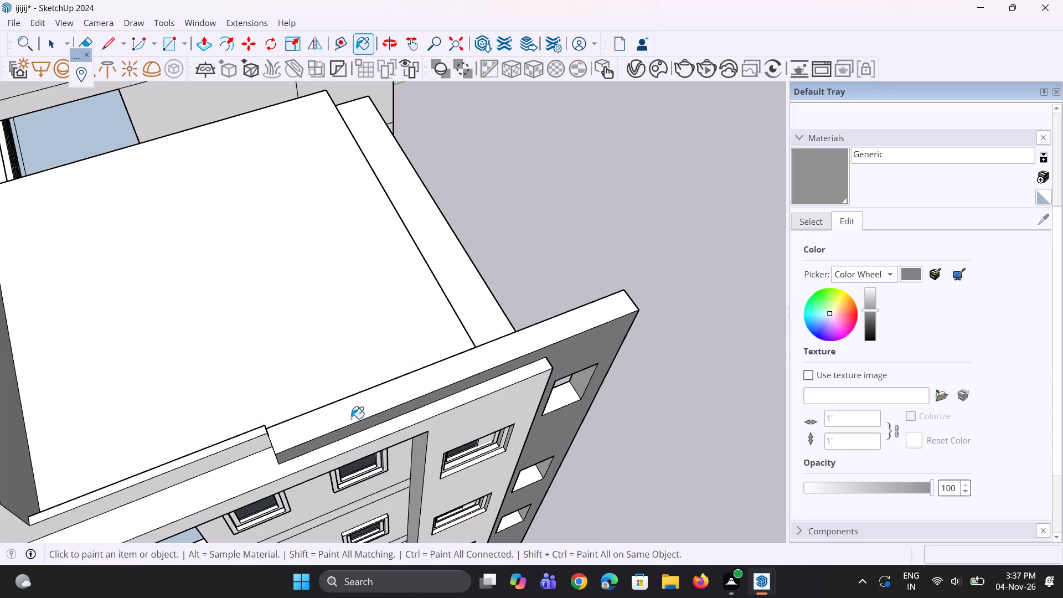
Paint the parapet top, narrow vertical end and inner face of the gate-side tower's tall wall with openings with Generic.
click(353, 399)
middle_drag(530, 329, 58, 305)
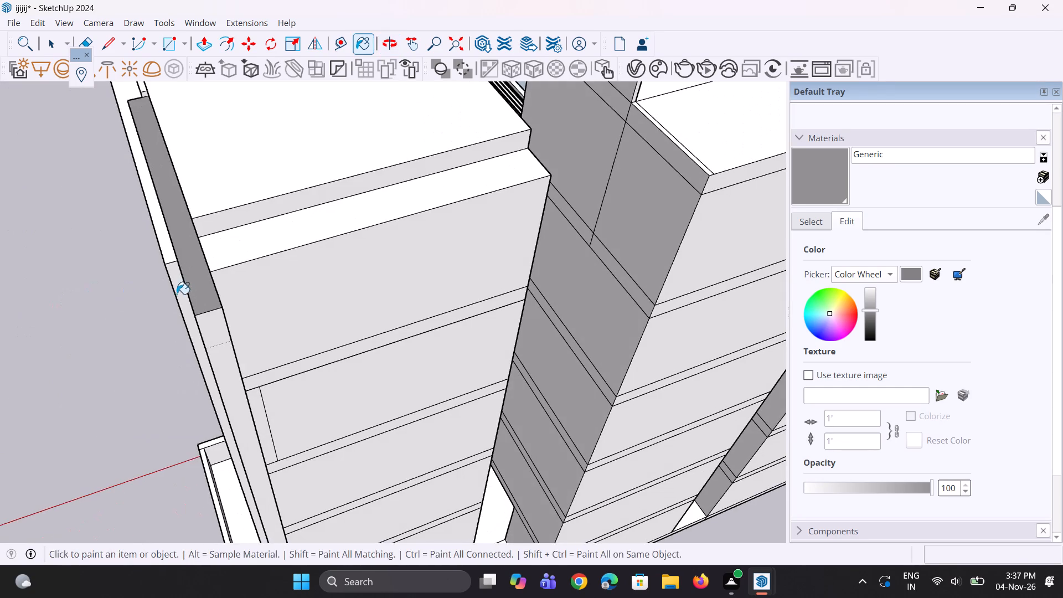
click(219, 346)
middle_drag(299, 312, 164, 297)
scroll(158, 293, up, 1)
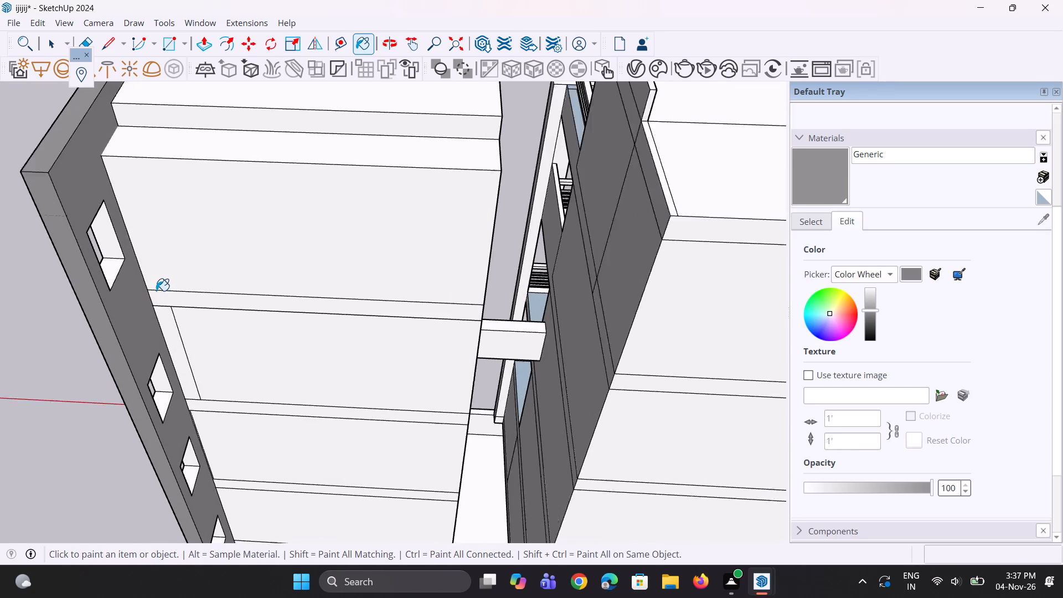
scroll(156, 291, up, 1)
click(132, 317)
Paint the sill, side reveals and head of the topmost opening in that grey wall with Generic.
middle_drag(85, 272, 558, 244)
scroll(639, 269, up, 1)
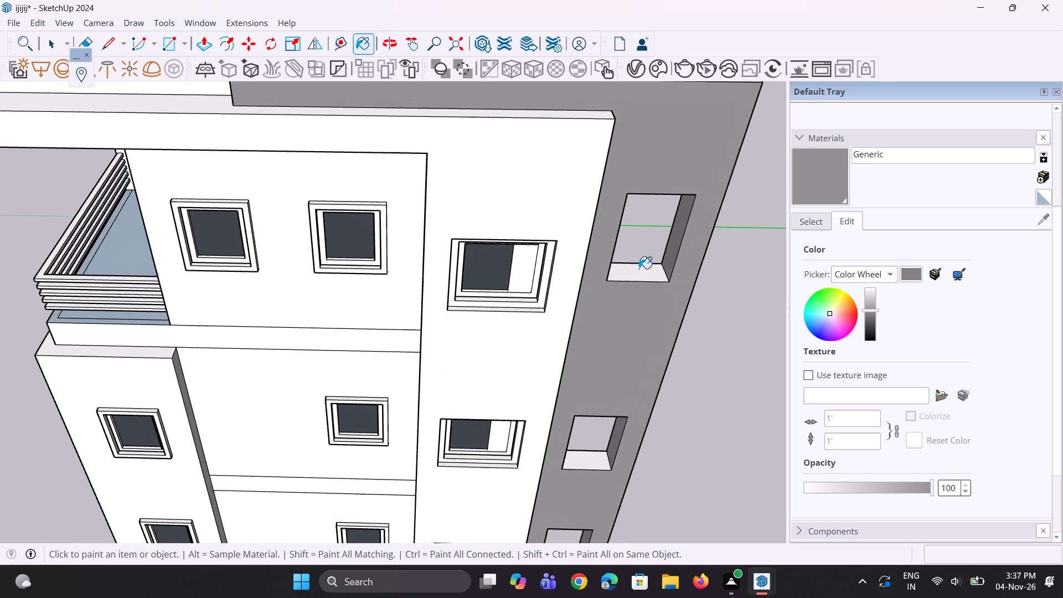
click(638, 271)
middle_drag(652, 268, 647, 205)
scroll(657, 190, up, 2)
click(659, 190)
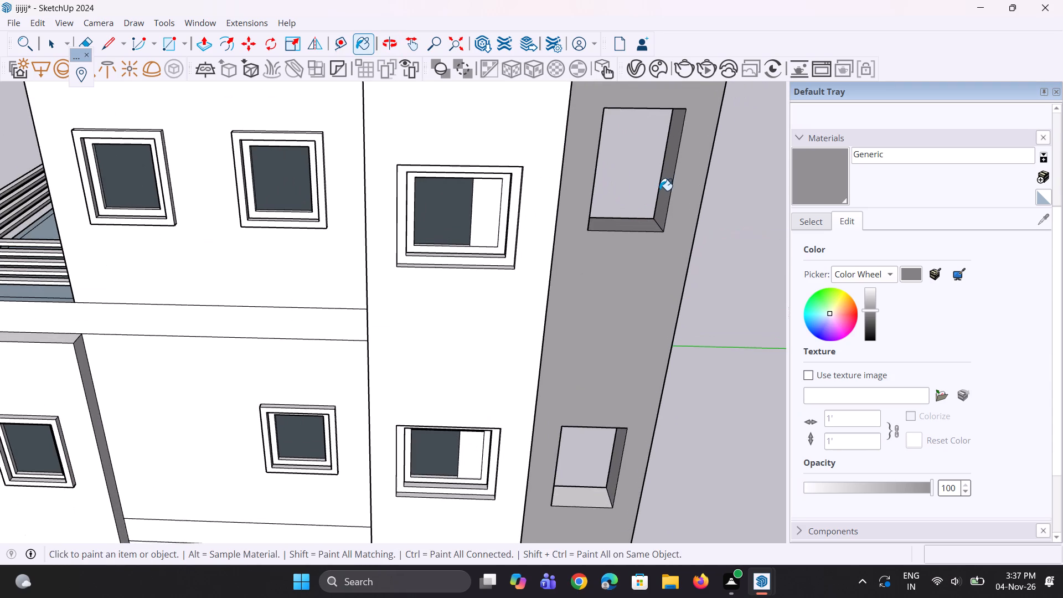
middle_drag(660, 191, 553, 182)
click(505, 224)
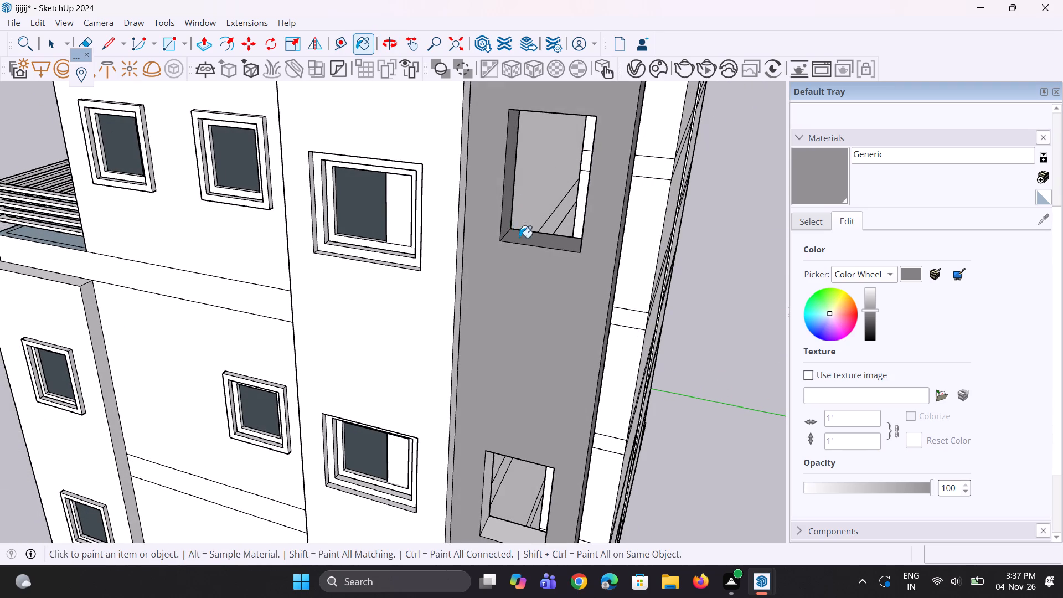
middle_drag(531, 245, 615, 256)
click(645, 223)
middle_drag(644, 235, 633, 138)
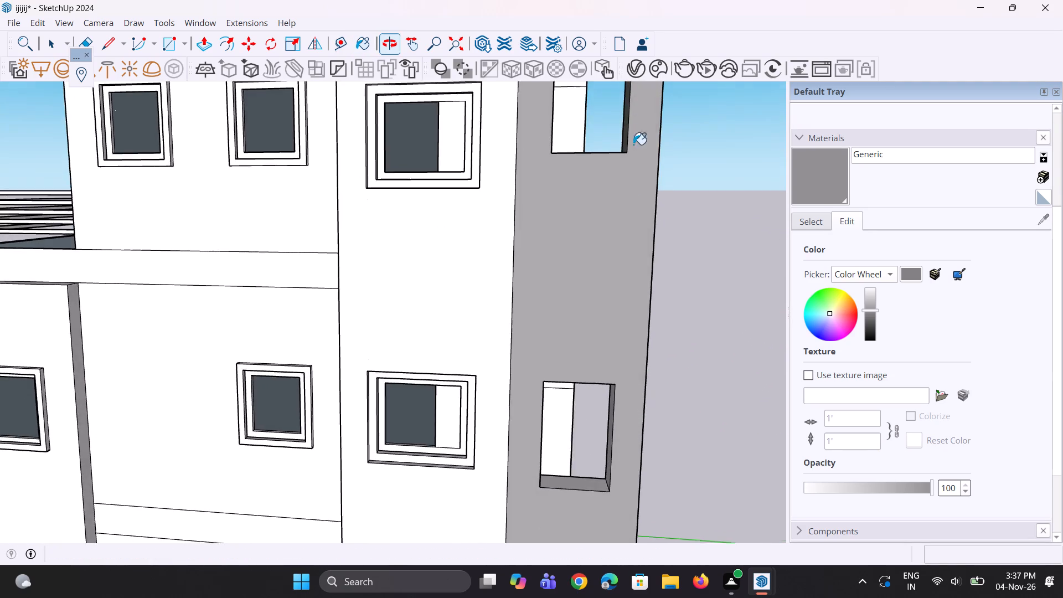
scroll(615, 297, down, 6)
middle_drag(606, 143, 601, 106)
scroll(587, 111, up, 6)
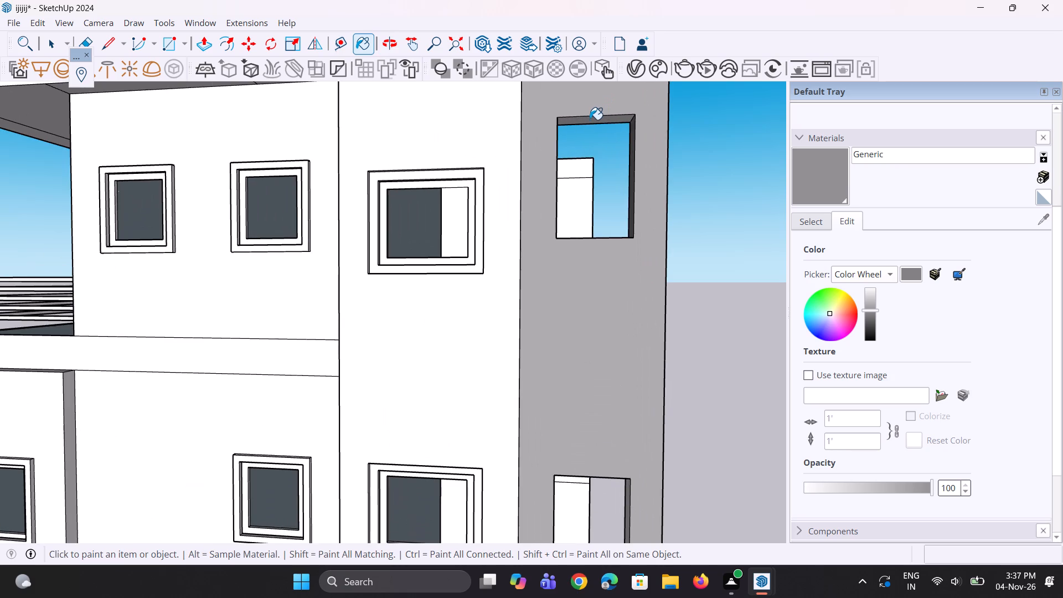
click(590, 120)
Paint the side reveals, sill and head of the second opening from the top with Generic.
scroll(603, 147, down, 5)
scroll(660, 470, up, 3)
middle_drag(503, 240, 523, 528)
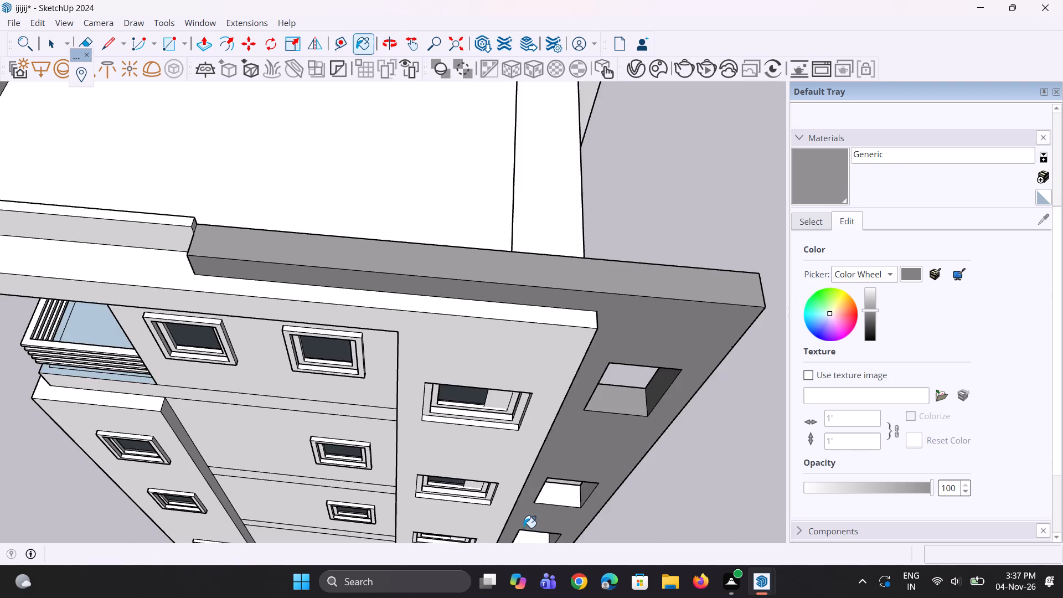
middle_drag(523, 528, 655, 470)
scroll(672, 386, up, 6)
click(680, 342)
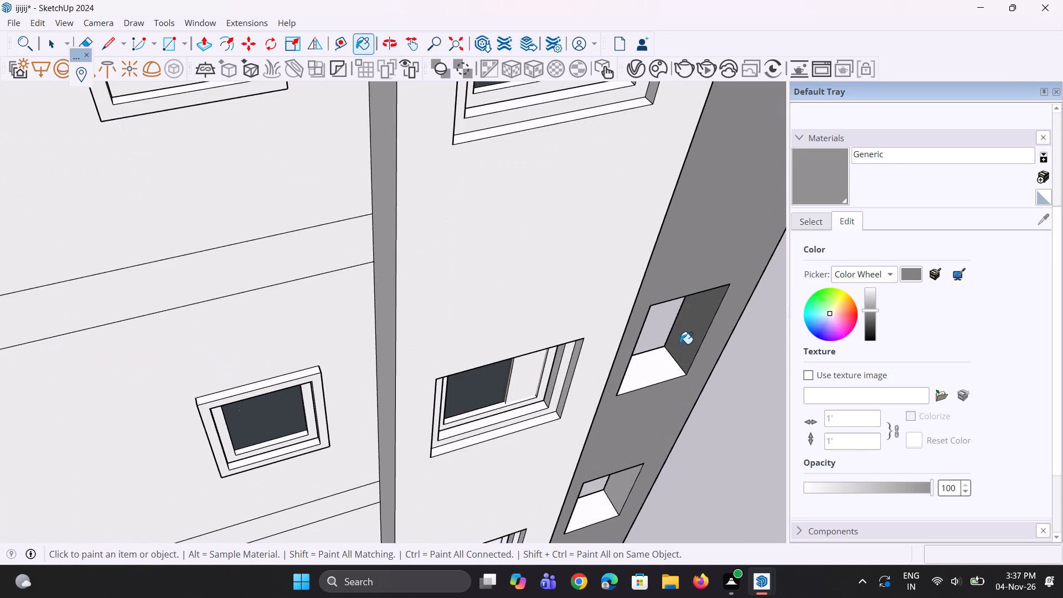
middle_drag(672, 357, 374, 291)
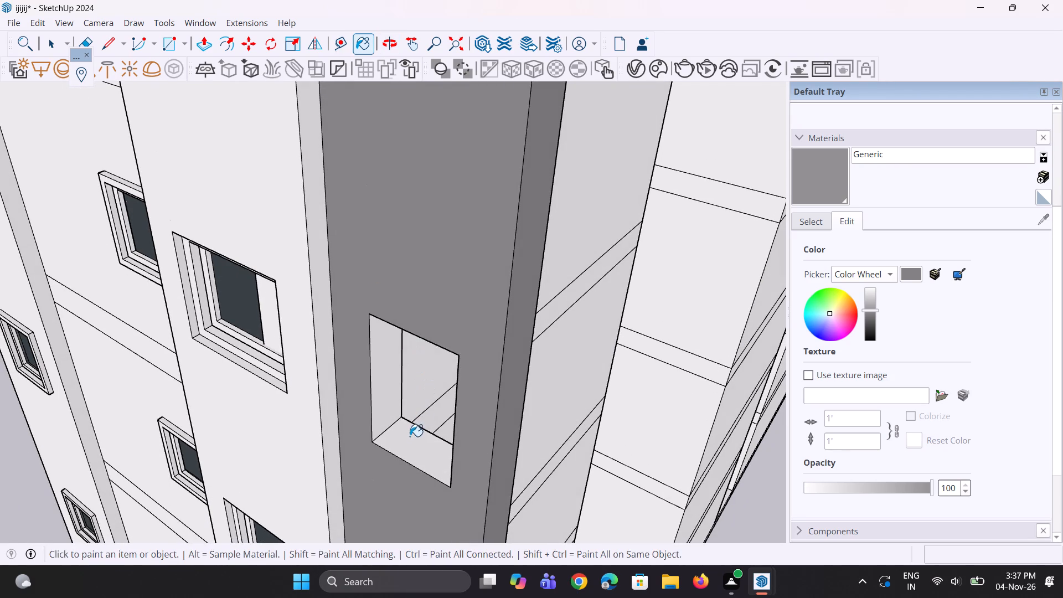
click(408, 440)
click(391, 405)
scroll(441, 484, down, 10)
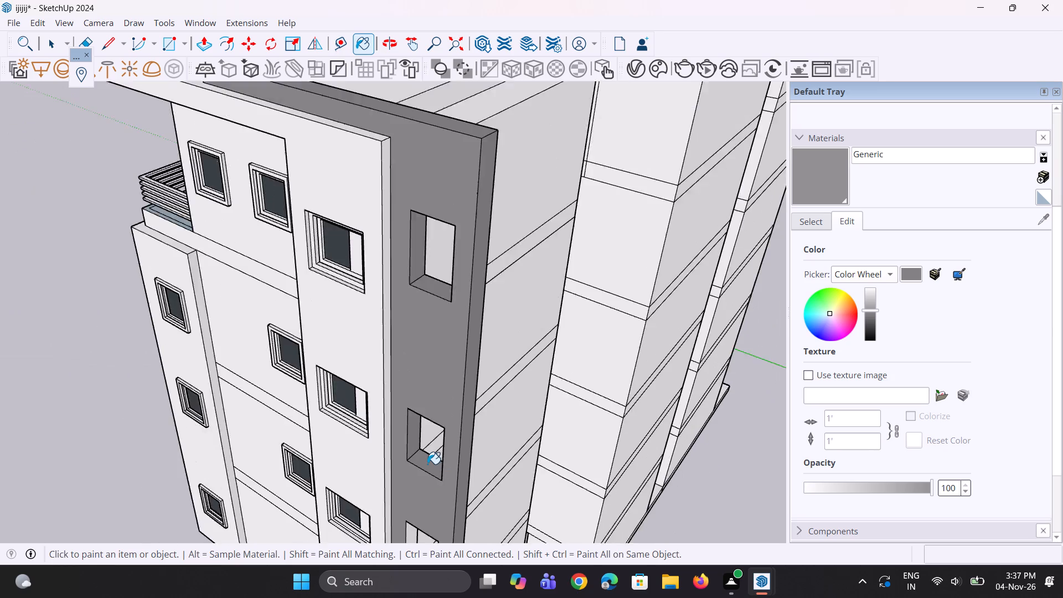
scroll(427, 464, down, 1)
middle_drag(437, 413, 561, 220)
scroll(557, 203, up, 8)
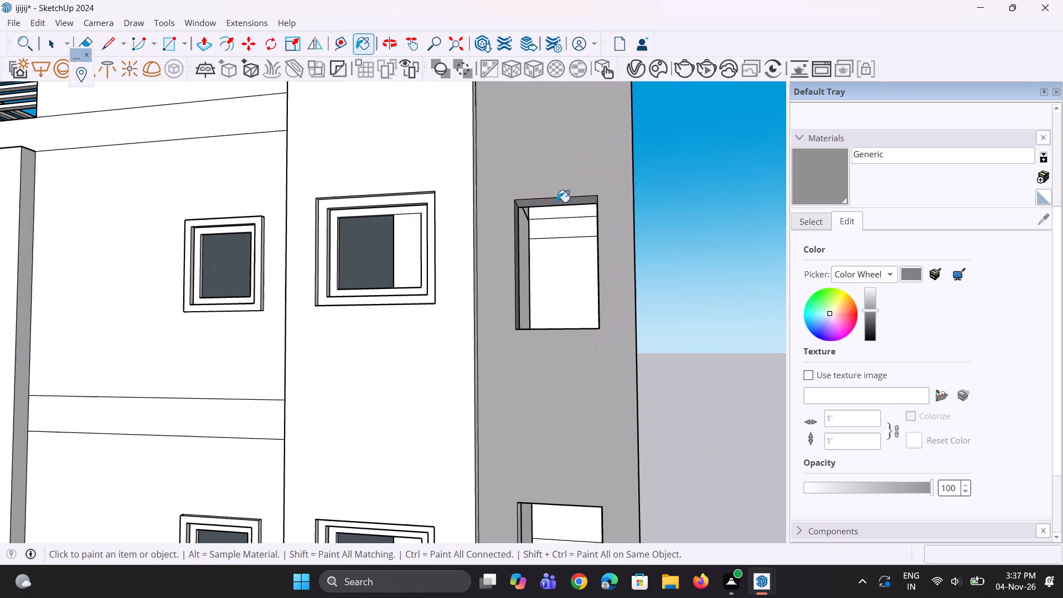
click(557, 202)
Paint the sill, both side reveals and head of the third opening from the top with Generic.
scroll(557, 202, down, 10)
middle_drag(558, 272, 580, 390)
scroll(569, 527, up, 2)
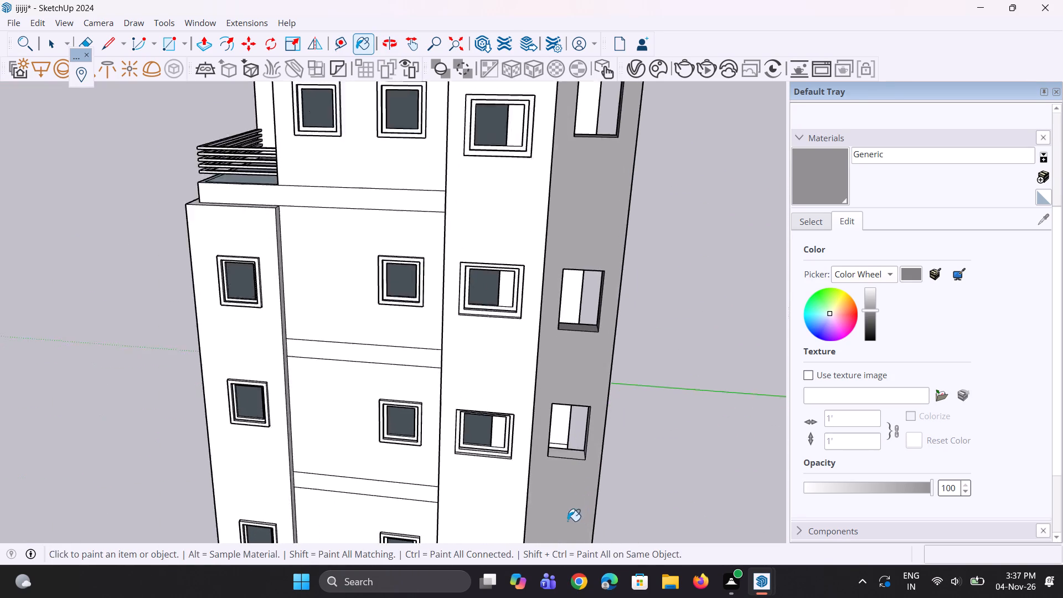
scroll(567, 521, up, 9)
scroll(576, 467, down, 4)
click(576, 473)
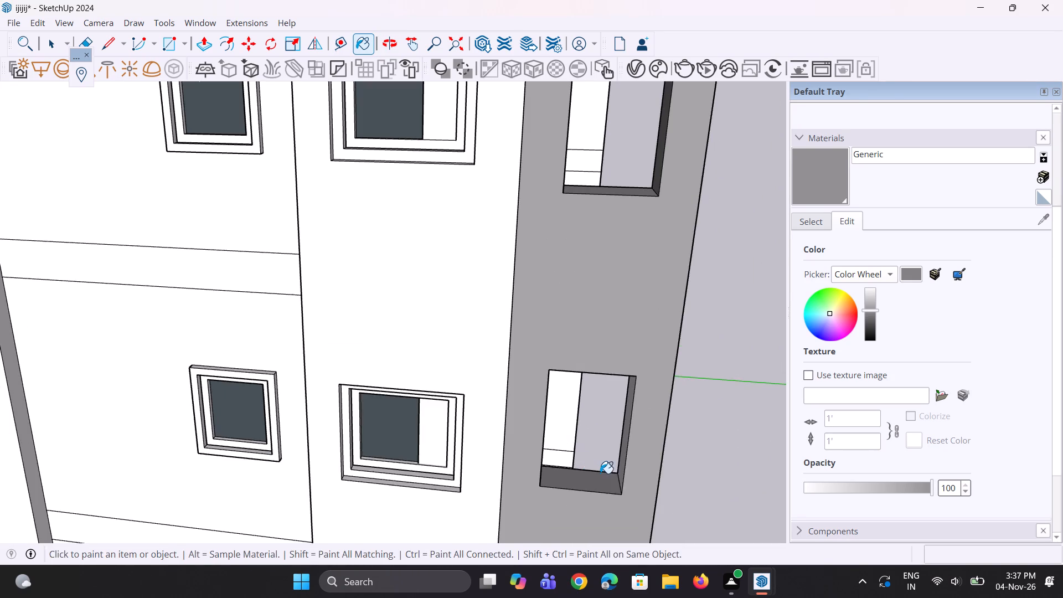
scroll(601, 473, up, 3)
scroll(644, 458, up, 2)
click(632, 425)
middle_drag(573, 432, 513, 424)
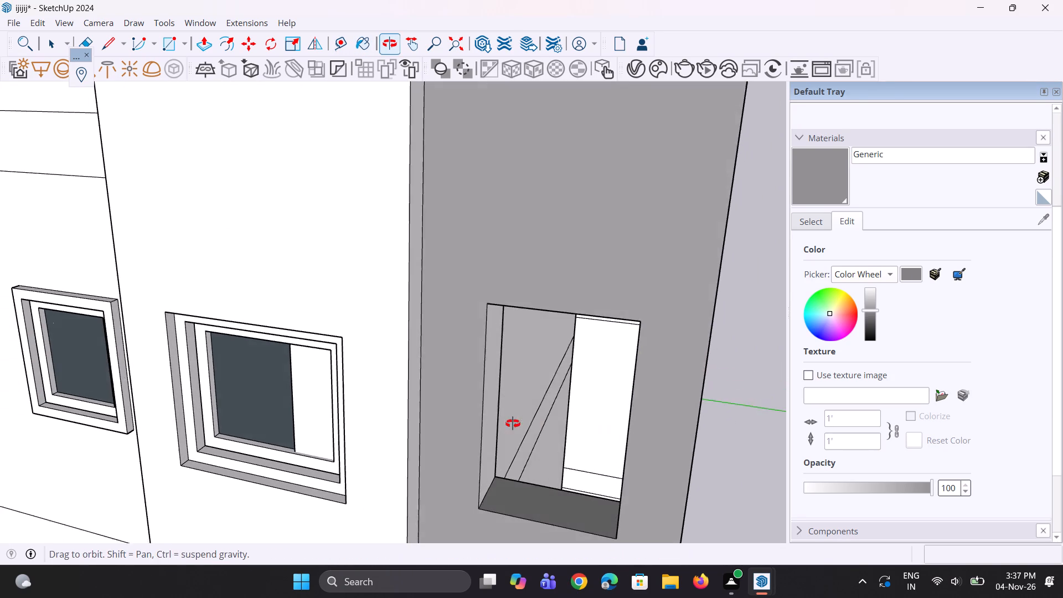
middle_drag(513, 424, 495, 419)
click(486, 406)
scroll(545, 458, down, 5)
middle_drag(551, 358, 603, 195)
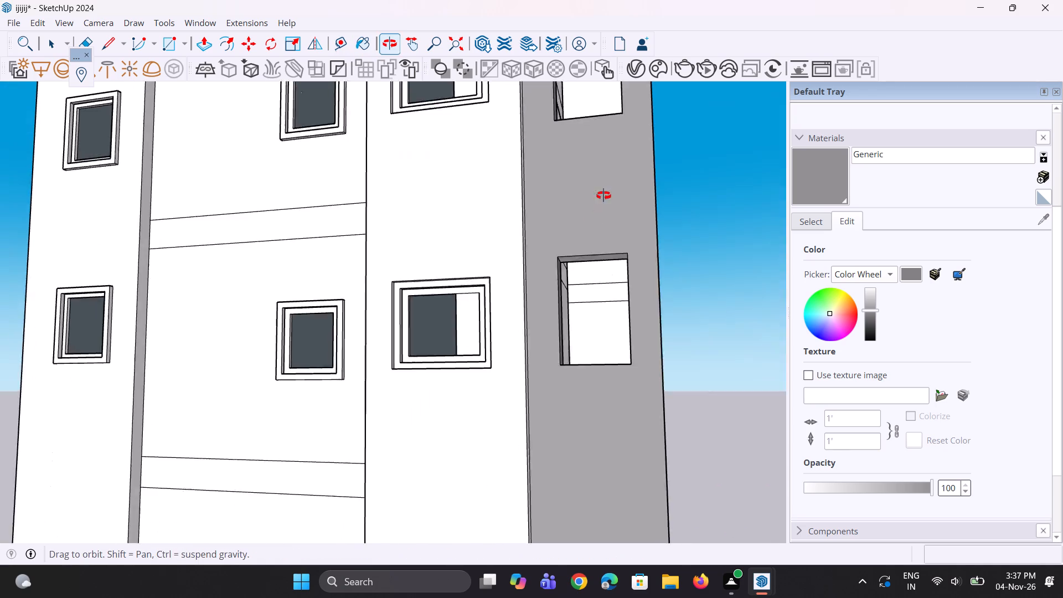
middle_drag(603, 195, 612, 162)
scroll(612, 166, up, 2)
click(610, 207)
Paint the sill, both side reveals and head of the fourth opening from the top with Generic.
scroll(554, 188, down, 5)
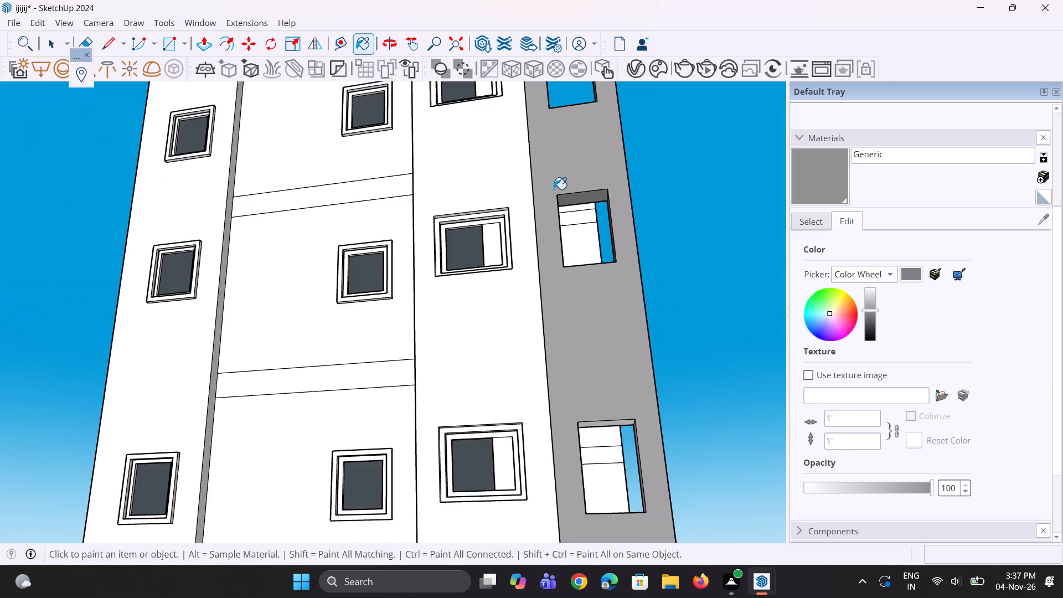
scroll(554, 190, down, 5)
middle_drag(558, 333, 590, 480)
scroll(594, 551, up, 14)
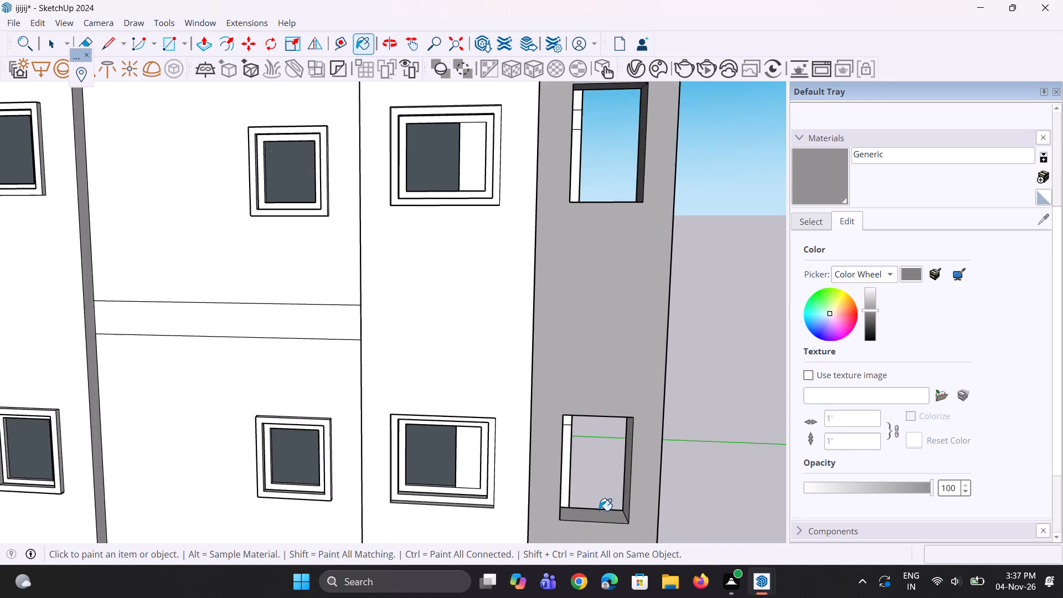
scroll(599, 511, up, 2)
click(604, 518)
scroll(647, 503, up, 3)
click(642, 475)
middle_drag(610, 464, 491, 441)
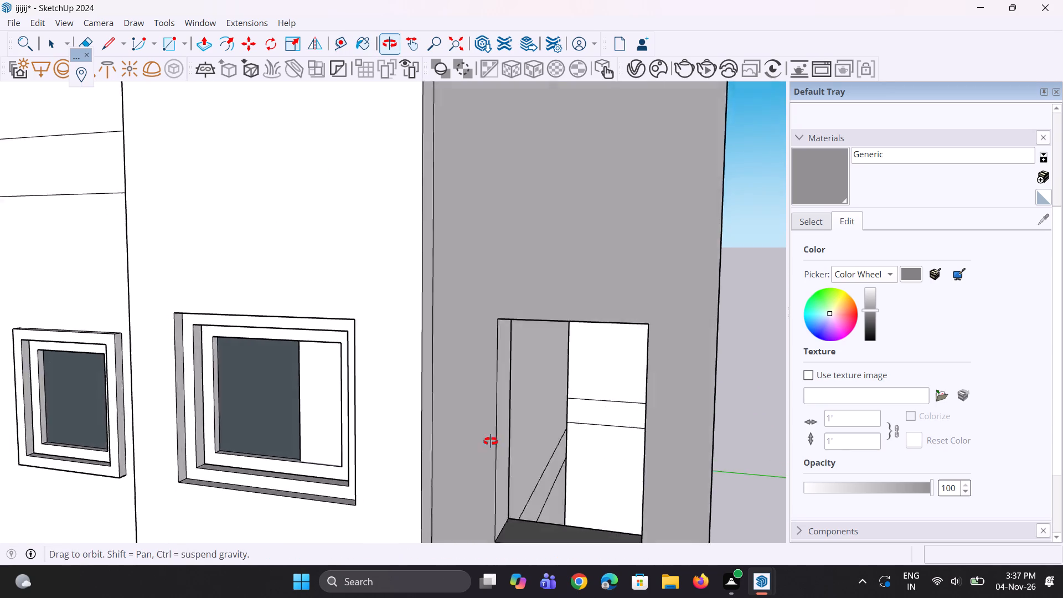
middle_drag(491, 441, 453, 435)
click(473, 431)
scroll(523, 437, down, 4)
middle_drag(512, 350, 608, 211)
scroll(648, 194, up, 2)
click(648, 193)
Paint the side reveals, head and sill of the lowest opening in the grey wall with Generic.
scroll(625, 203, down, 13)
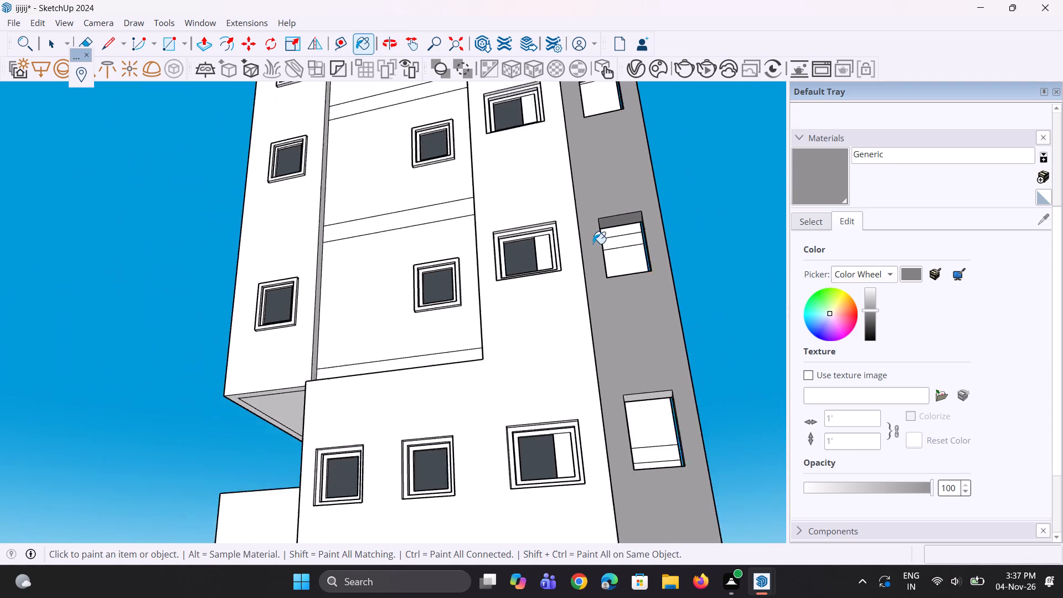
scroll(593, 244, down, 1)
middle_drag(626, 386, 517, 452)
scroll(447, 501, up, 8)
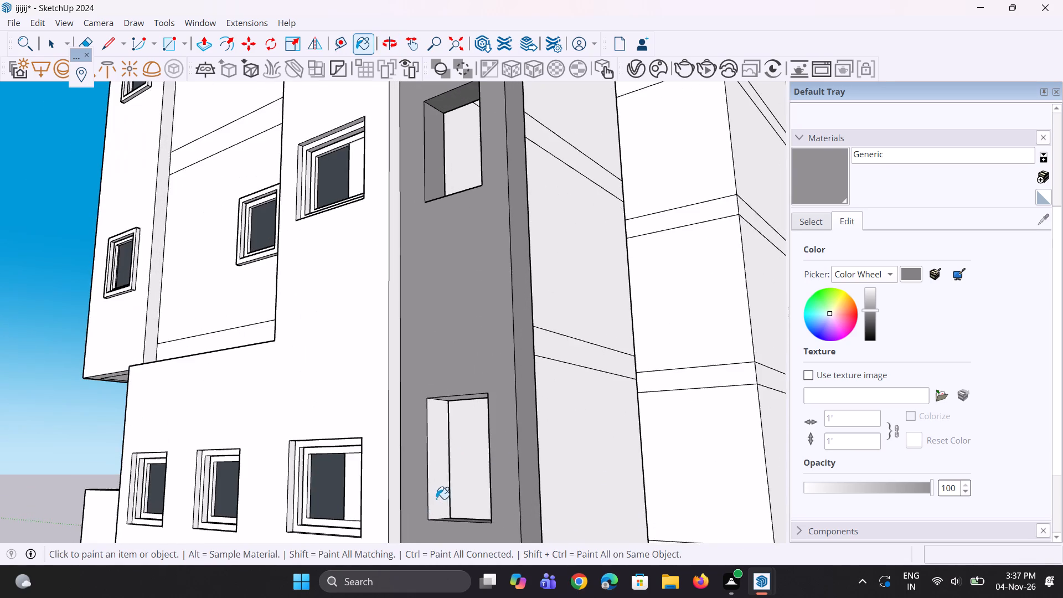
click(437, 487)
scroll(474, 401, up, 5)
click(469, 389)
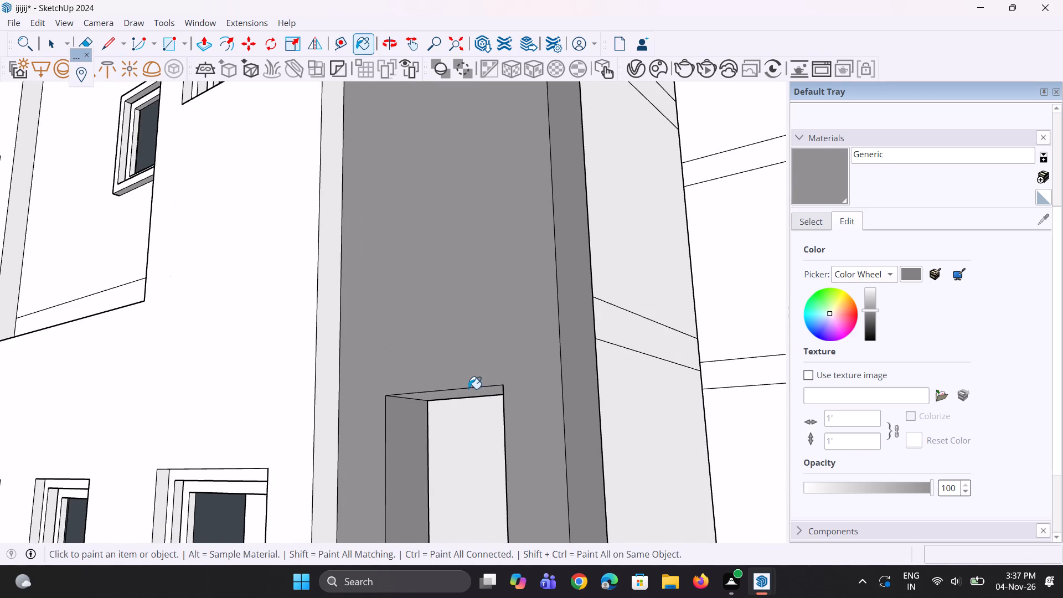
click(466, 393)
middle_drag(472, 417, 804, 368)
scroll(440, 251, down, 7)
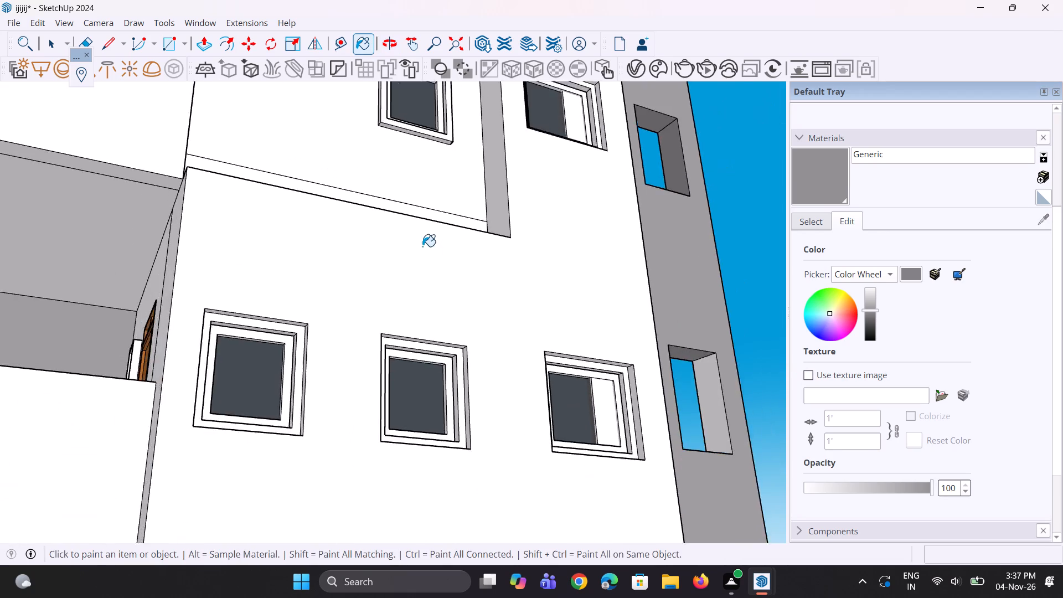
scroll(422, 246, down, 2)
scroll(551, 340, up, 6)
click(657, 401)
middle_drag(567, 298, 533, 492)
click(629, 383)
Apply Generic again to the grey wall's inner face above the lowest opening.
middle_drag(634, 360, 236, 342)
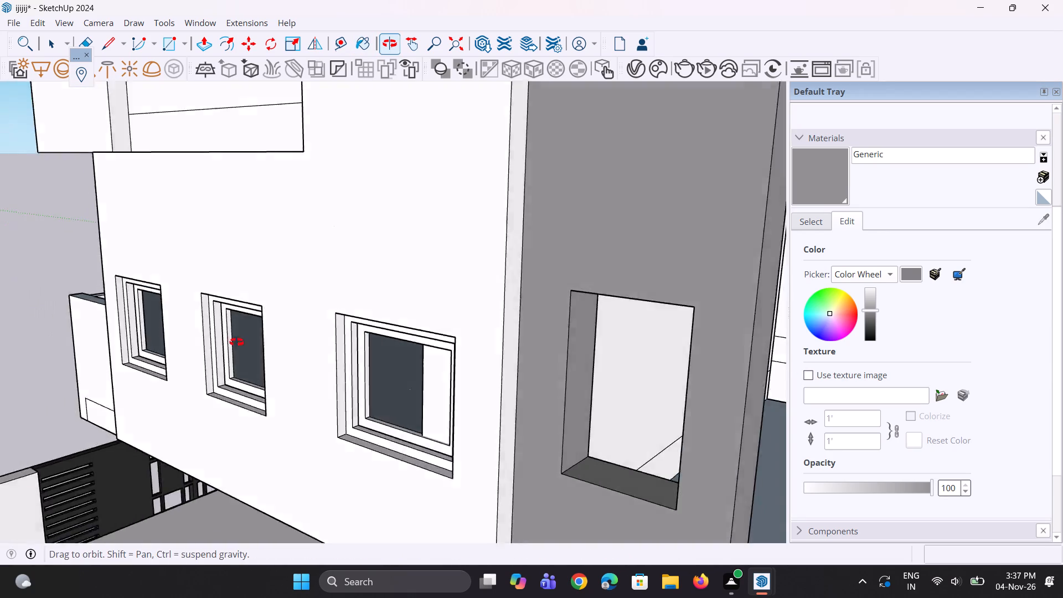
middle_drag(236, 342, 142, 333)
middle_drag(312, 337, 209, 361)
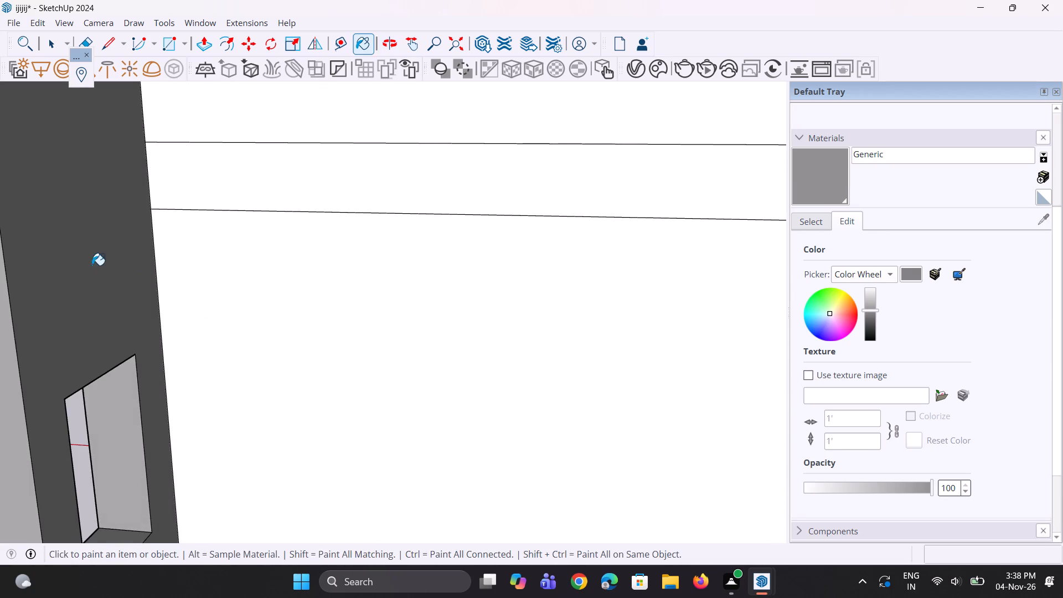
drag(92, 265, 99, 276)
Inspect the painted wall with openings and the gate-side tower's side and front facades from a distance.
scroll(200, 401, down, 5)
middle_drag(232, 371, 556, 349)
scroll(485, 311, down, 12)
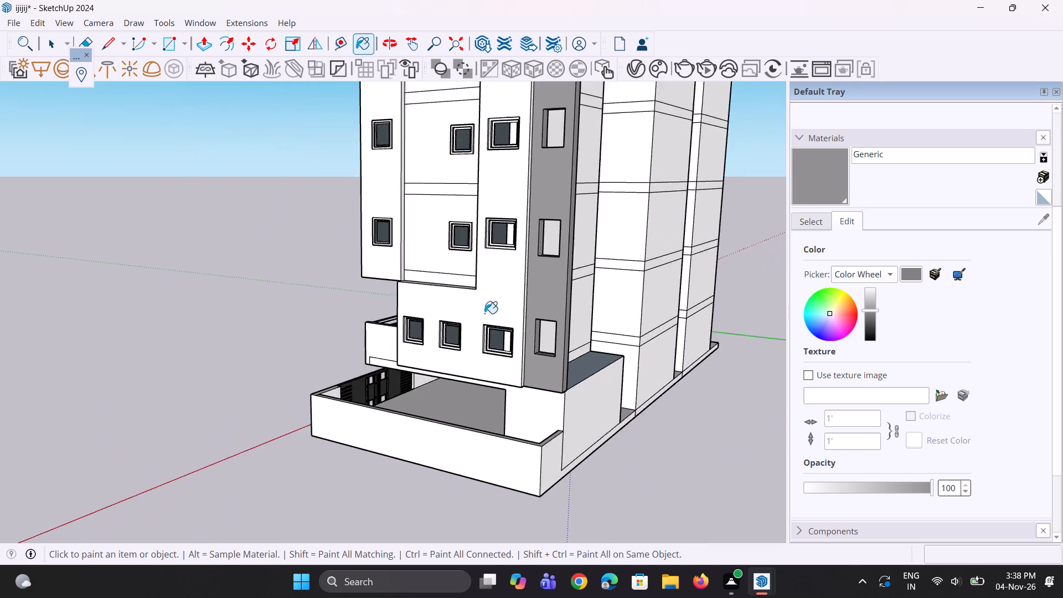
middle_drag(505, 331, 645, 330)
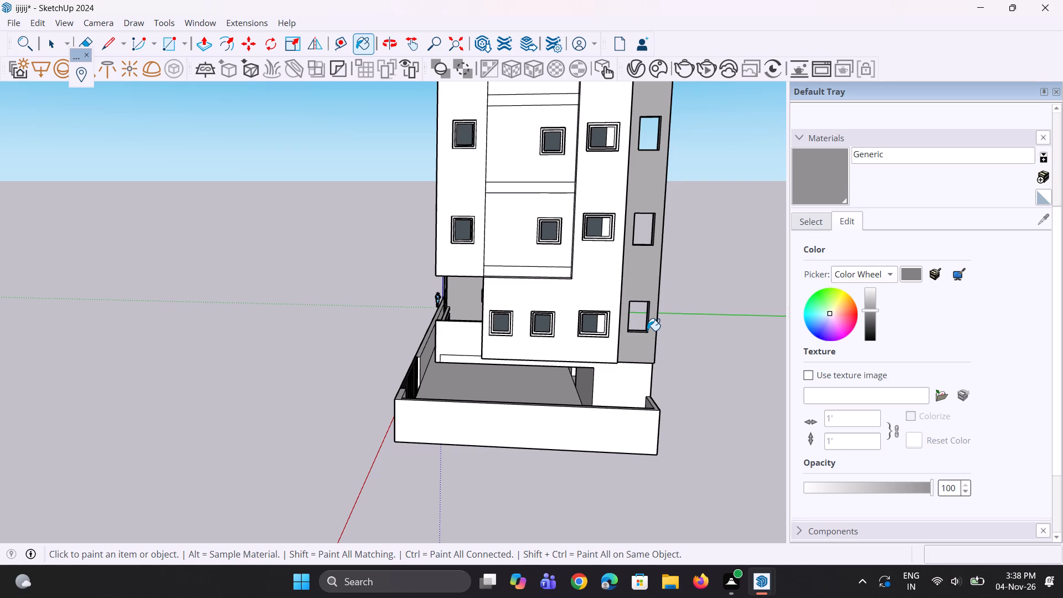
scroll(631, 280, down, 4)
middle_drag(608, 361, 676, 348)
scroll(466, 402, up, 2)
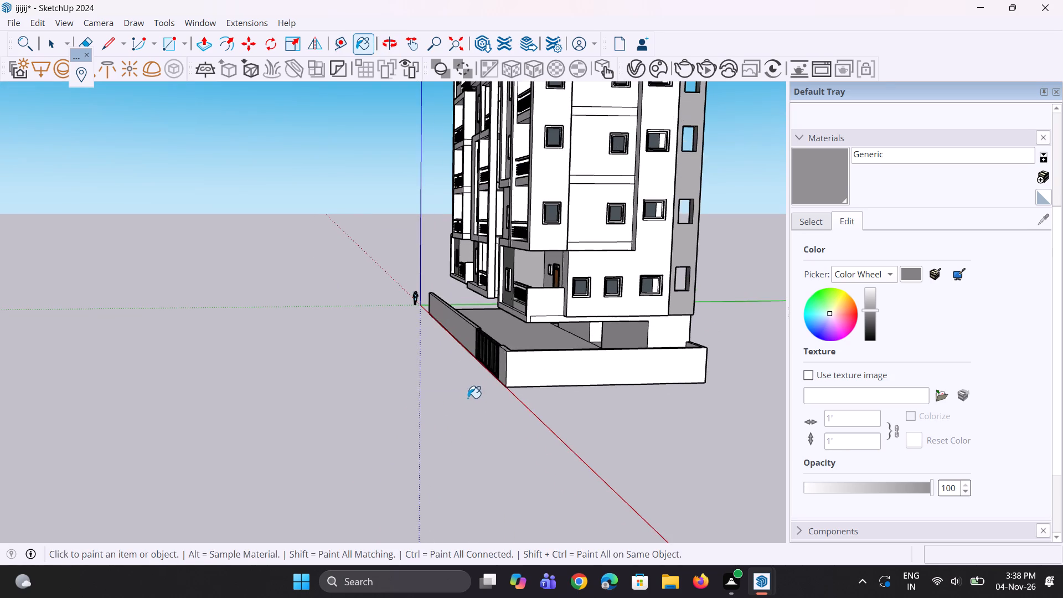
scroll(468, 398, down, 4)
scroll(558, 334, up, 4)
middle_drag(475, 362, 603, 380)
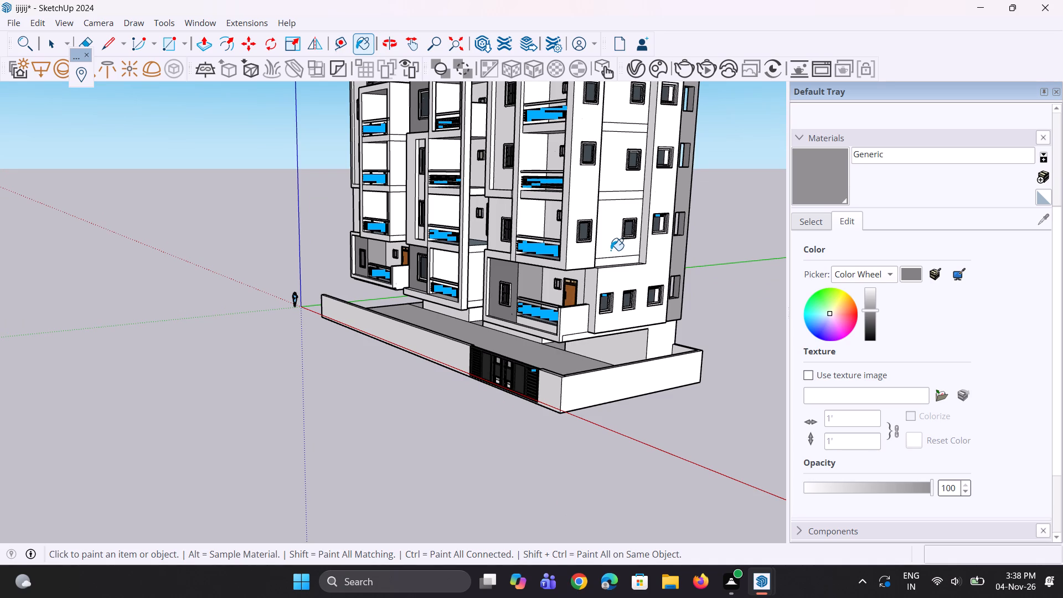
Save the model.
key(ctrl+s)
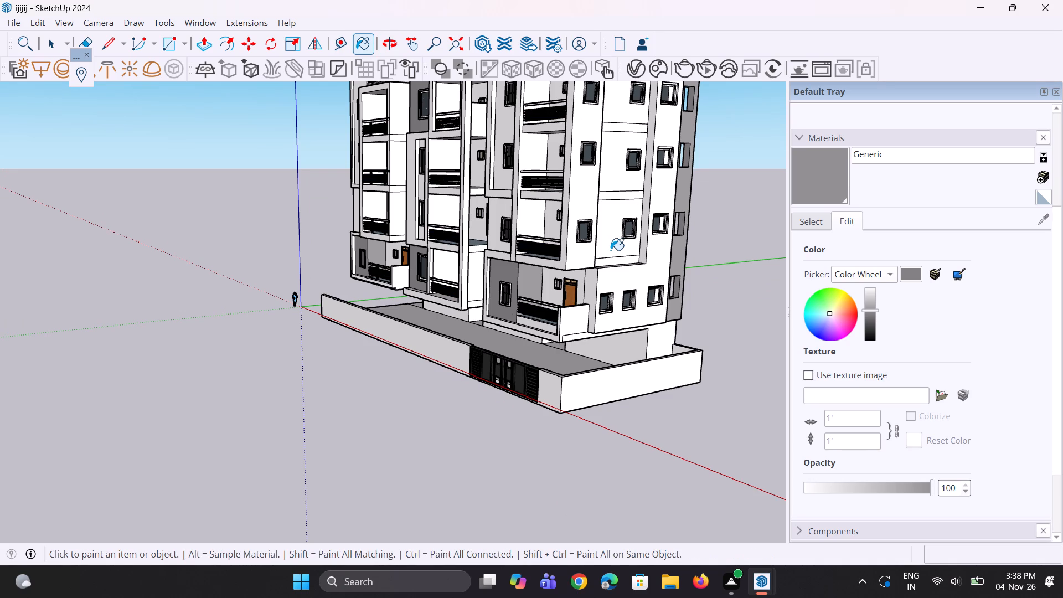
Review the three towers' front facades, the boundary wall with its gate, and the gate-side tower's lower floors.
scroll(234, 274, down, 4)
middle_drag(204, 339, 549, 365)
scroll(504, 531, down, 6)
middle_drag(503, 326, 490, 293)
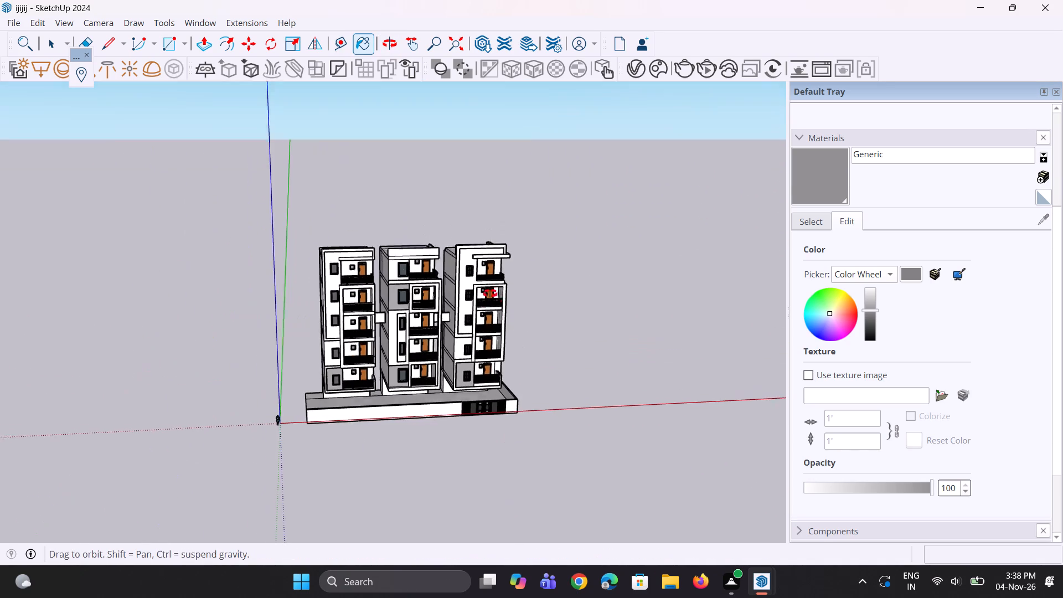
middle_drag(490, 293, 434, 223)
scroll(447, 352, up, 9)
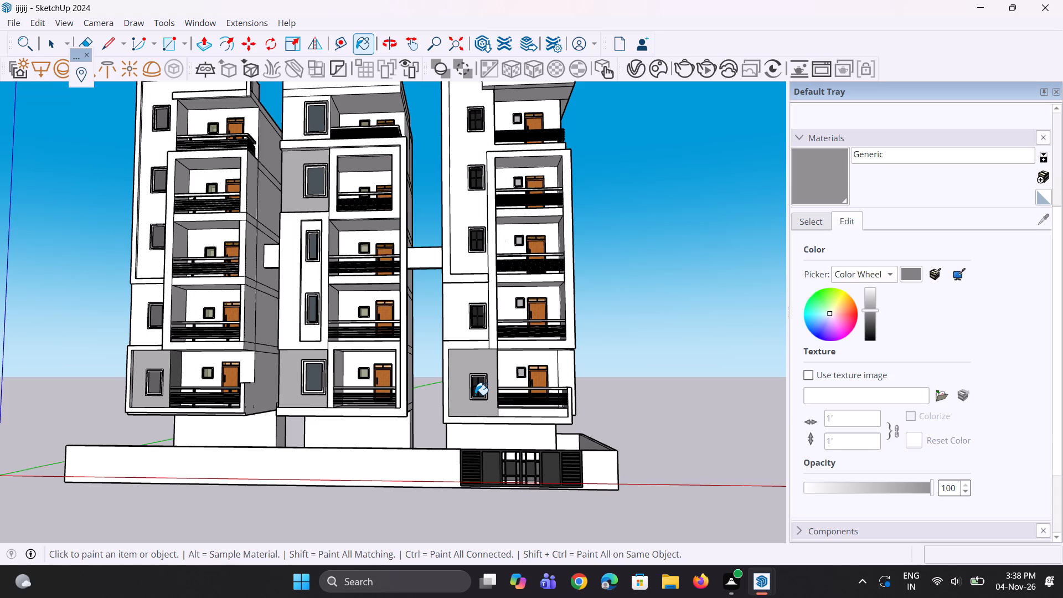
scroll(525, 362, down, 2)
scroll(473, 328, down, 1)
middle_drag(473, 328, 458, 406)
scroll(417, 531, up, 5)
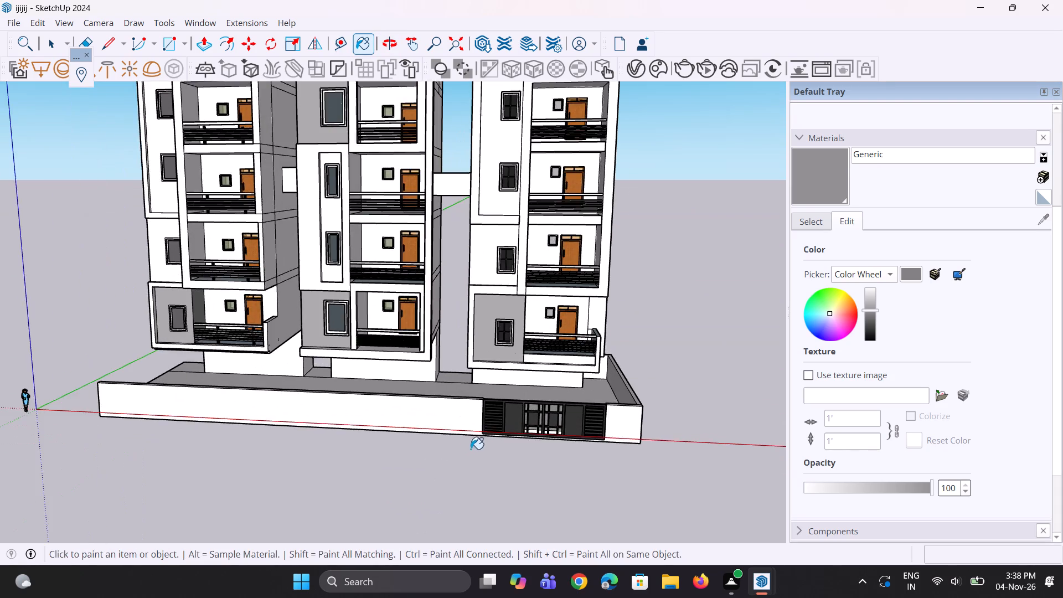
scroll(471, 449, up, 2)
scroll(448, 377, down, 3)
middle_drag(432, 357, 223, 430)
scroll(223, 430, down, 1)
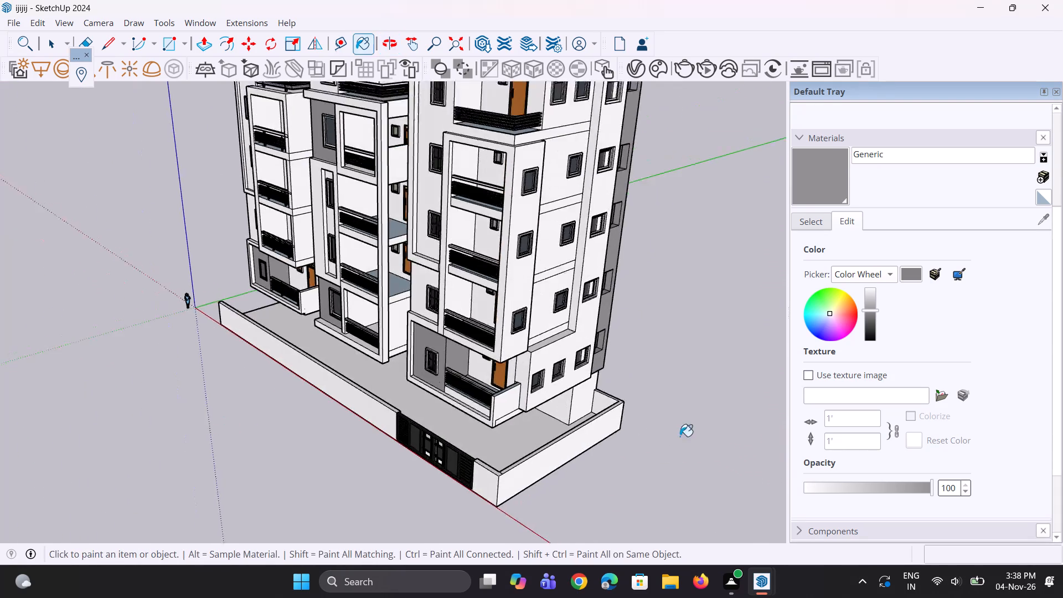
scroll(680, 436, up, 3)
scroll(427, 420, up, 3)
scroll(404, 486, up, 2)
key(space)
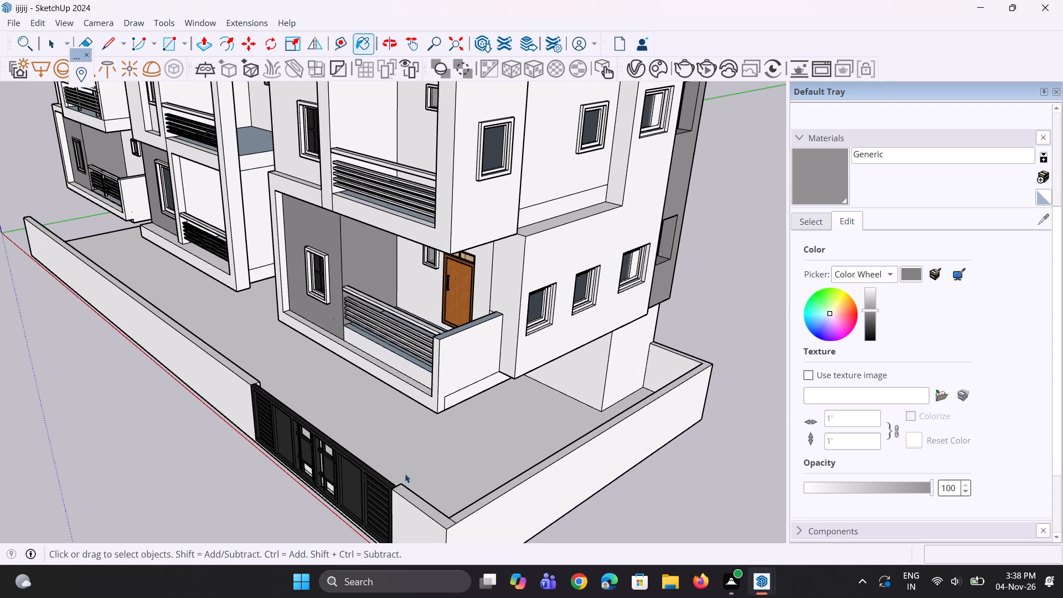
Move the entrance gate out of its wall opening along the red axis, past the boundary wall's corner.
click(324, 441)
scroll(214, 448, down, 5)
middle_drag(328, 410, 531, 292)
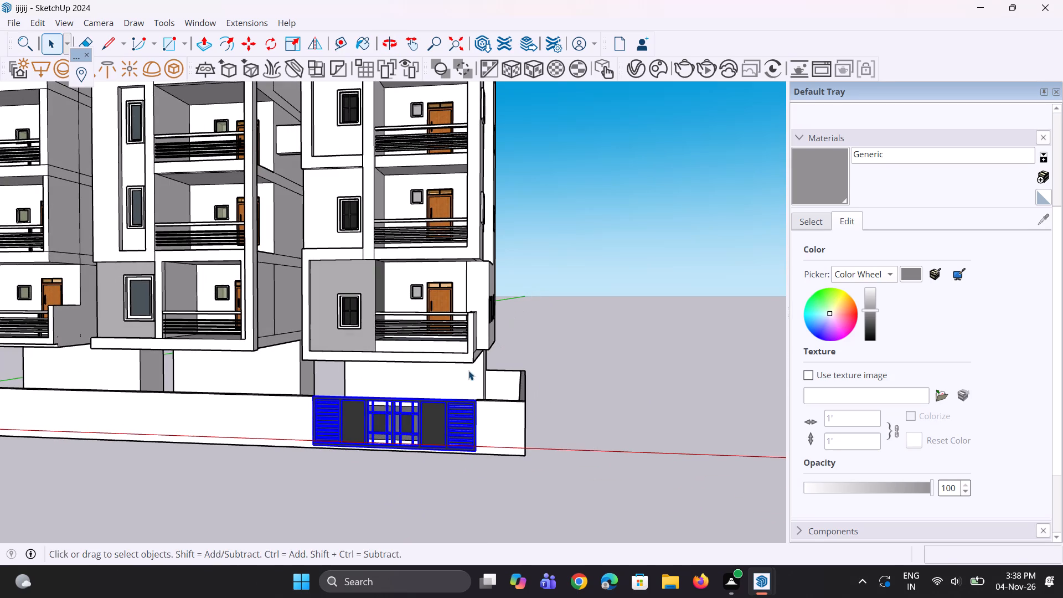
key(m)
click(421, 433)
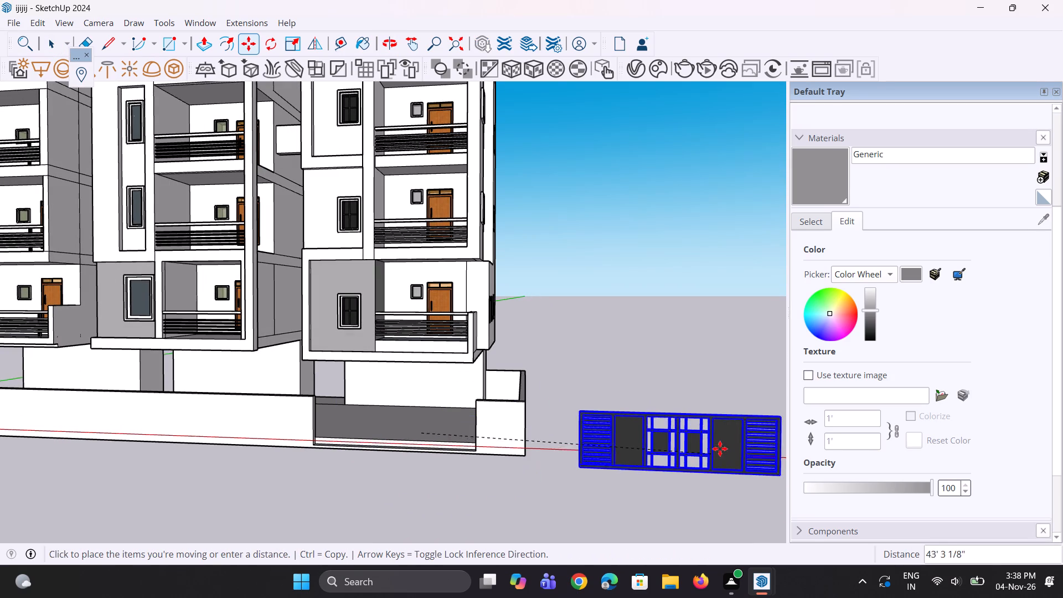
click(735, 445)
Draw a small rectangle about 3' by 2' 6" on the courtyard floor near the gate opening.
scroll(478, 430, up, 3)
middle_drag(412, 413, 369, 451)
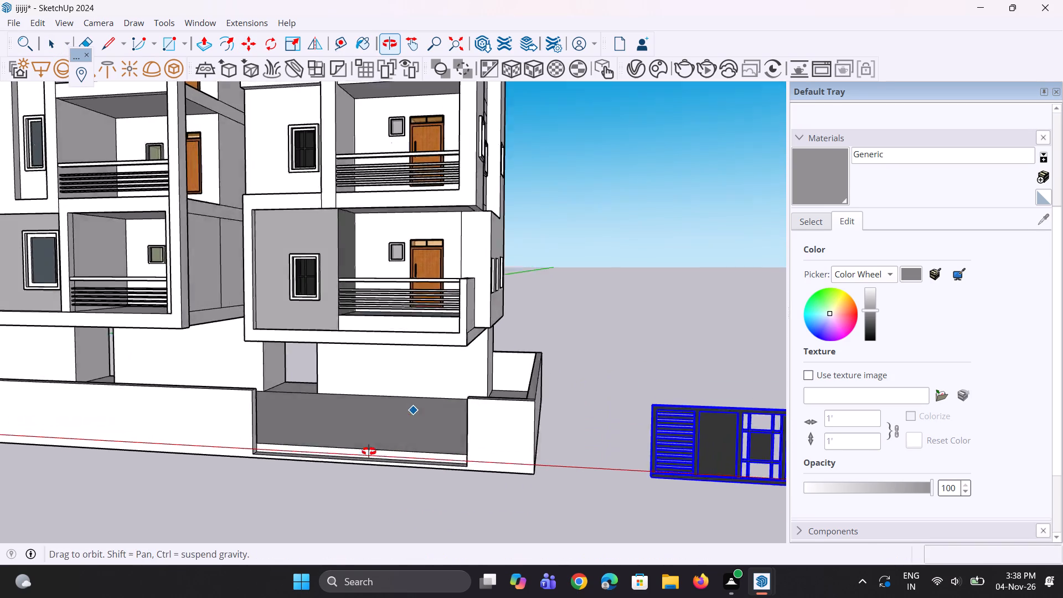
middle_drag(369, 451, 336, 465)
key(r)
scroll(340, 446, up, 1)
middle_drag(341, 444, 348, 457)
scroll(389, 425, up, 4)
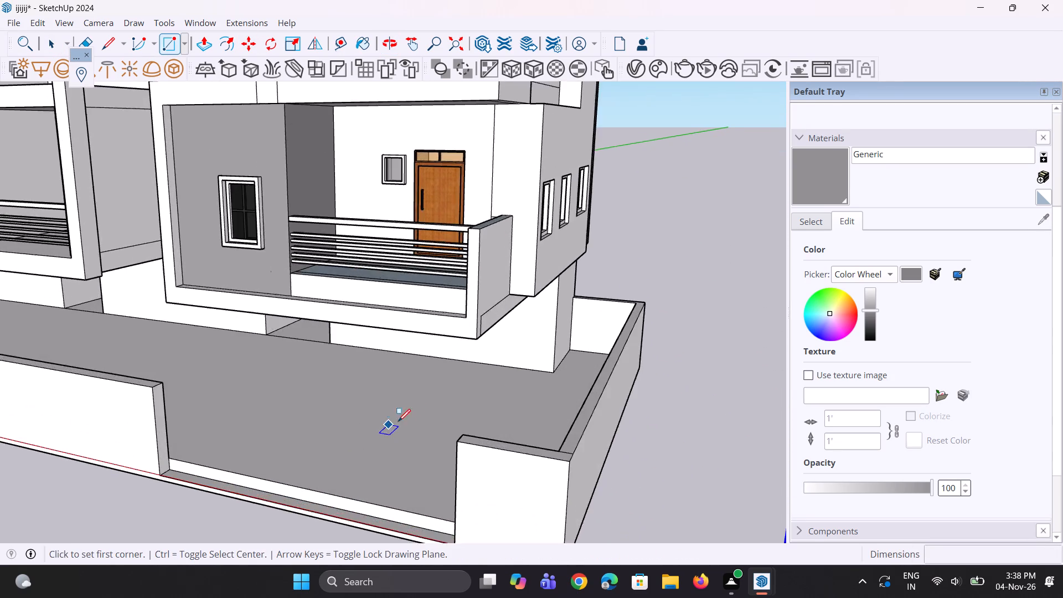
scroll(398, 421, up, 3)
click(420, 422)
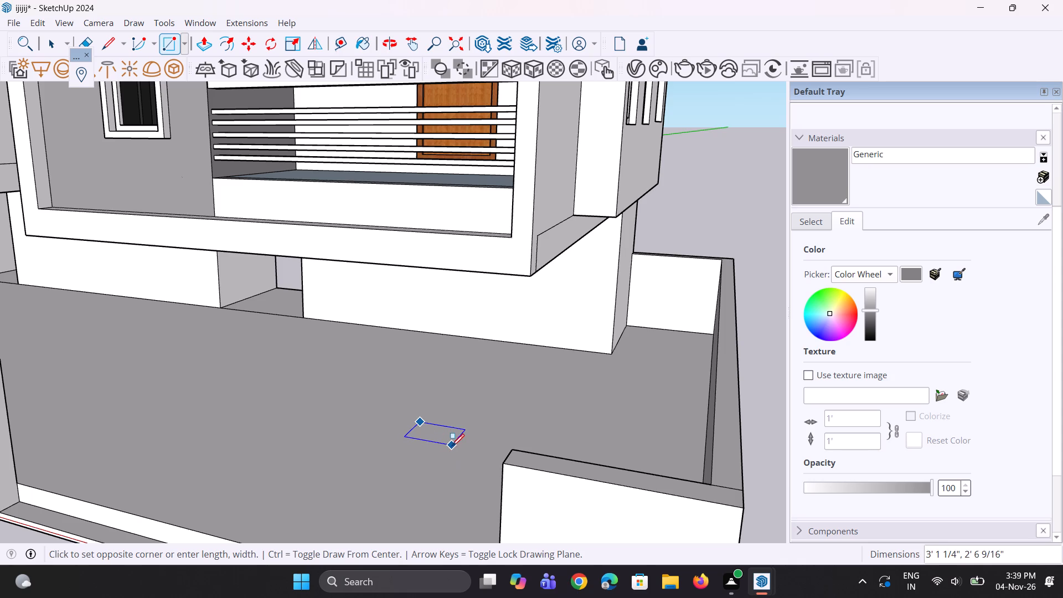
click(440, 444)
Move the small floor rectangle about 6' 5" along the green axis, toward the front boundary wall.
scroll(327, 357, down, 6)
middle_drag(348, 353, 292, 410)
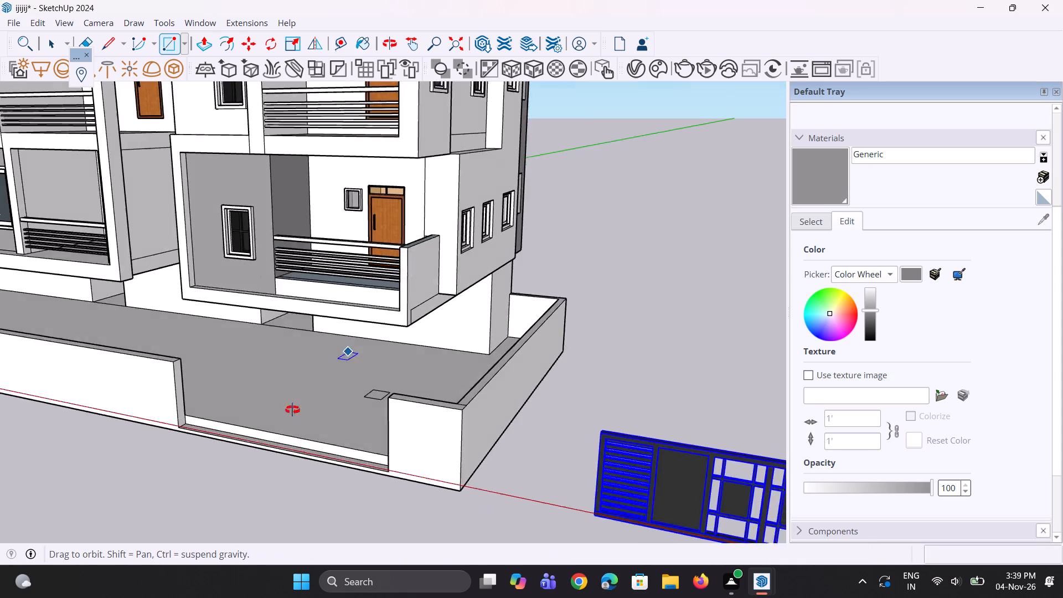
middle_drag(292, 410, 244, 447)
scroll(369, 413, up, 4)
key(m)
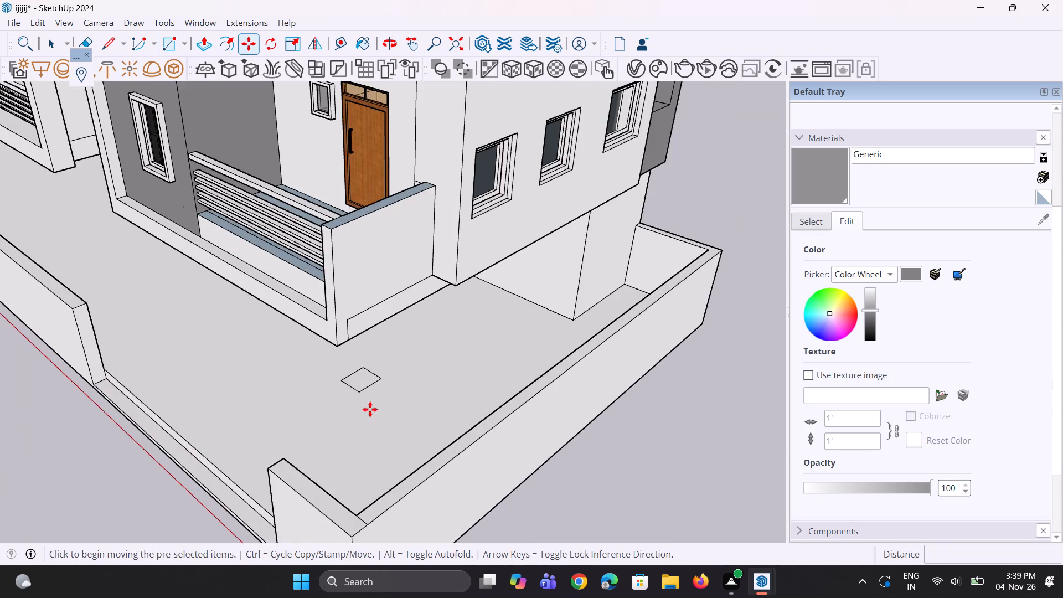
scroll(369, 385, up, 2)
click(368, 384)
key(space)
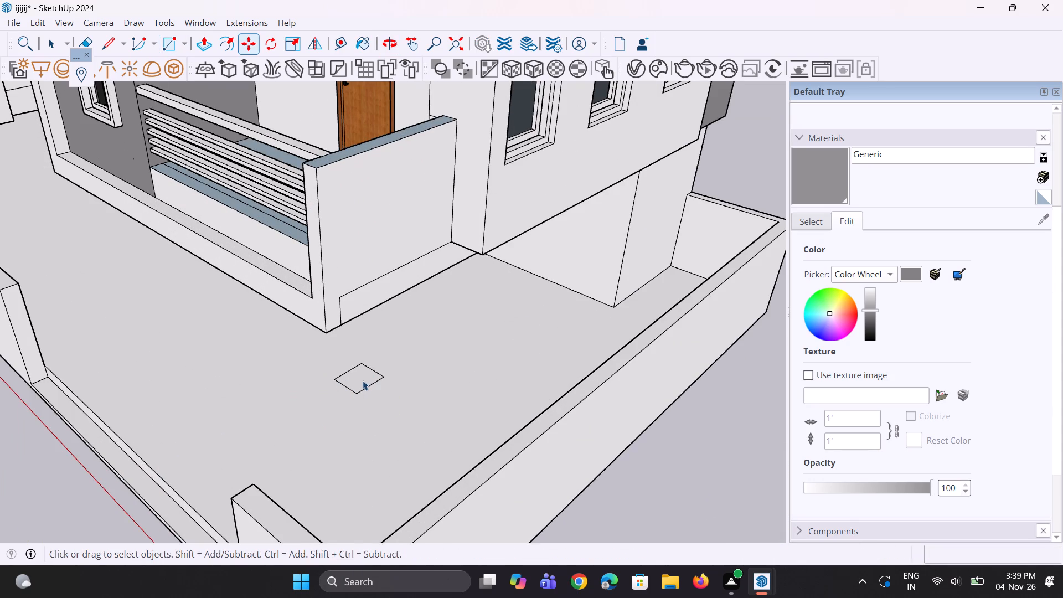
click(365, 372)
scroll(352, 386, up, 3)
key(m)
scroll(352, 386, up, 2)
click(354, 388)
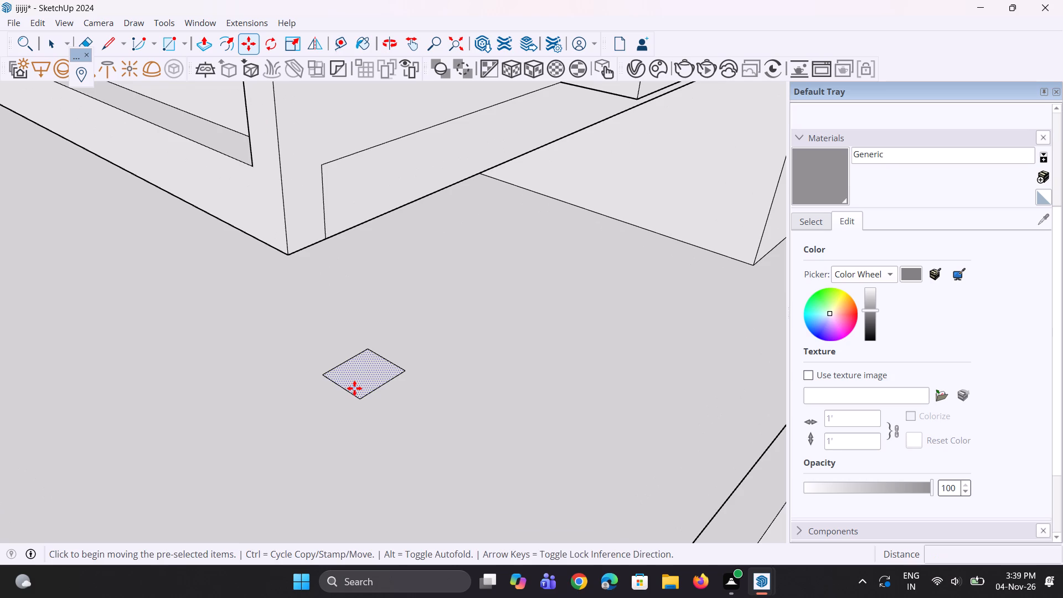
scroll(282, 444, down, 14)
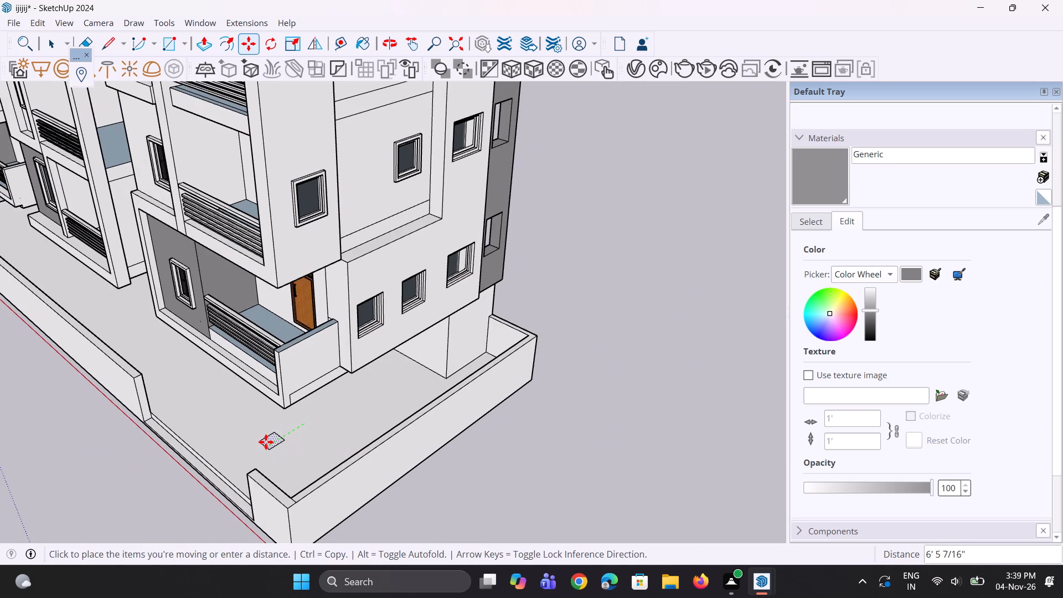
click(266, 442)
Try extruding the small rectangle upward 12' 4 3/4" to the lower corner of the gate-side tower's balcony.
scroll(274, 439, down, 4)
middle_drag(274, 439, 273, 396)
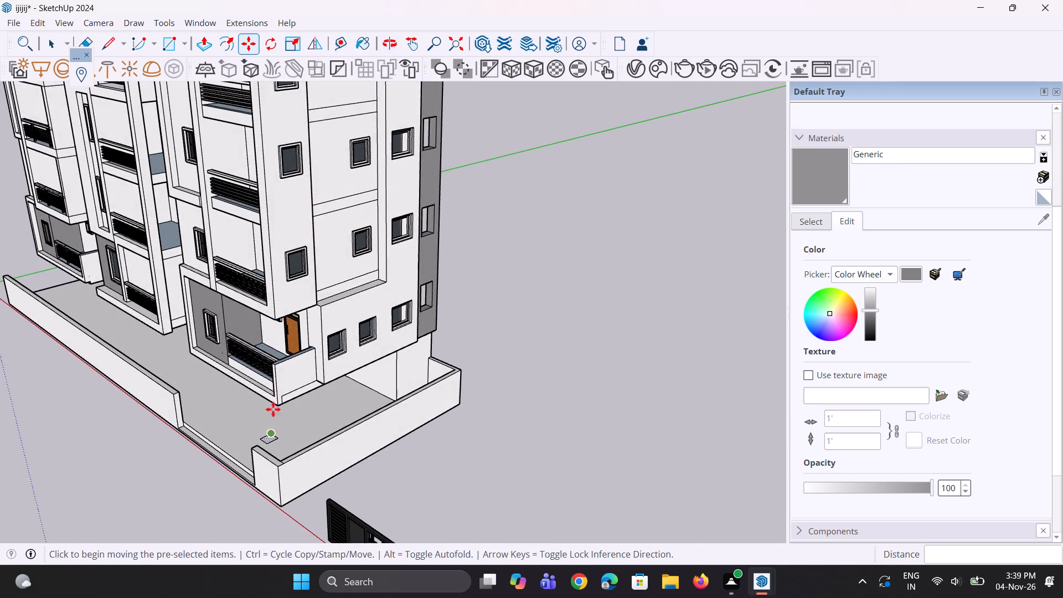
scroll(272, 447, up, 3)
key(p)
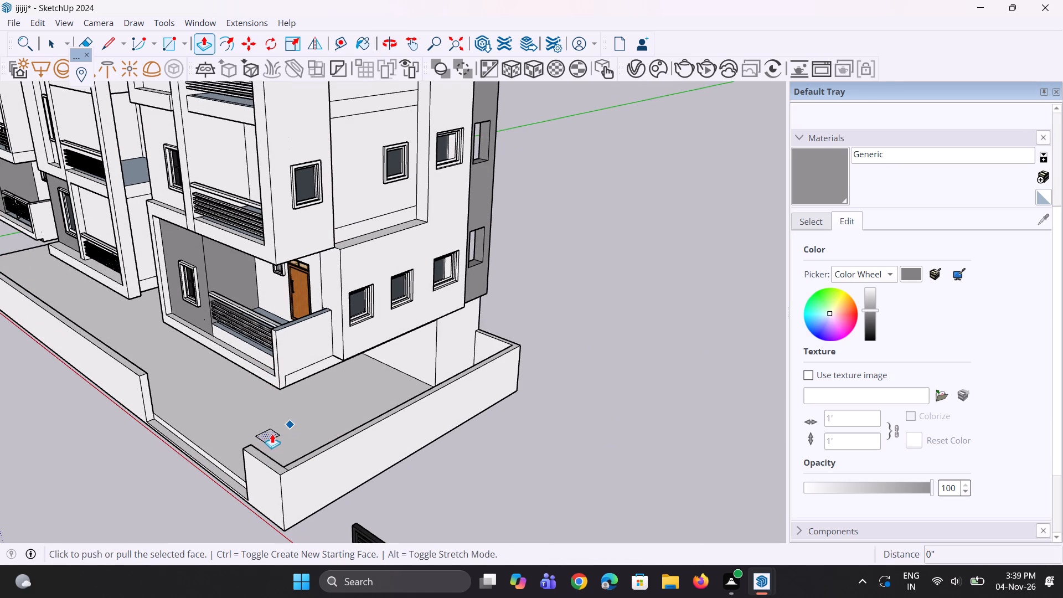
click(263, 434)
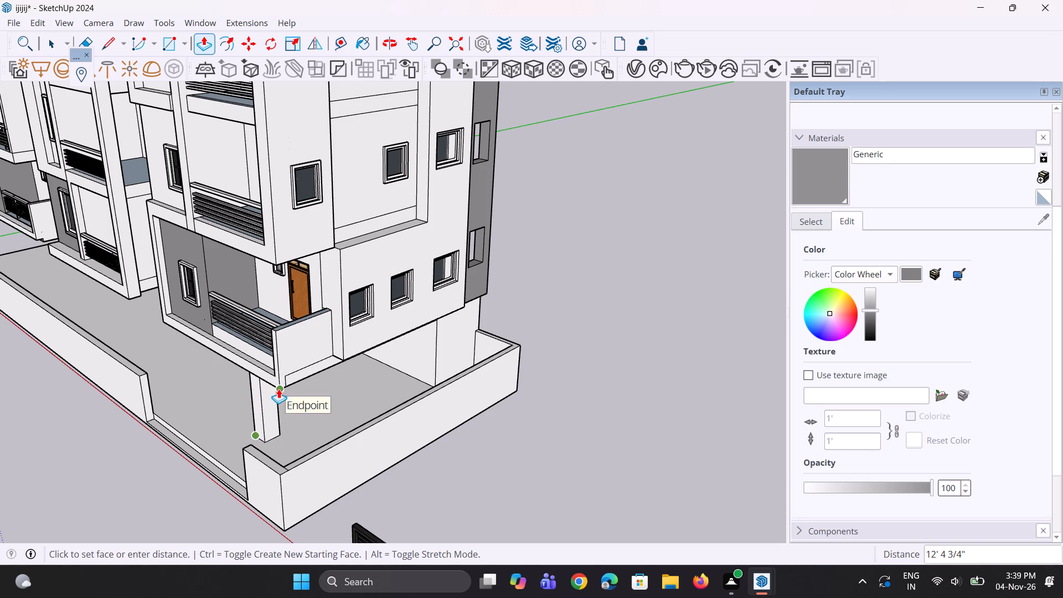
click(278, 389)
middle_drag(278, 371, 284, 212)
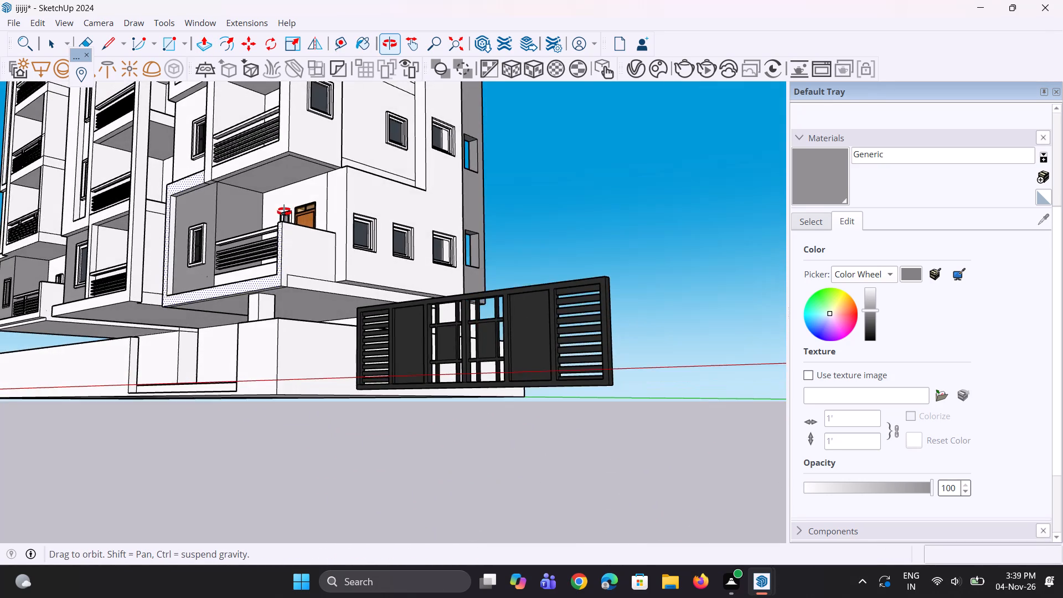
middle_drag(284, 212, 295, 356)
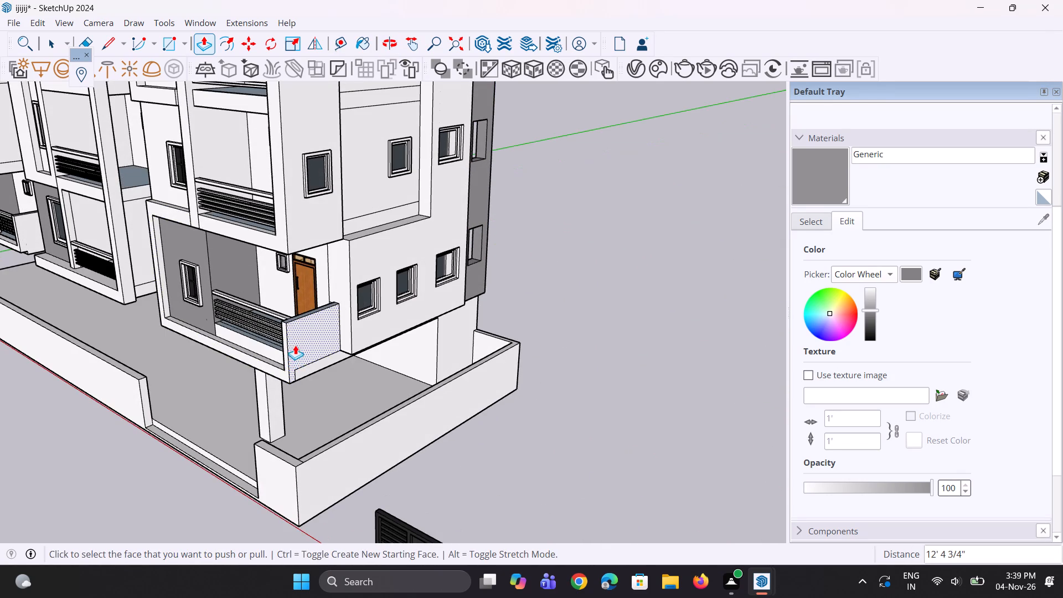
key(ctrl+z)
Copy the small rectangle 104' 9 5/16" along the red axis to the courtyard's far end.
scroll(285, 338, down, 4)
middle_drag(255, 432, 305, 447)
key(space)
scroll(294, 430, up, 9)
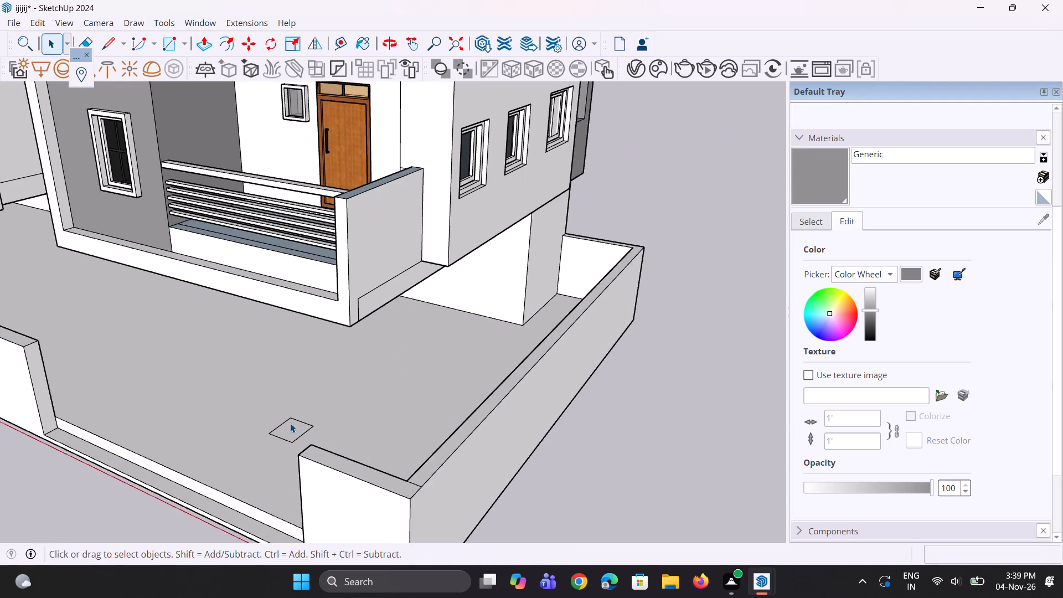
scroll(290, 430, up, 7)
click(300, 431)
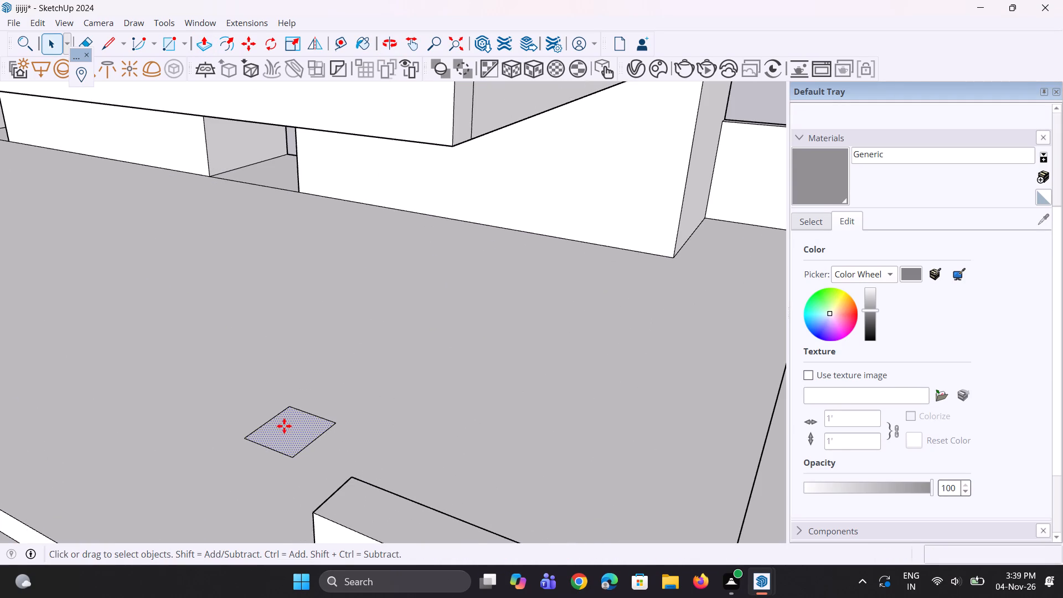
key(m)
scroll(283, 428, up, 2)
click(298, 450)
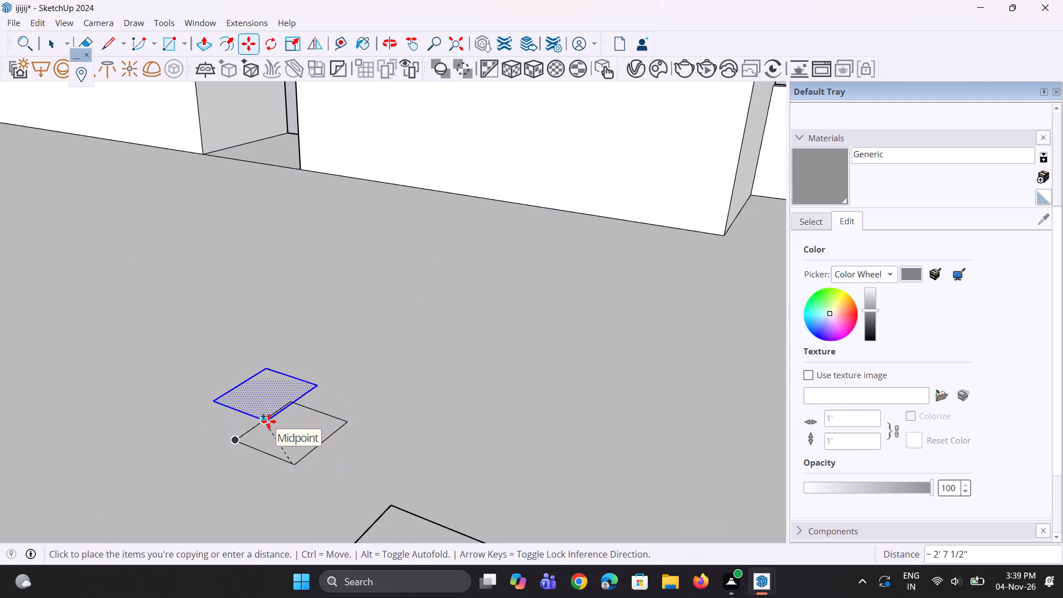
scroll(269, 421, down, 2)
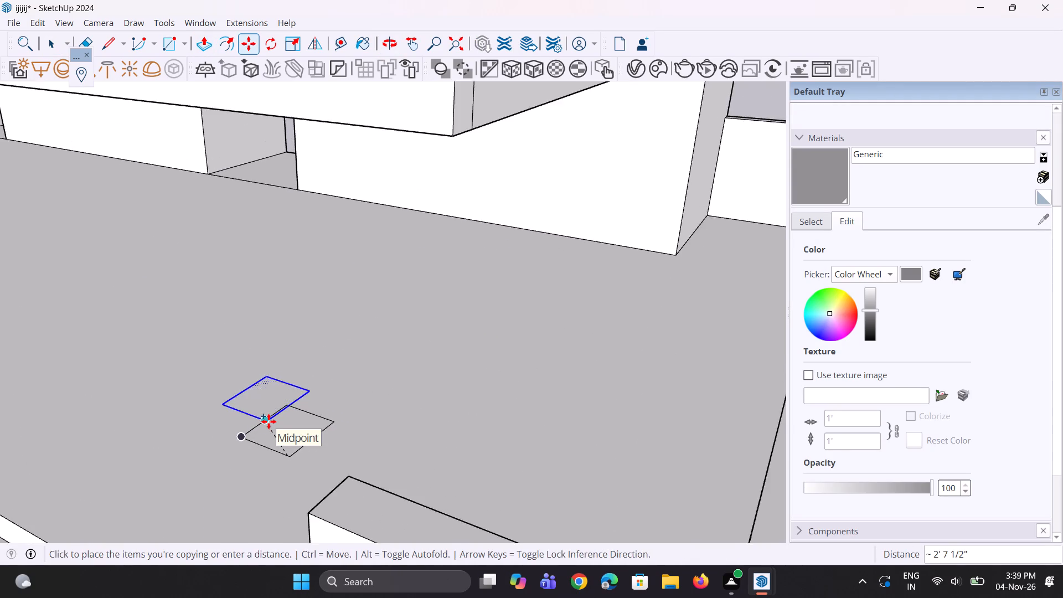
scroll(269, 421, down, 5)
scroll(269, 421, down, 20)
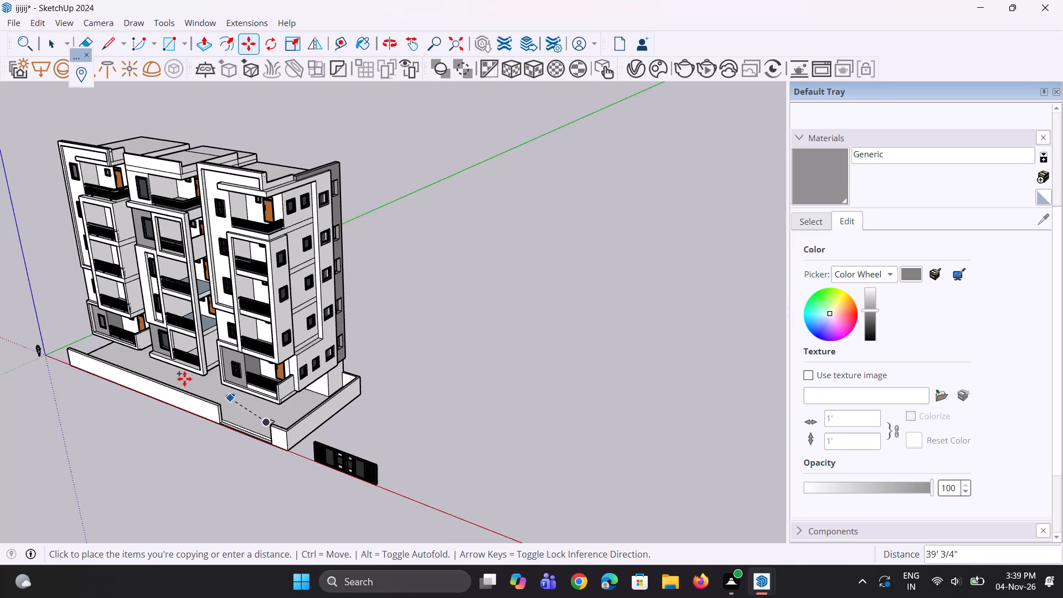
scroll(152, 371, up, 7)
scroll(85, 335, up, 4)
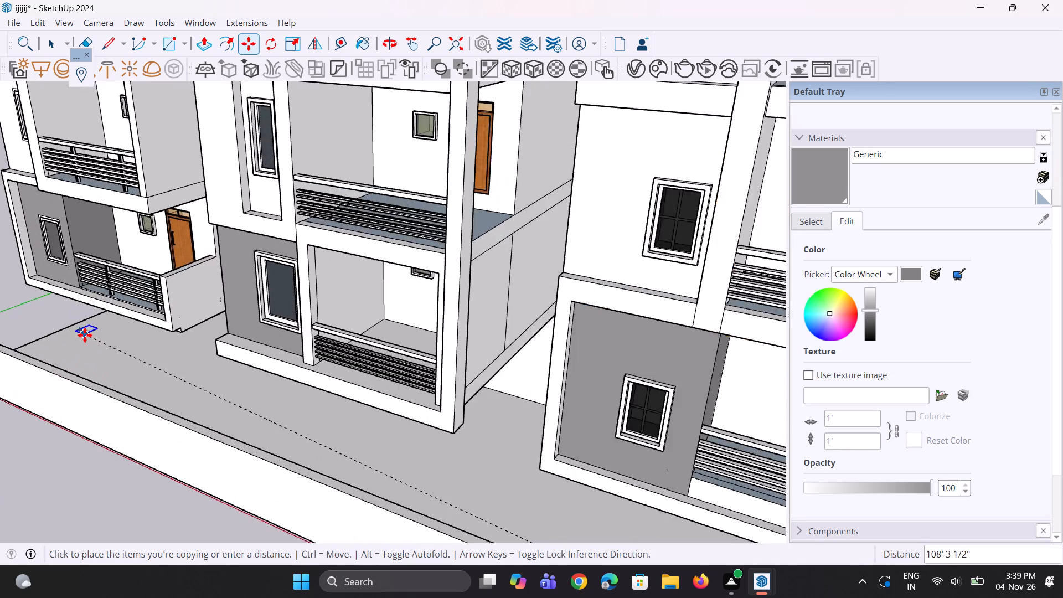
scroll(85, 335, up, 3)
middle_drag(153, 336, 79, 324)
scroll(407, 256, down, 5)
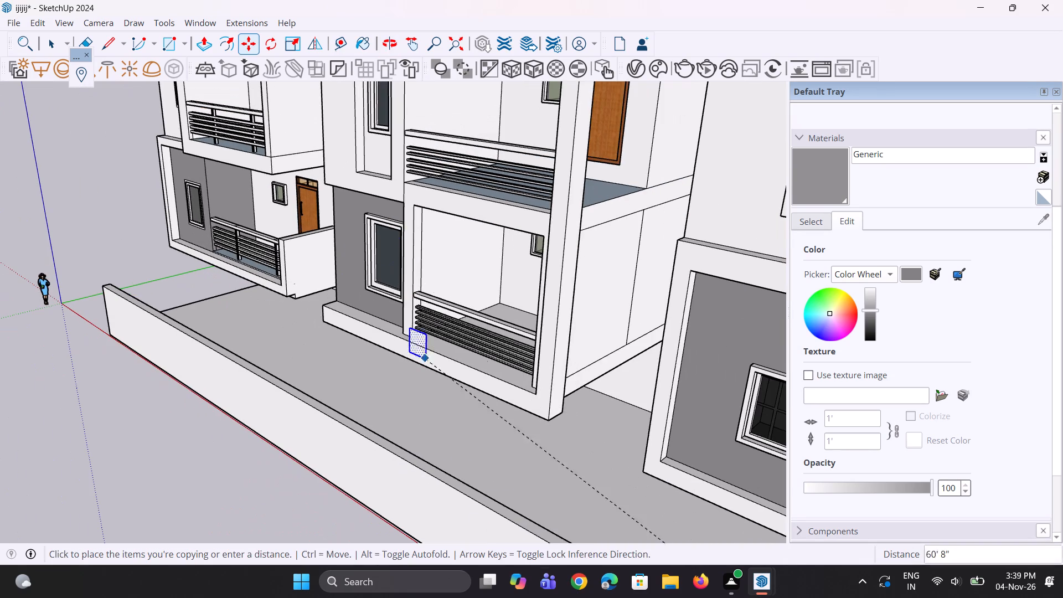
scroll(858, 586, down, 4)
scroll(741, 425, down, 1)
scroll(450, 312, down, 3)
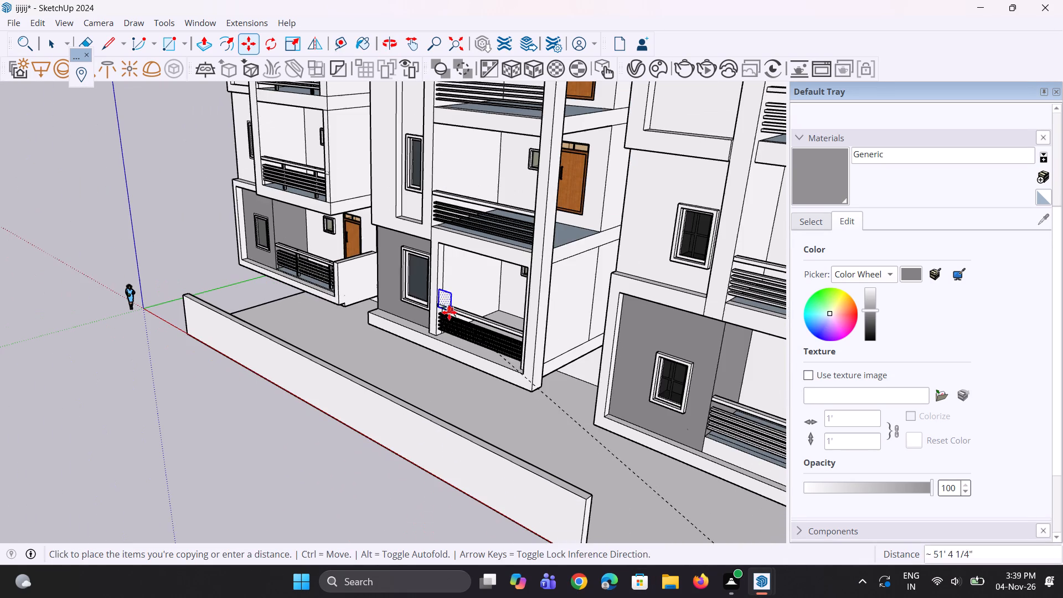
scroll(844, 360, down, 3)
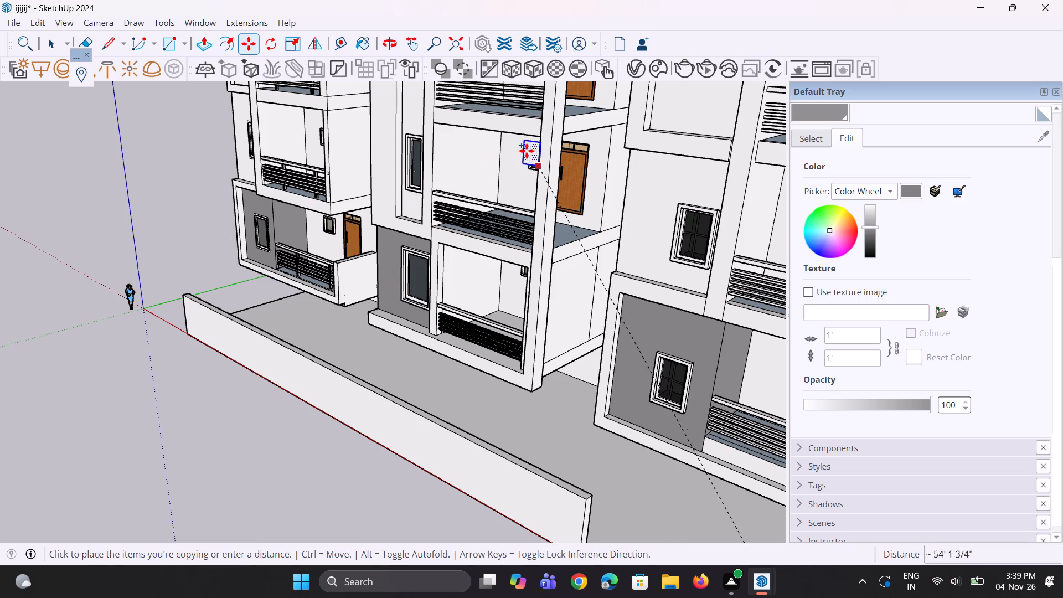
scroll(363, 240, down, 3)
scroll(272, 290, down, 3)
middle_drag(299, 297, 265, 370)
scroll(390, 368, up, 7)
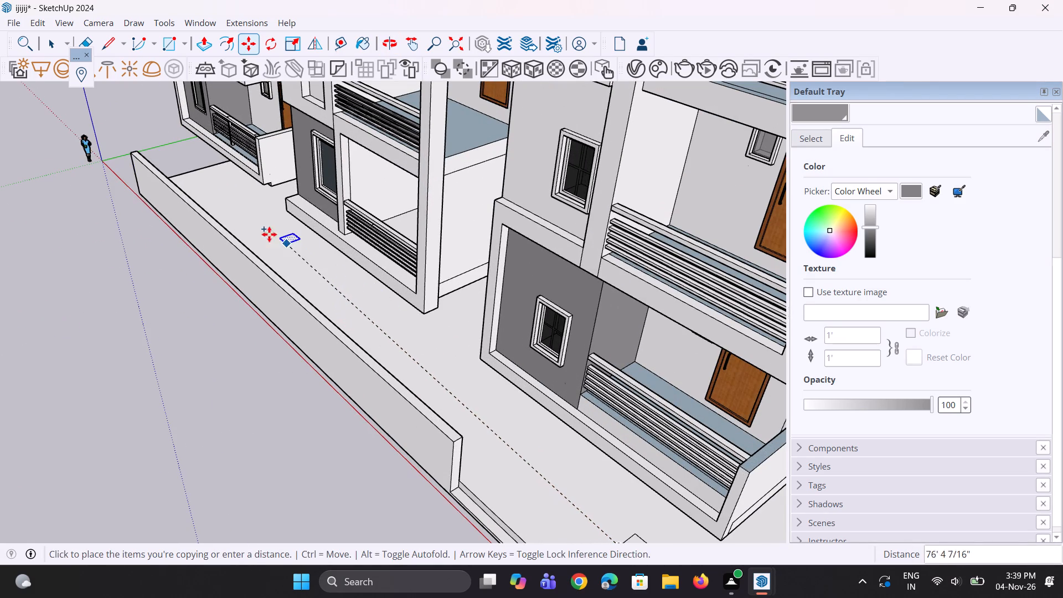
click(198, 187)
Divide the copy distance by 5 to get evenly spaced rectangles between the original and the copy.
text(/5)
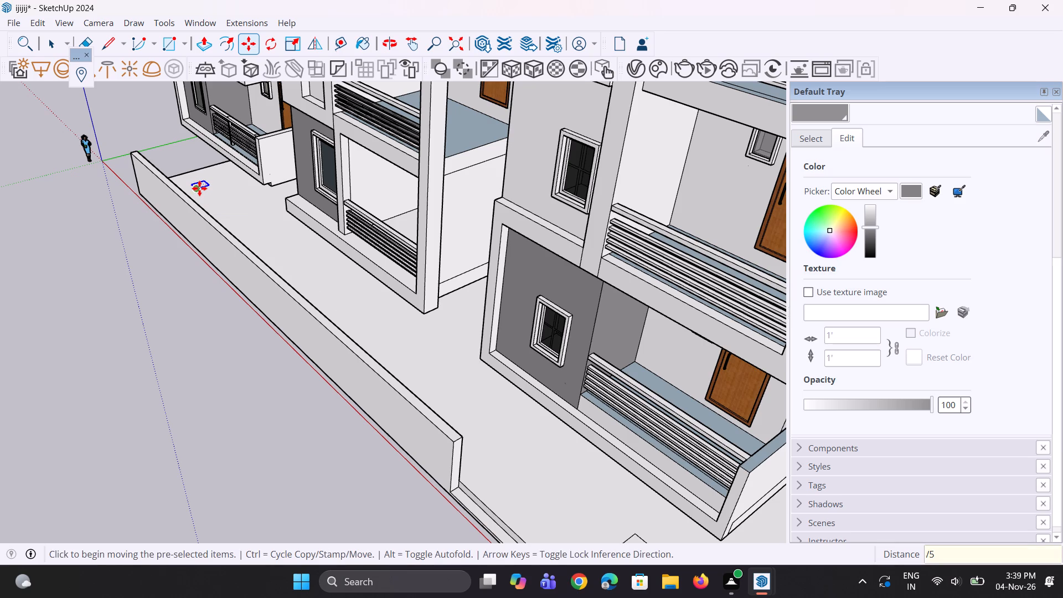
key(Return)
Copy all six courtyard floor rectangles together about 20' along the green axis, toward the building side.
scroll(209, 258, down, 9)
middle_drag(390, 524, 352, 448)
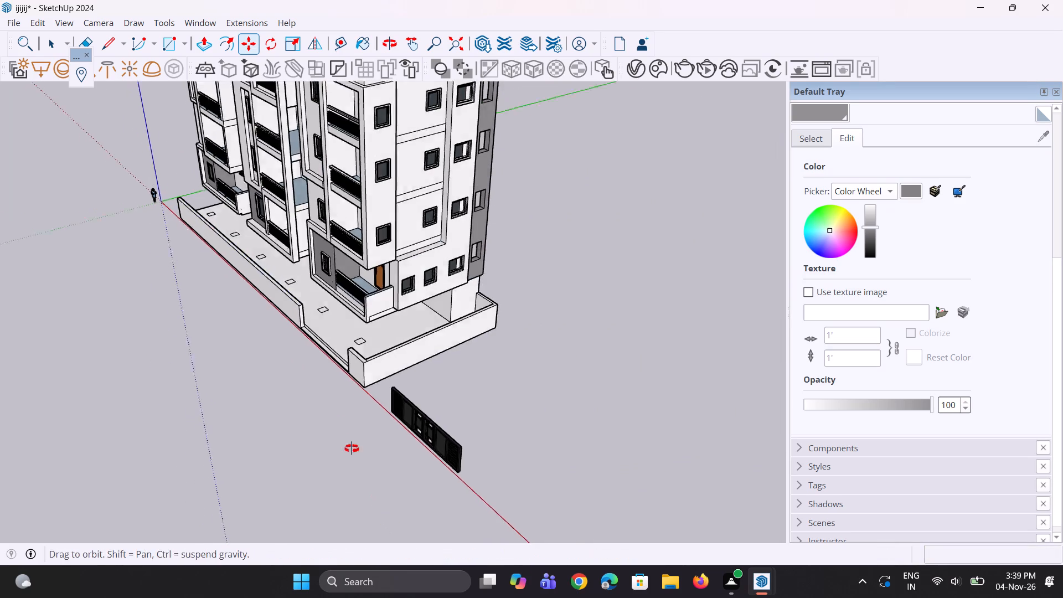
middle_drag(352, 448, 338, 420)
key(space)
scroll(342, 351, up, 9)
key(space)
middle_drag(353, 289, 337, 321)
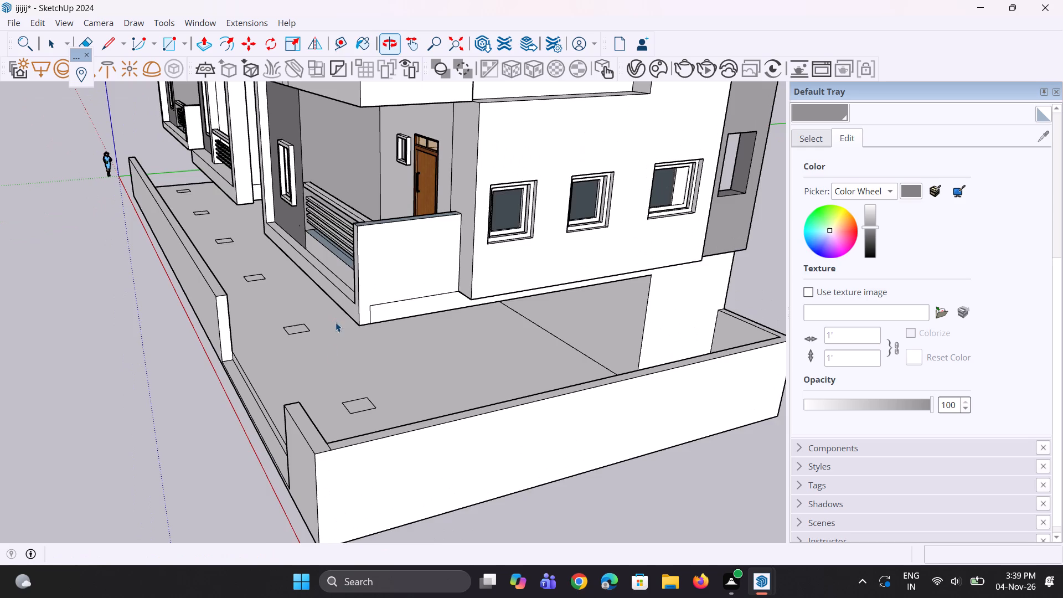
scroll(336, 386, up, 3)
click(360, 411)
ctrl+scroll(293, 330, up, 1)
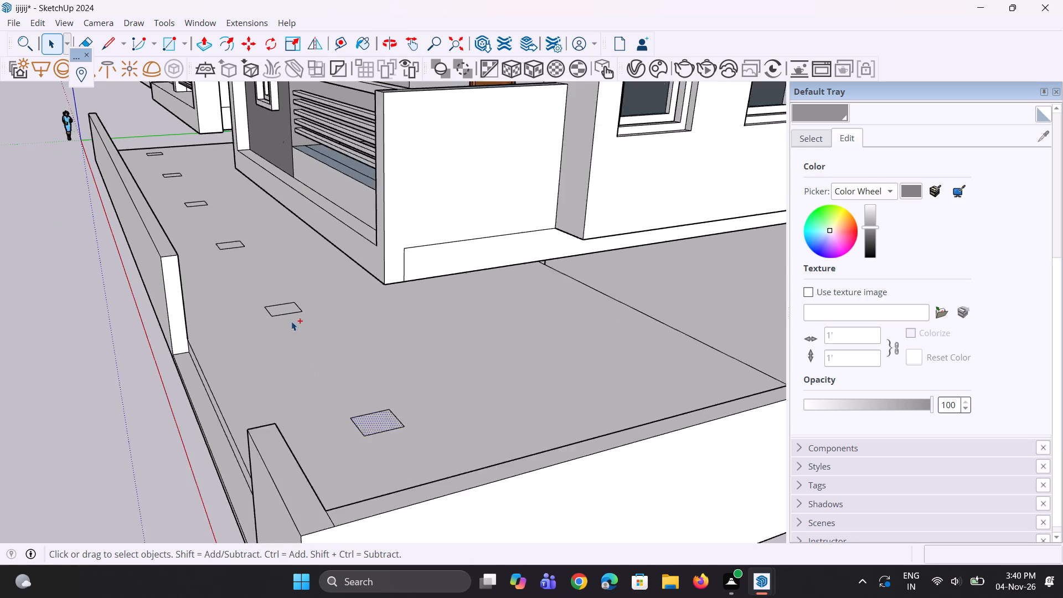
ctrl+scroll(291, 321, up, 2)
ctrl+click(285, 306)
ctrl+scroll(169, 210, up, 2)
ctrl+scroll(208, 233, up, 2)
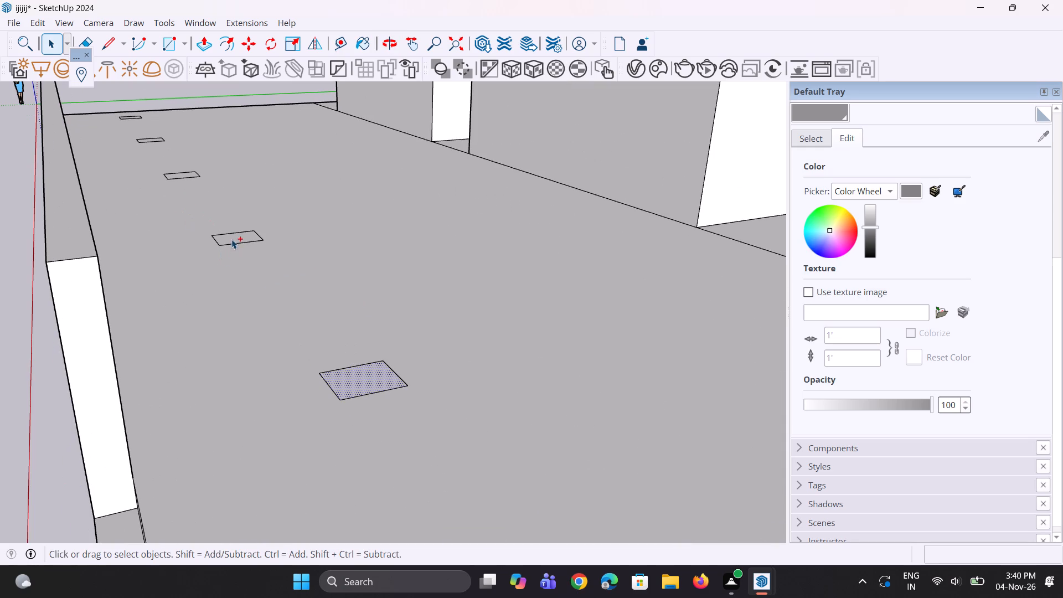
ctrl+click(231, 239)
ctrl+scroll(173, 162, up, 5)
ctrl+click(189, 180)
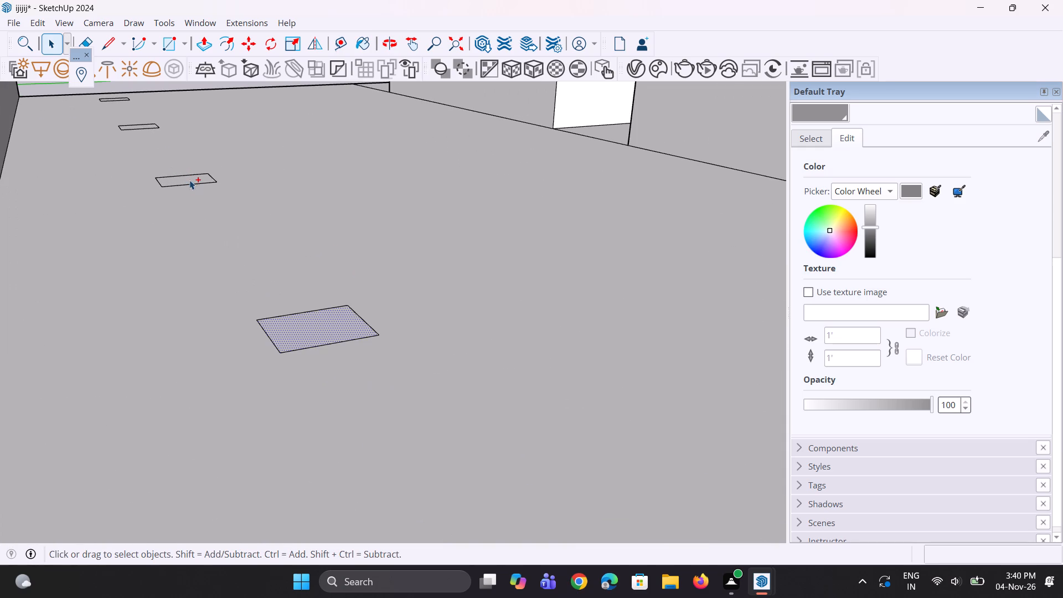
ctrl+scroll(133, 122, up, 5)
ctrl+middle_drag(133, 116, 143, 161)
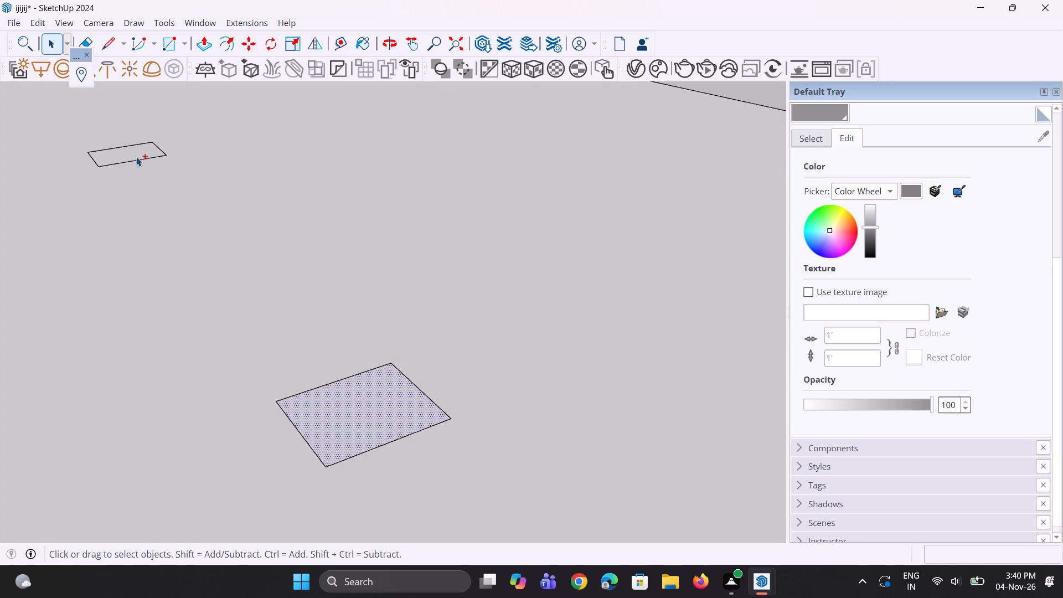
ctrl+click(136, 157)
ctrl+scroll(317, 349, down, 6)
ctrl+scroll(137, 154, up, 2)
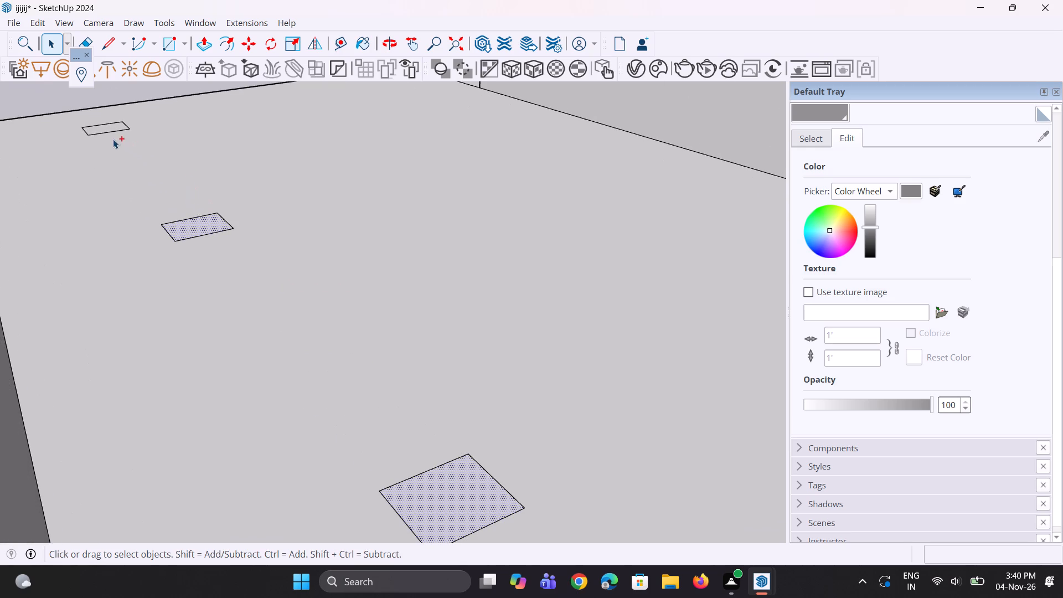
ctrl+click(103, 129)
scroll(144, 217, down, 3)
key(m)
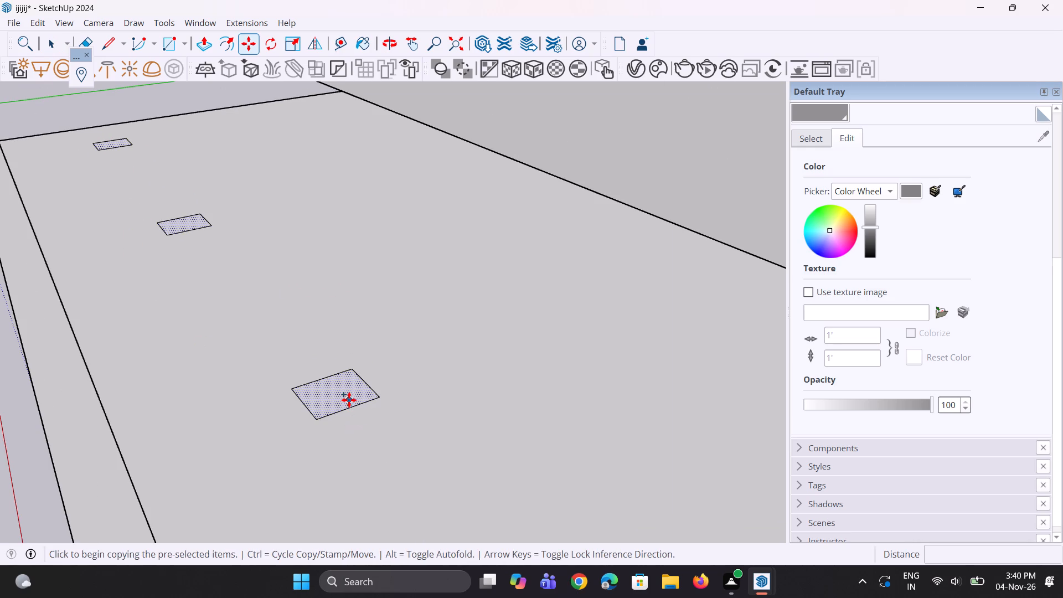
click(349, 400)
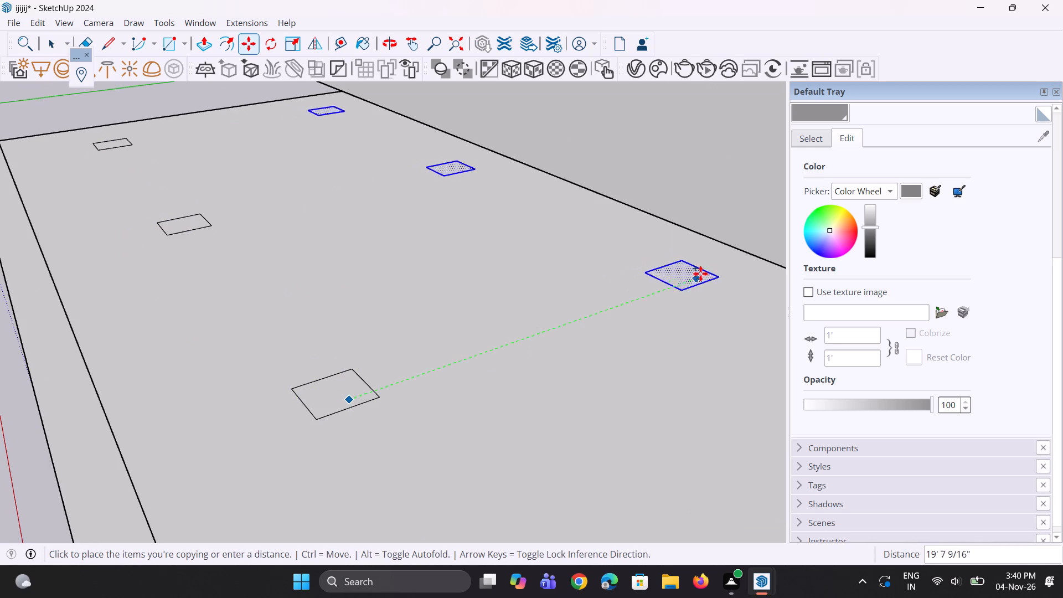
click(715, 275)
Divide the copy distance by 2 to add an evenly spaced middle row of rectangles.
text(/2)
key(Return)
Extrude the gate-end rectangle nearest the front boundary wall upward 12' 4 3/4" to the tower balcony's lower edge.
scroll(665, 283, down, 4)
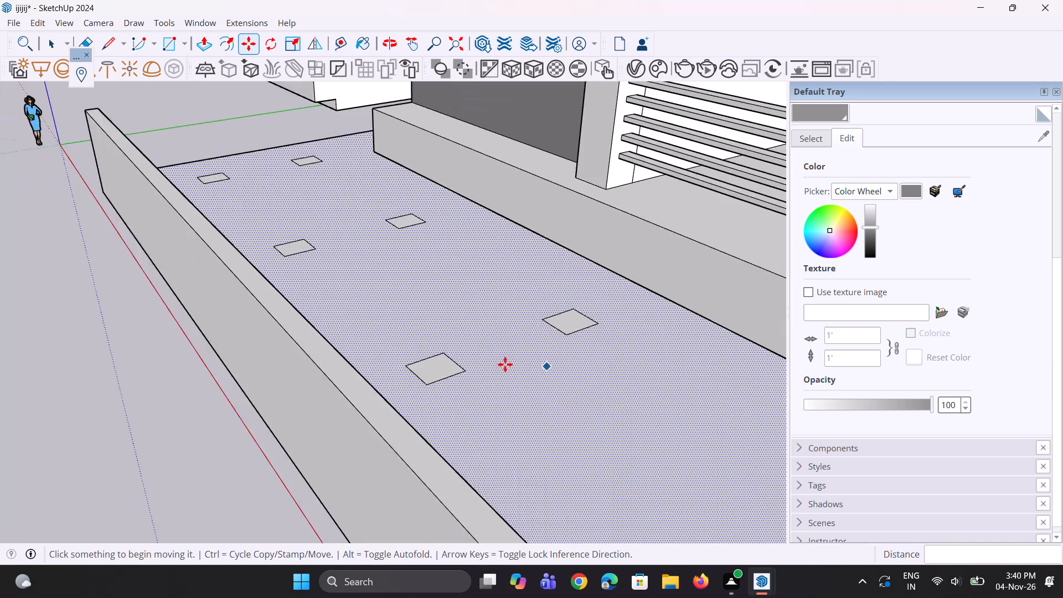
scroll(482, 348, down, 6)
middle_drag(474, 471, 472, 415)
scroll(468, 410, up, 1)
scroll(367, 338, down, 11)
middle_drag(510, 372, 512, 394)
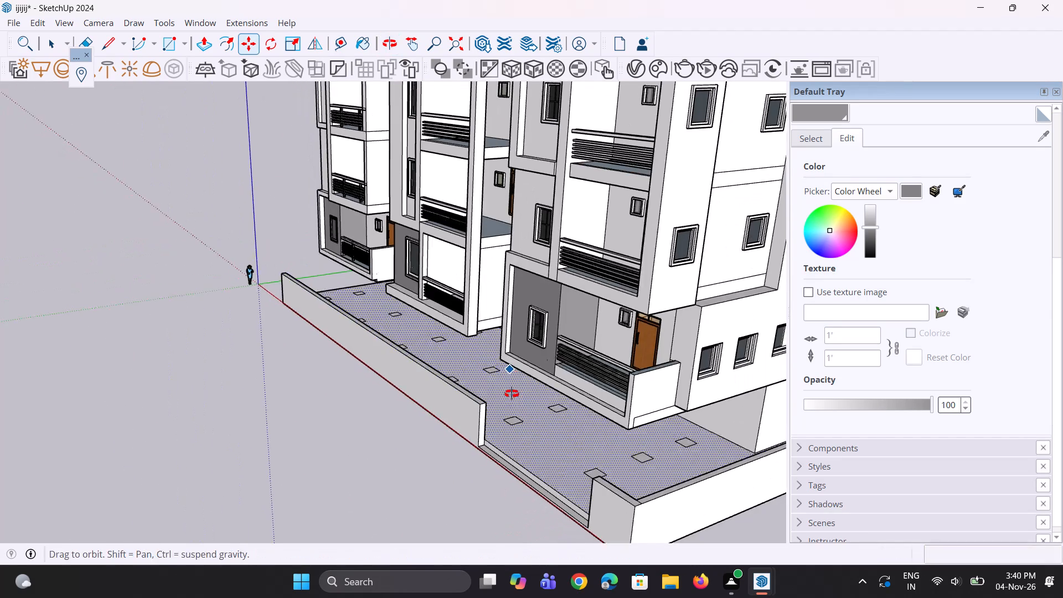
middle_drag(512, 394, 509, 405)
scroll(523, 445, up, 2)
key(p)
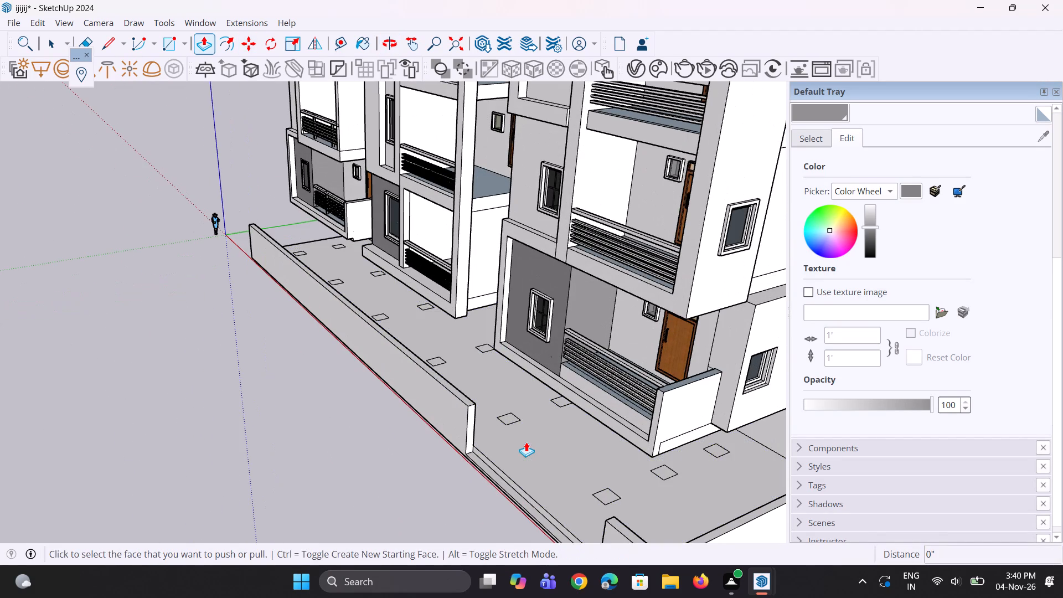
scroll(585, 529, up, 2)
scroll(630, 486, up, 1)
click(605, 493)
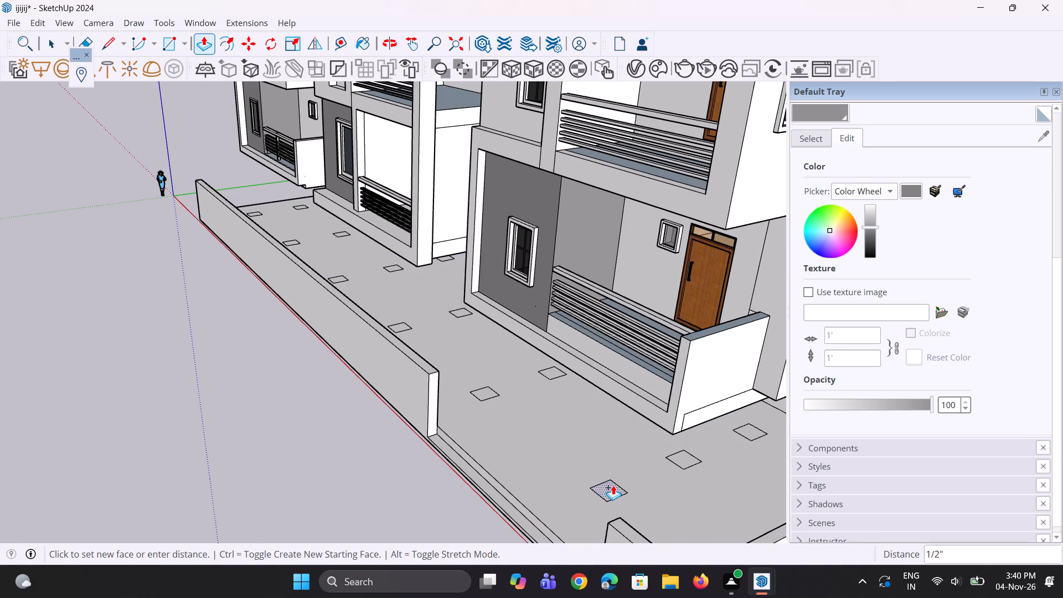
click(665, 433)
Repeat the 12' 4 3/4" extrusion on the other two rectangles in line with the gate-end column.
middle_drag(667, 486, 639, 449)
scroll(662, 466, up, 6)
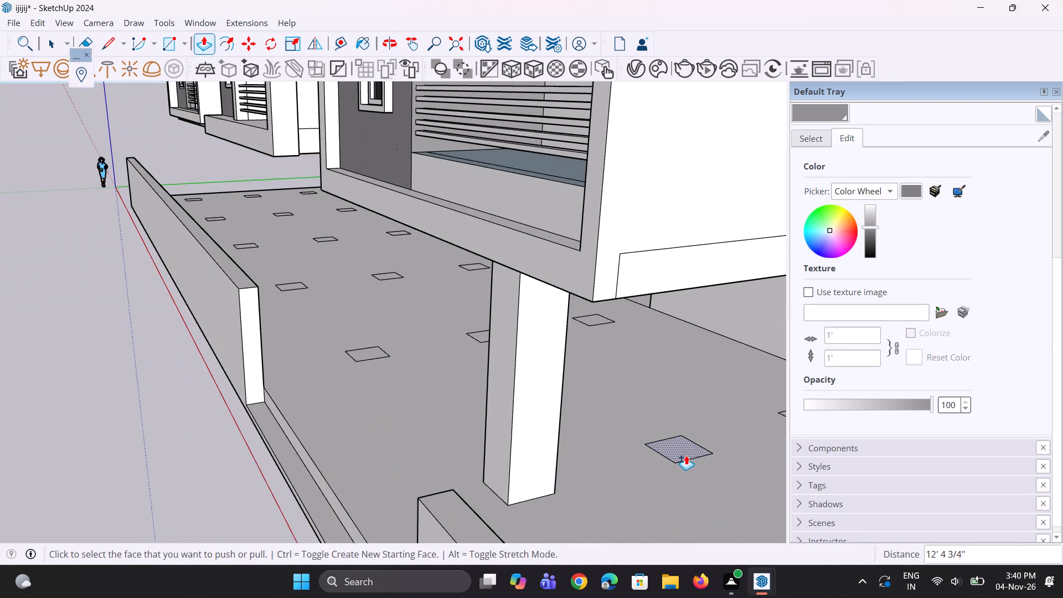
double_click(686, 455)
scroll(539, 398, down, 8)
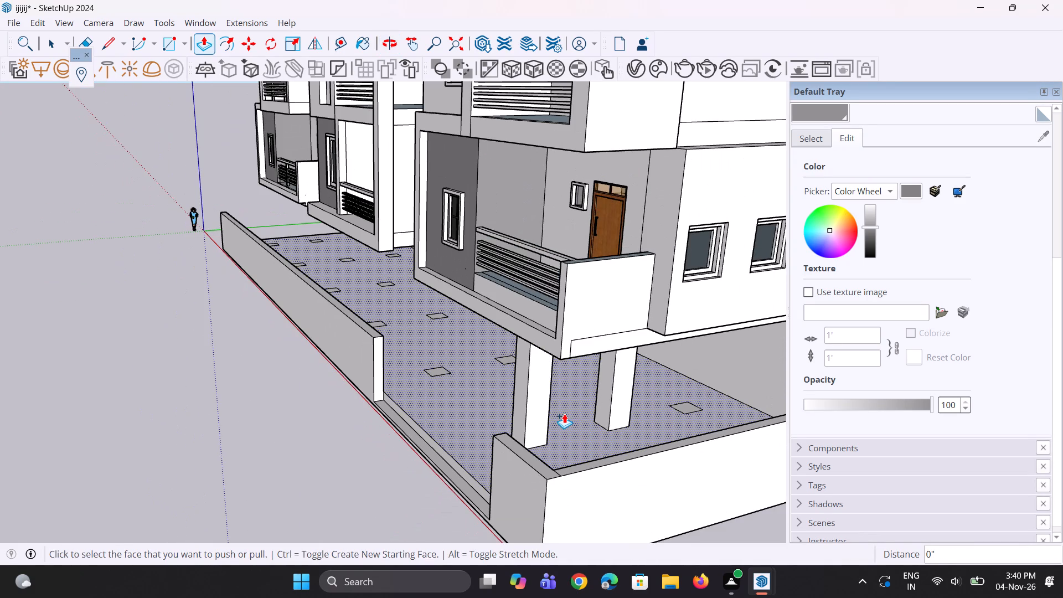
scroll(565, 414, down, 2)
scroll(692, 426, up, 4)
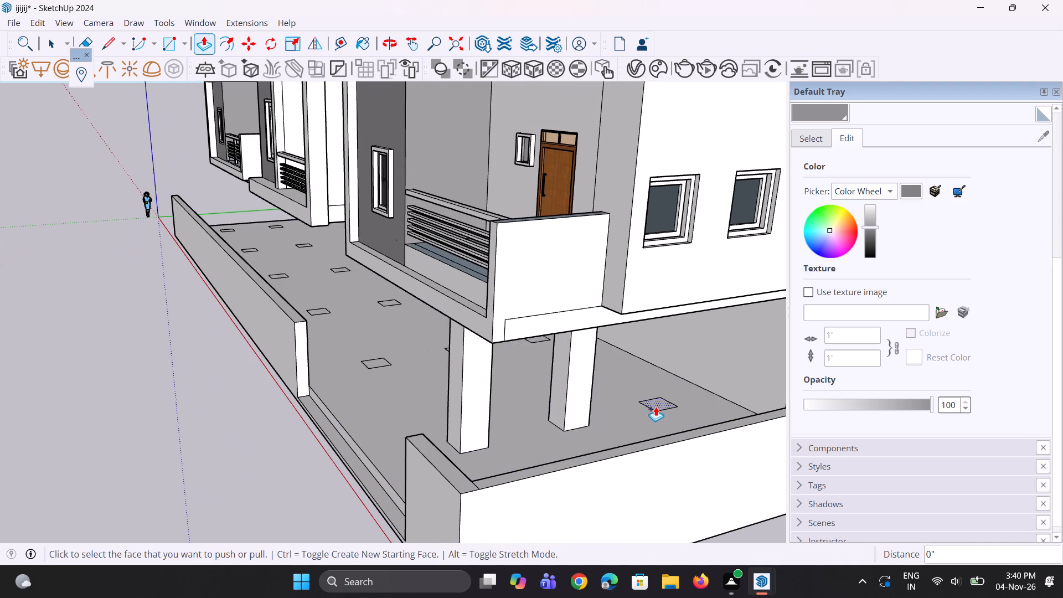
double_click(656, 406)
Extrude the three rectangles of the second line from the gate end upward by the same 12' 4 3/4".
scroll(453, 518, down, 10)
middle_drag(455, 455, 502, 420)
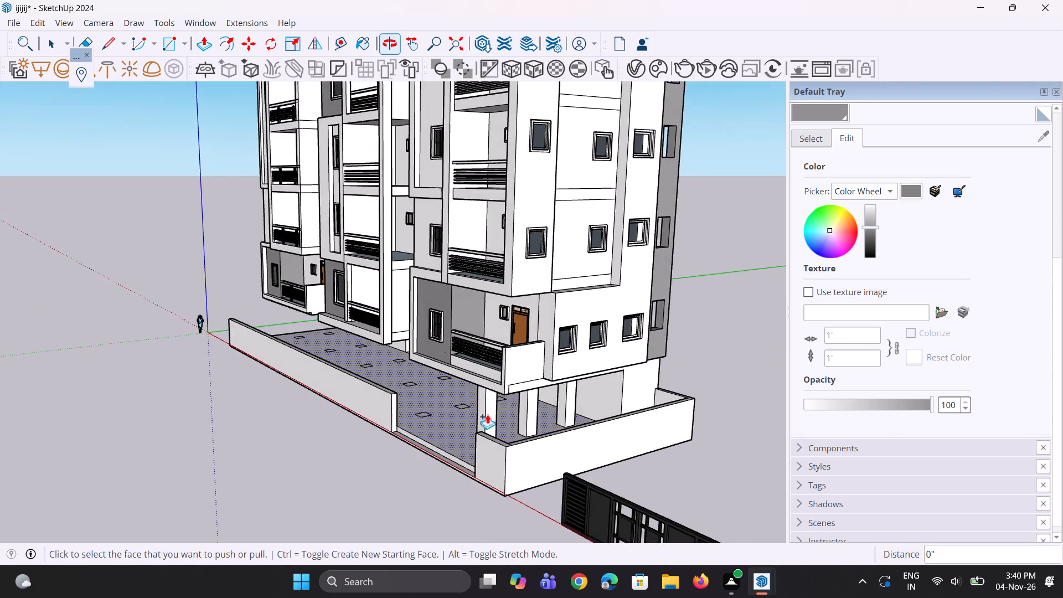
scroll(437, 410, up, 6)
double_click(419, 417)
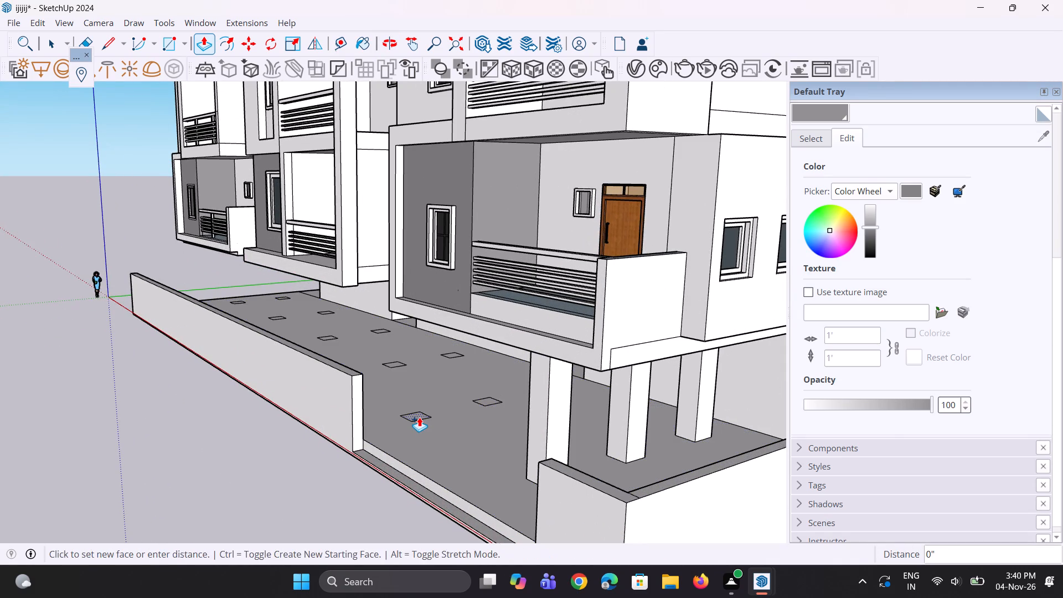
scroll(501, 396, up, 4)
double_click(489, 401)
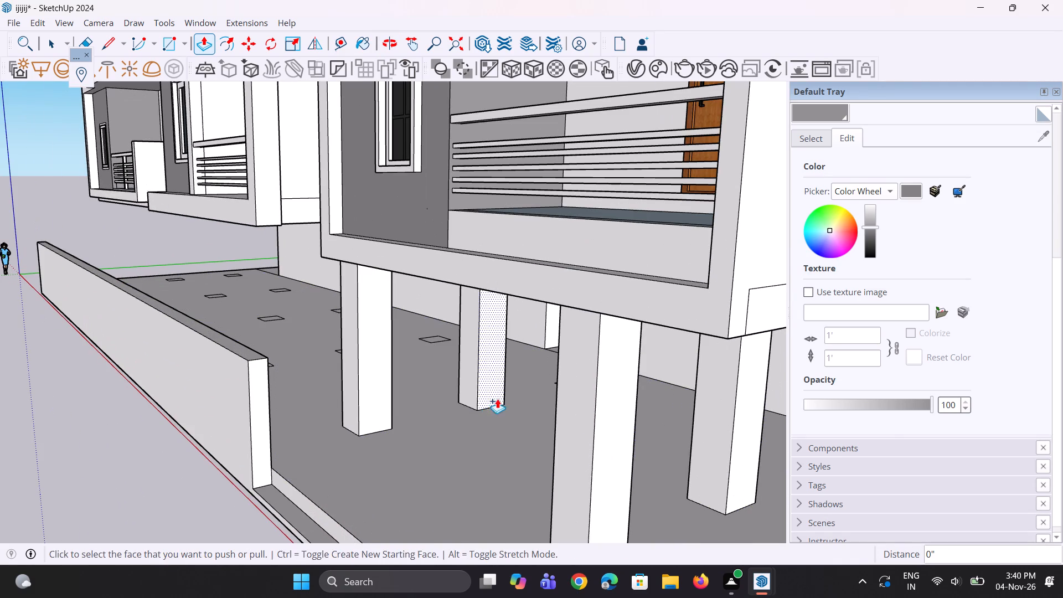
middle_drag(498, 399, 551, 413)
scroll(550, 414, up, 1)
scroll(573, 373, up, 2)
double_click(607, 378)
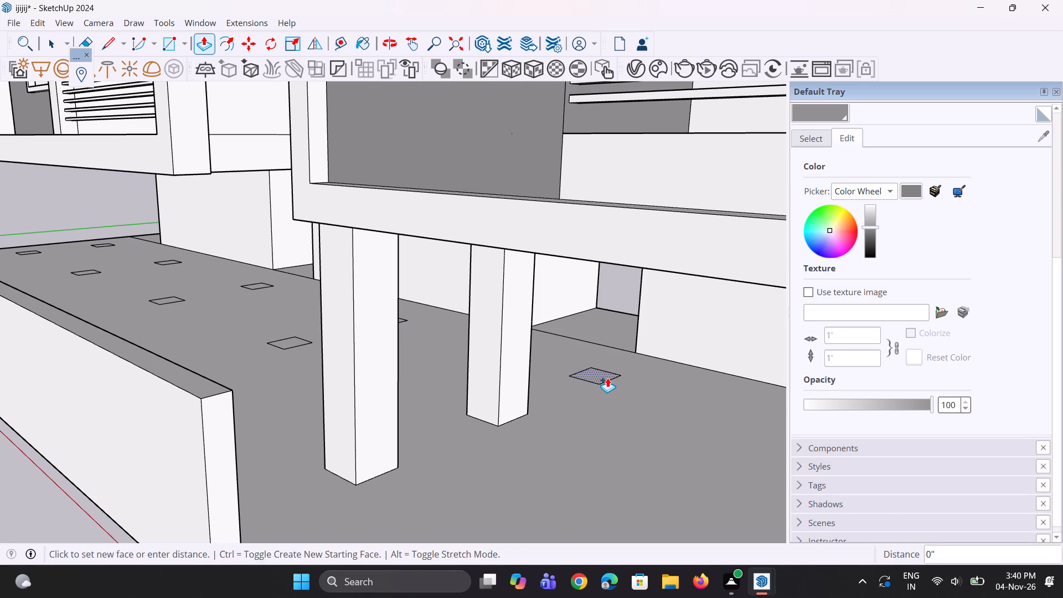
Extrude the three rectangles of the third line, at the middle tower's gate-side end, by the same 12' 4 3/4".
scroll(426, 430, down, 11)
scroll(470, 388, up, 1)
middle_drag(470, 388, 486, 432)
scroll(384, 390, up, 2)
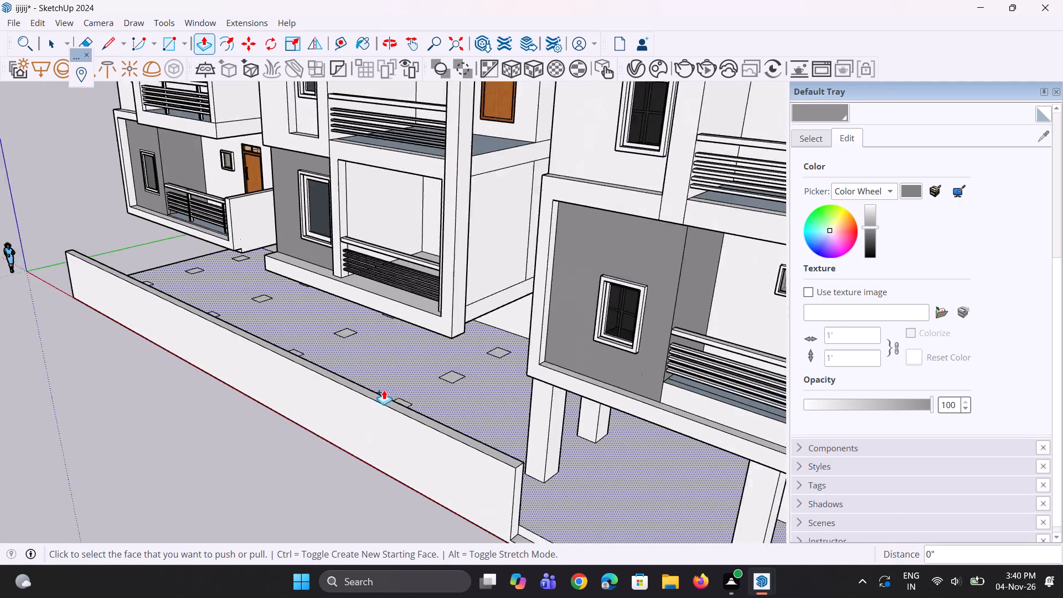
scroll(384, 390, up, 4)
middle_drag(403, 393, 390, 459)
scroll(392, 444, up, 3)
double_click(389, 429)
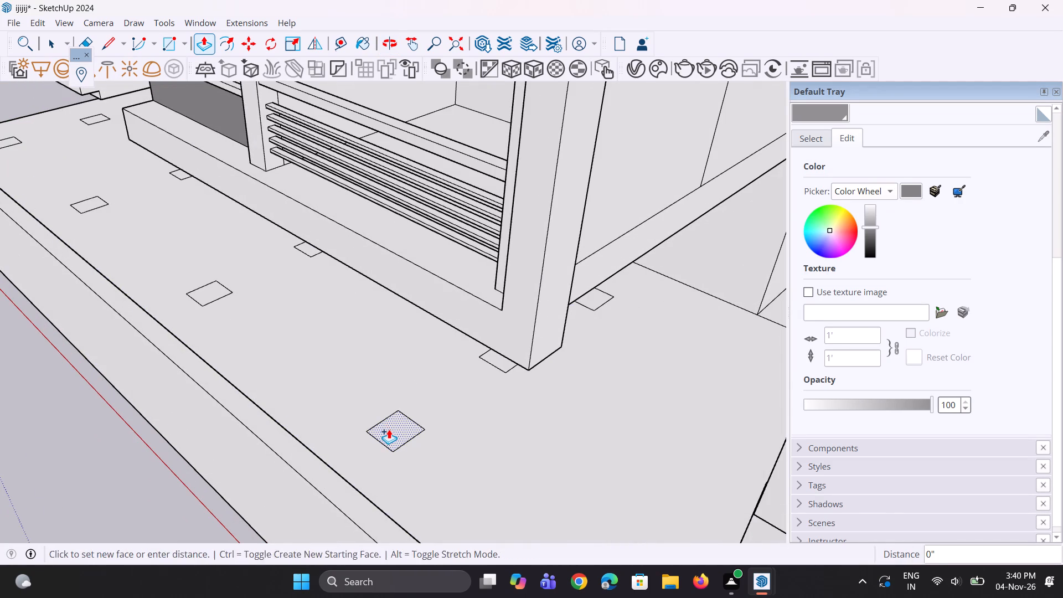
middle_drag(545, 446, 572, 379)
double_click(499, 380)
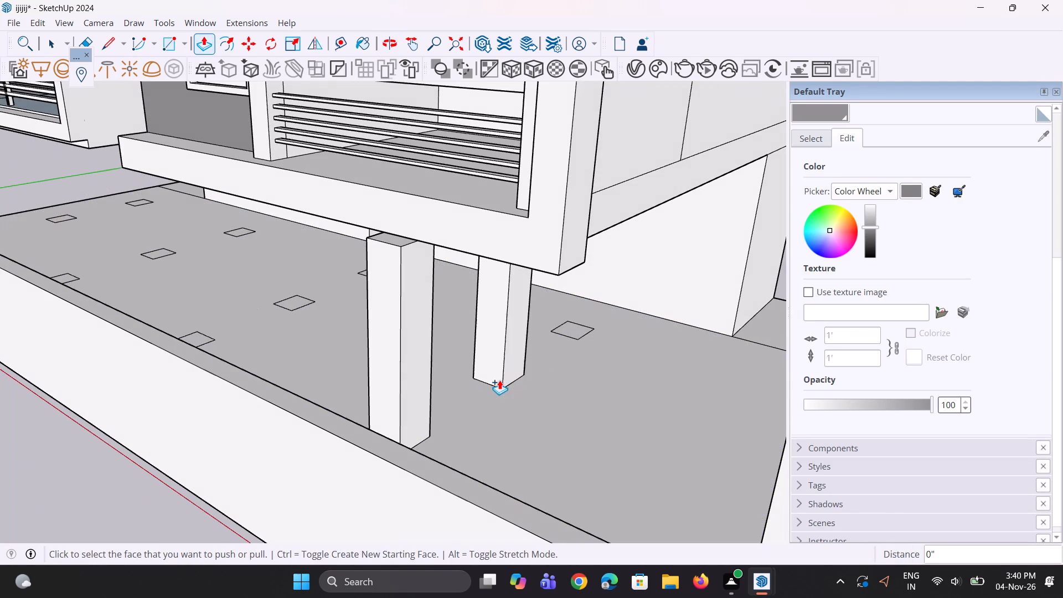
double_click(582, 328)
Extrude the three rectangles of the fourth line, at the middle tower's far end, by the same 12' 4 3/4".
scroll(596, 400, down, 8)
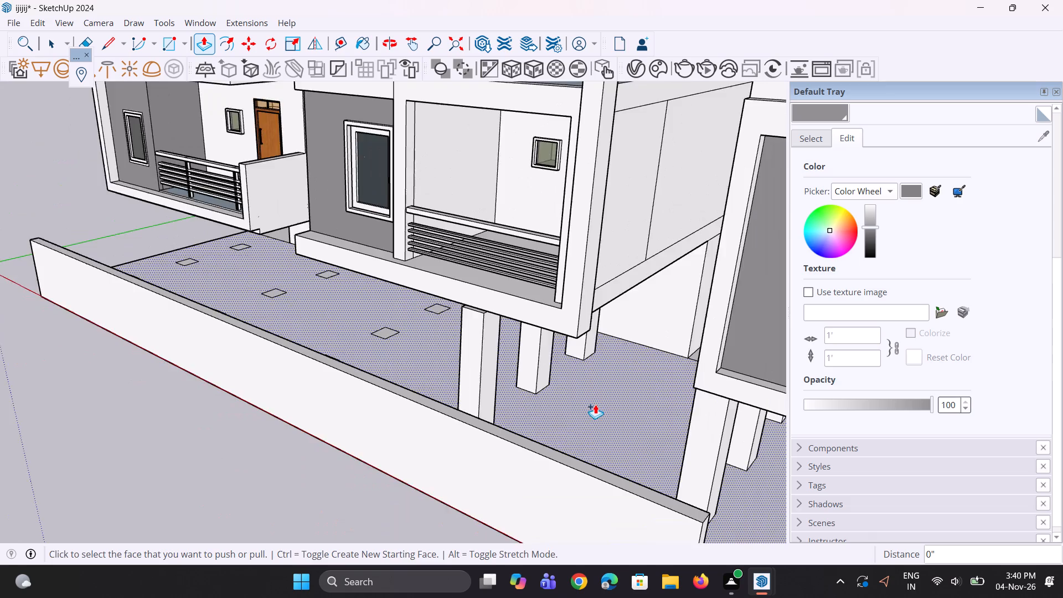
scroll(595, 404, down, 2)
middle_drag(427, 338, 424, 436)
scroll(408, 365, up, 8)
double_click(420, 342)
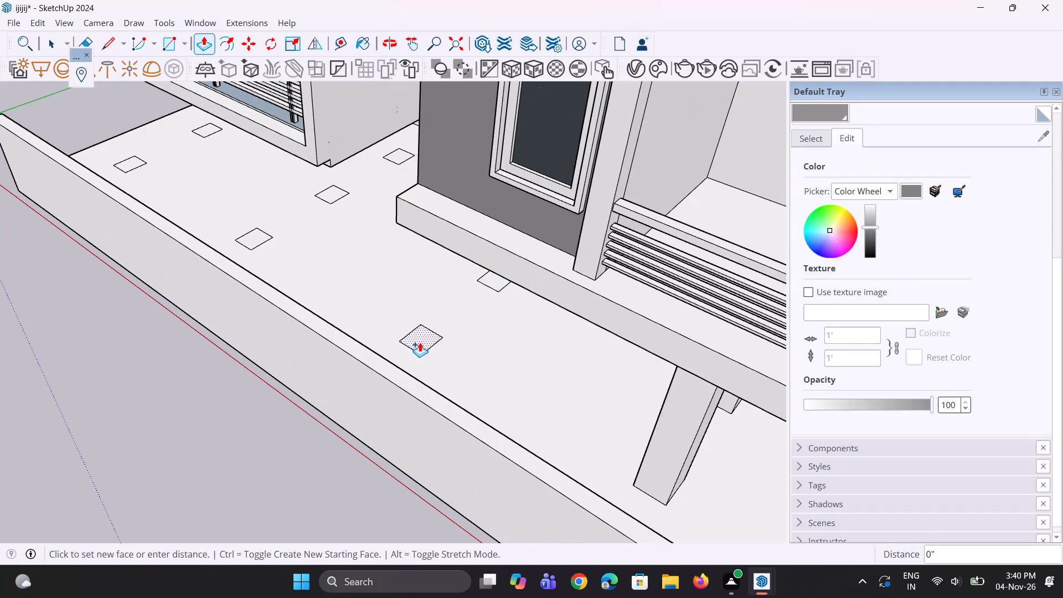
middle_drag(442, 427, 481, 317)
scroll(524, 297, up, 5)
double_click(529, 294)
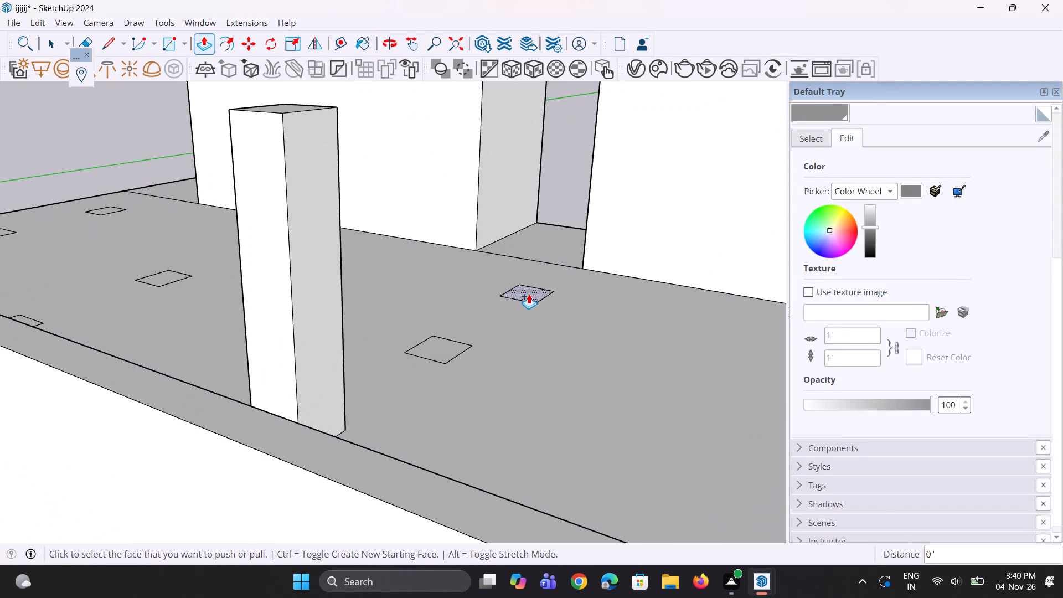
double_click(448, 350)
Extend the front column of the third line upward 1' 7 1/4" to meet the middle tower's balcony slab.
scroll(616, 416, down, 6)
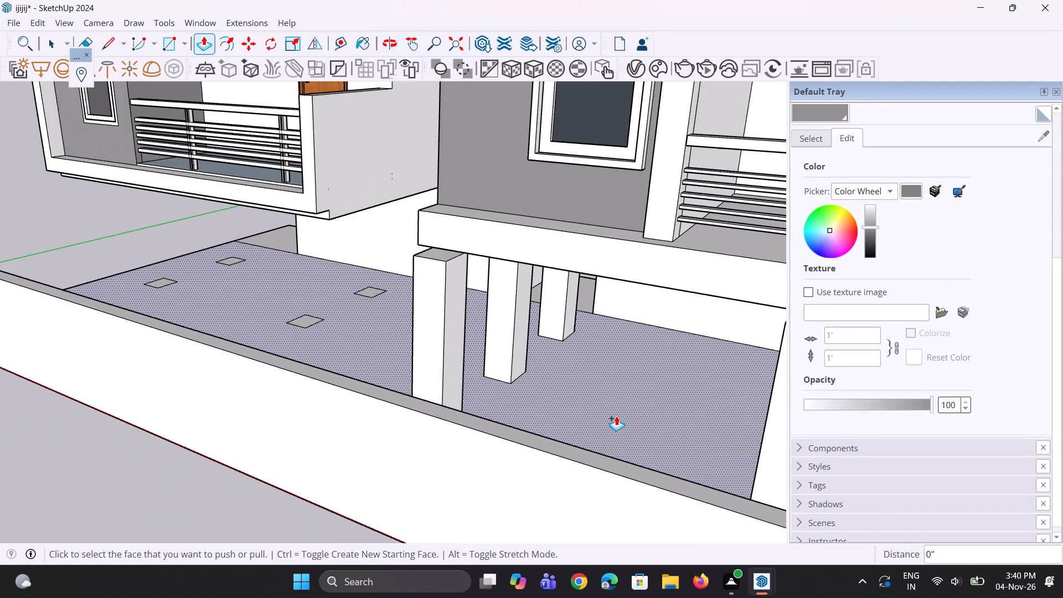
scroll(616, 416, down, 3)
middle_drag(613, 401, 602, 307)
scroll(540, 304, up, 2)
scroll(466, 293, up, 1)
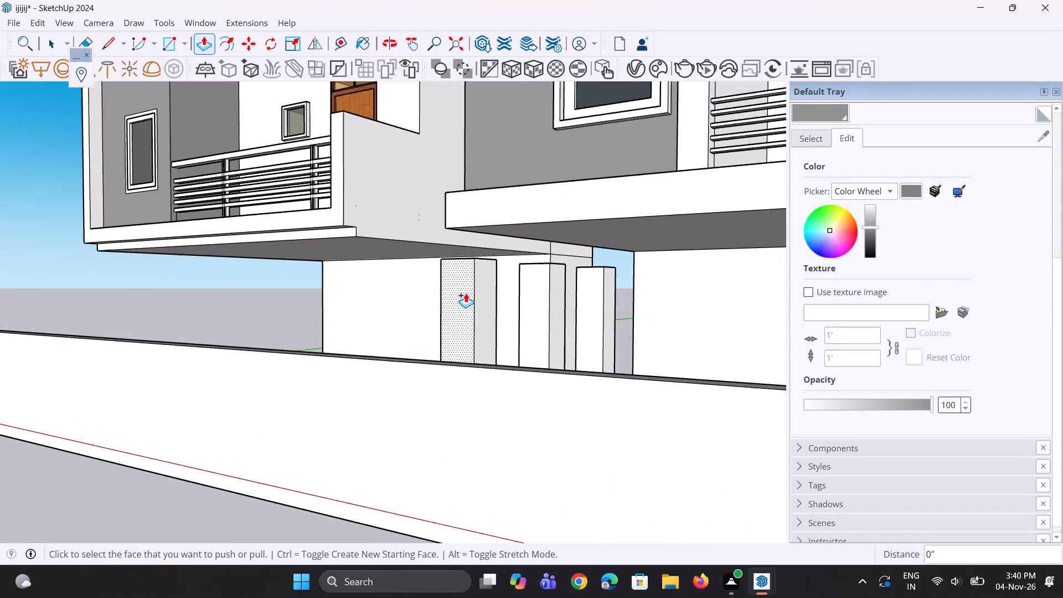
scroll(466, 293, up, 1)
middle_drag(467, 288, 471, 296)
scroll(398, 301, down, 8)
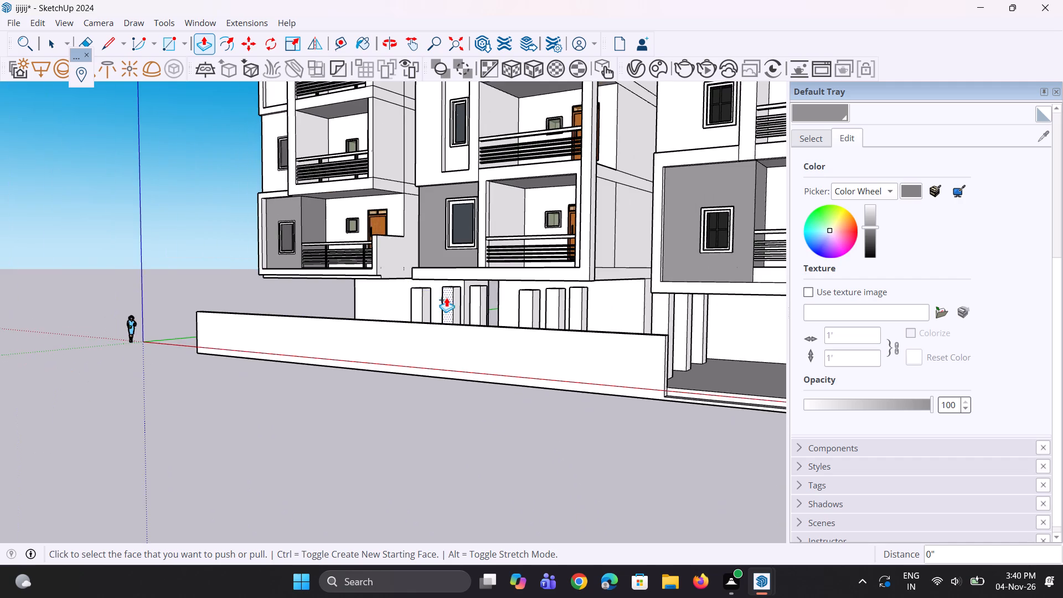
scroll(446, 297, down, 3)
scroll(514, 295, up, 11)
middle_drag(481, 286, 479, 318)
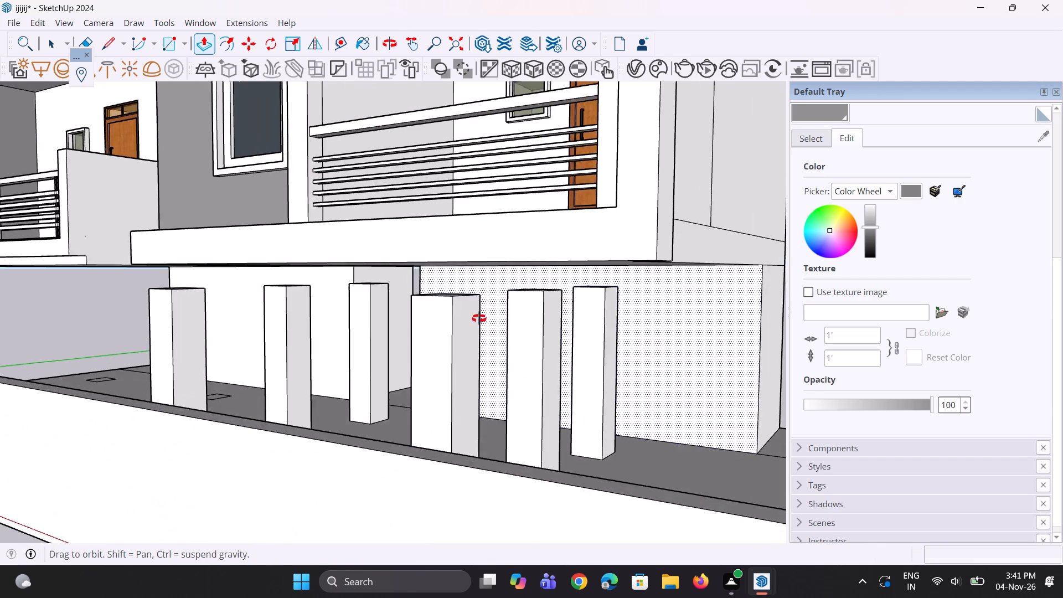
middle_drag(479, 318, 479, 326)
click(447, 349)
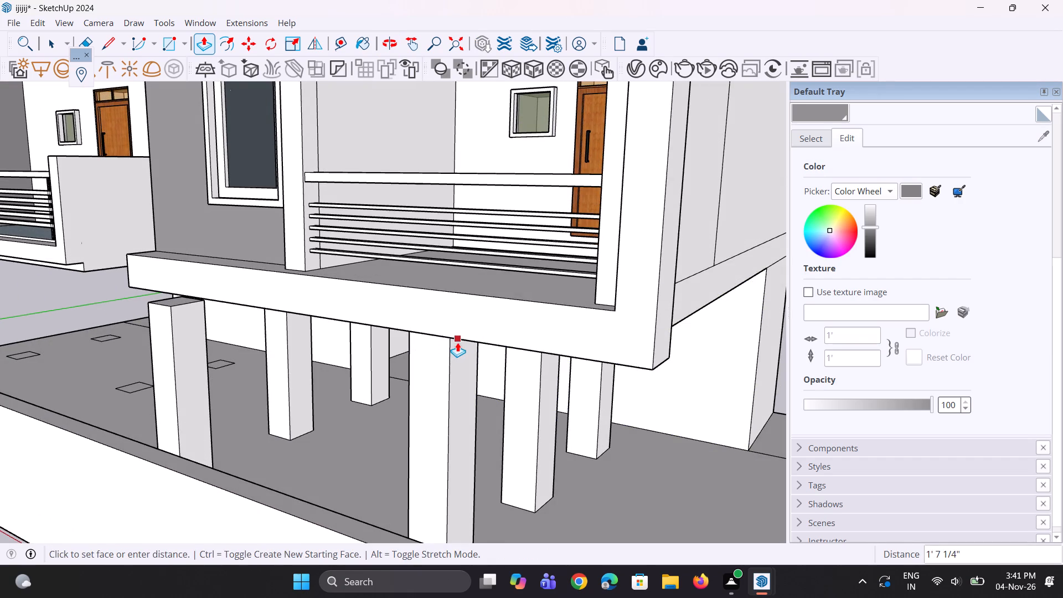
click(457, 342)
Repeat the 1' 7 1/4" extension on the other two columns of the third line beneath the middle tower.
middle_drag(502, 366, 499, 326)
scroll(543, 281, up, 6)
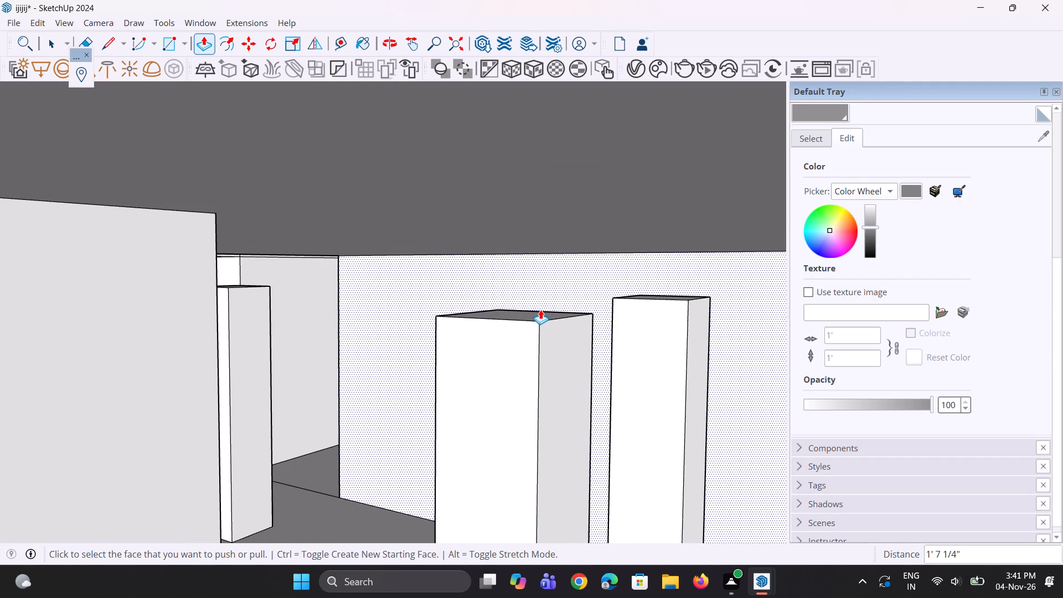
double_click(538, 317)
scroll(664, 287, up, 2)
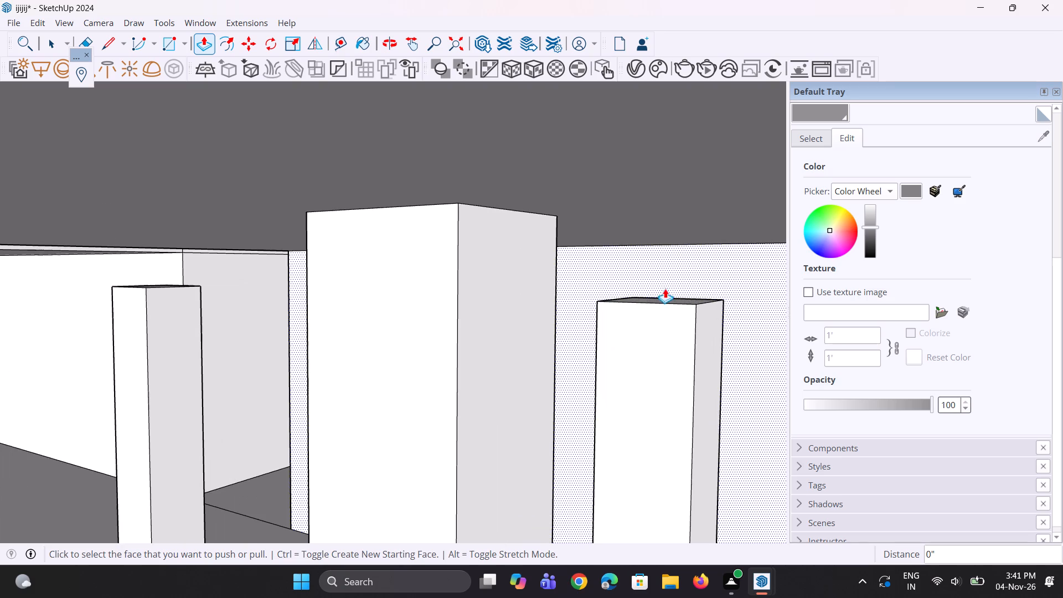
double_click(677, 302)
Extend the rear column of the fourth line, at the middle tower's far end, upward by the same 1' 7 1/4".
scroll(679, 304, down, 10)
scroll(220, 374, up, 3)
scroll(468, 280, up, 3)
middle_drag(465, 271, 465, 285)
middle_drag(464, 285, 483, 239)
scroll(419, 360, up, 4)
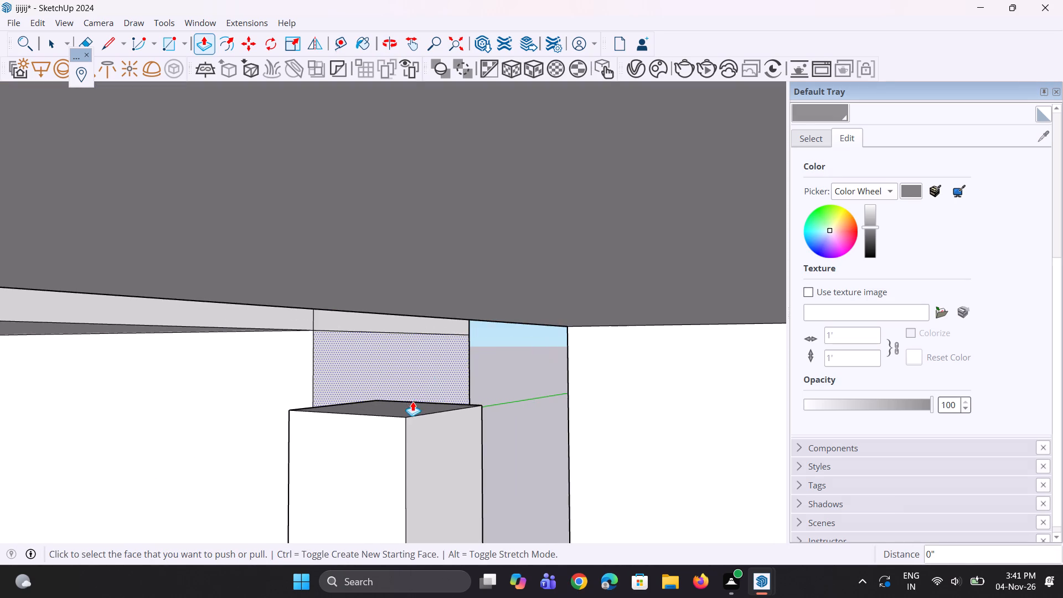
double_click(412, 410)
Pull the gate-side faces of all three fourth-line columns 2' 1 1/16" inward beneath the middle tower.
middle_drag(356, 299, 458, 340)
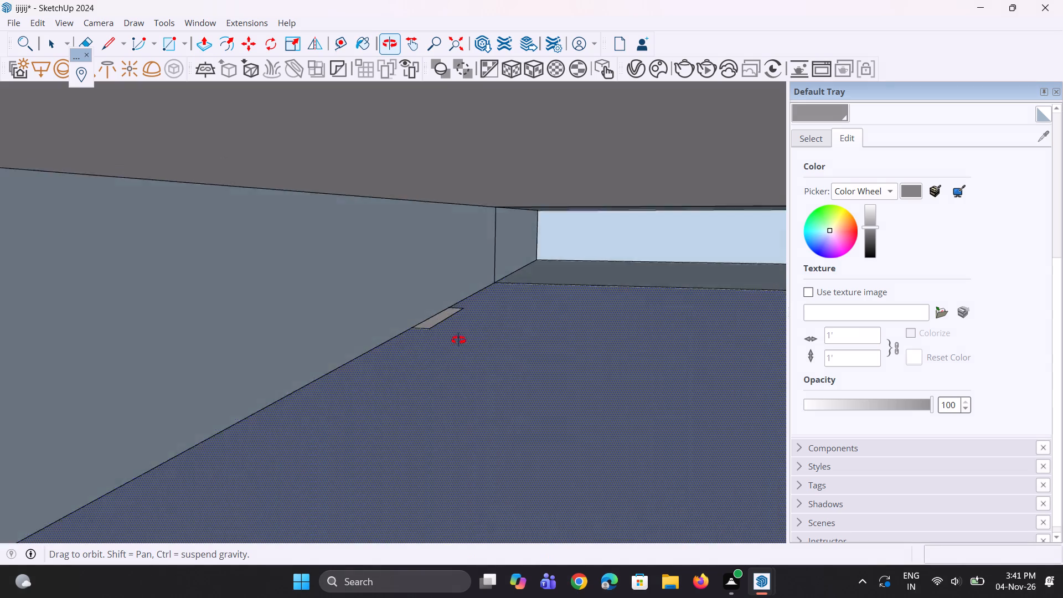
middle_drag(458, 340, 483, 298)
scroll(505, 280, down, 4)
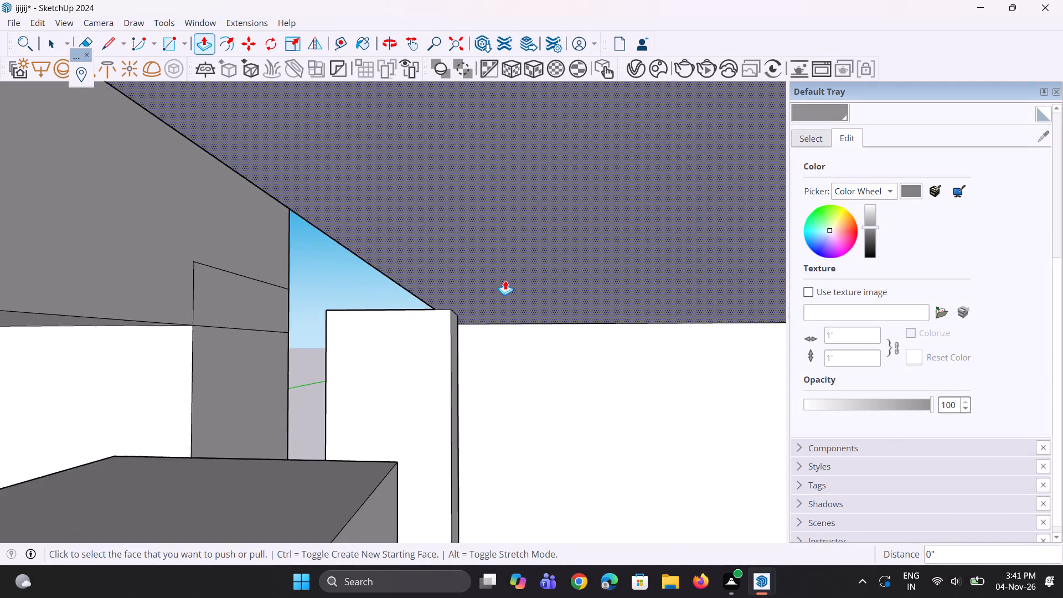
scroll(511, 275, down, 8)
middle_drag(489, 286, 414, 300)
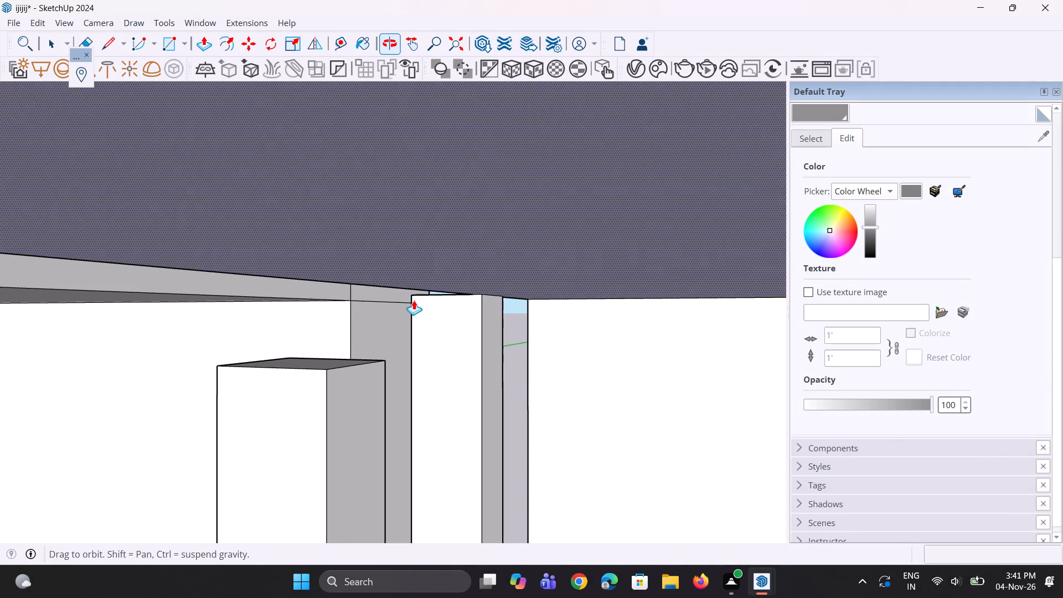
scroll(490, 350, up, 2)
click(499, 347)
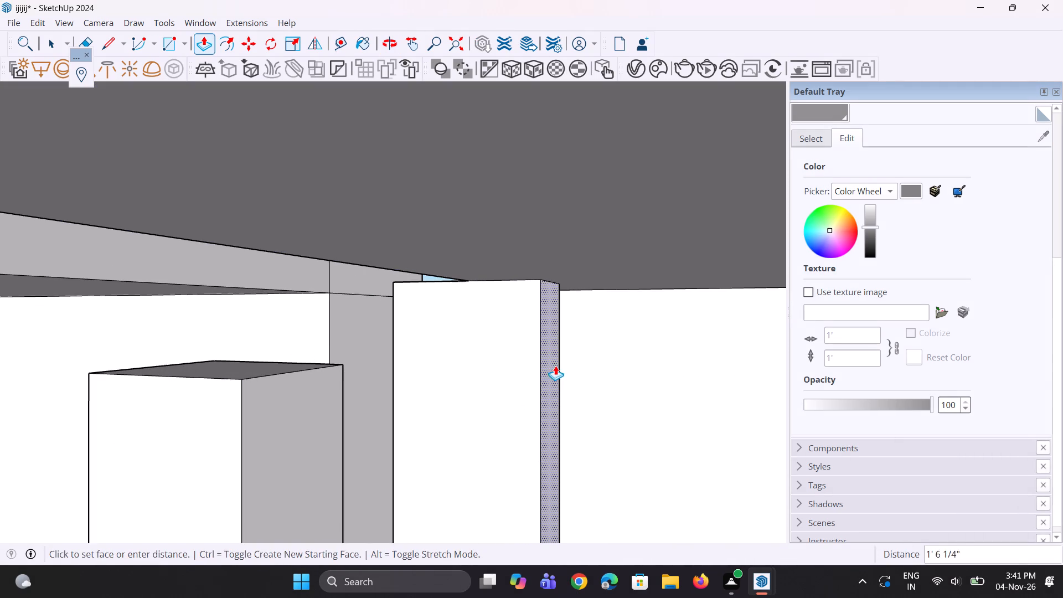
click(576, 362)
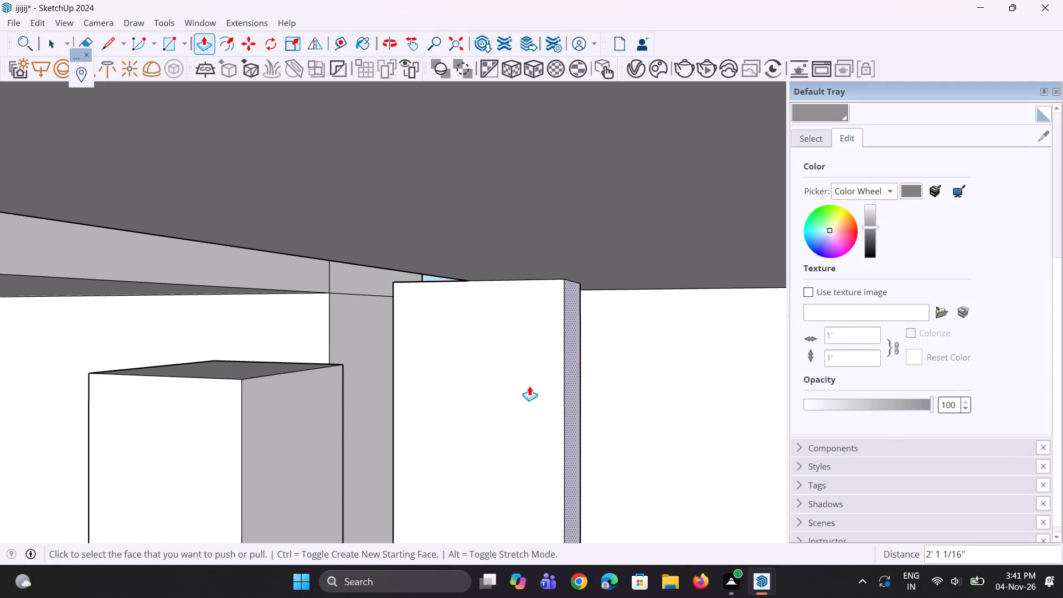
double_click(294, 482)
scroll(566, 328, down, 11)
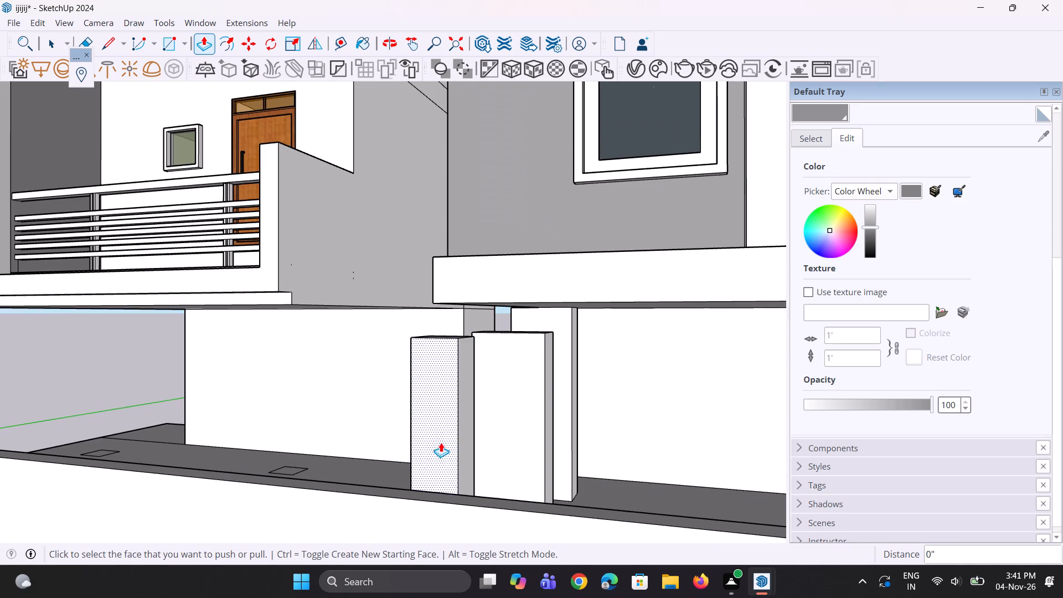
double_click(471, 419)
Push the opposite, outer faces of the three fourth-line columns in by about 2' 11/16".
middle_drag(432, 419, 615, 438)
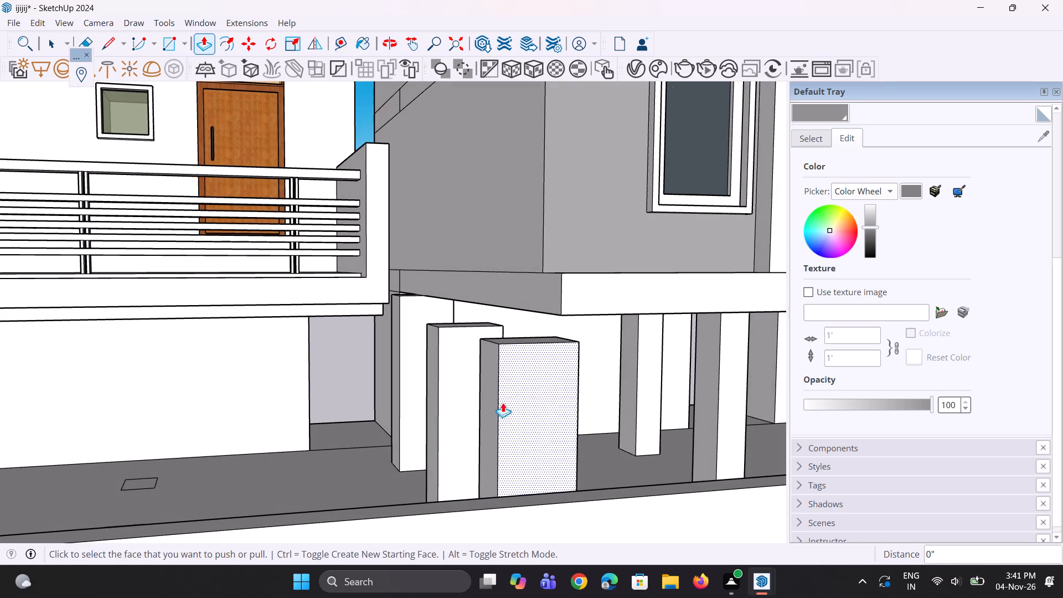
click(493, 389)
click(523, 310)
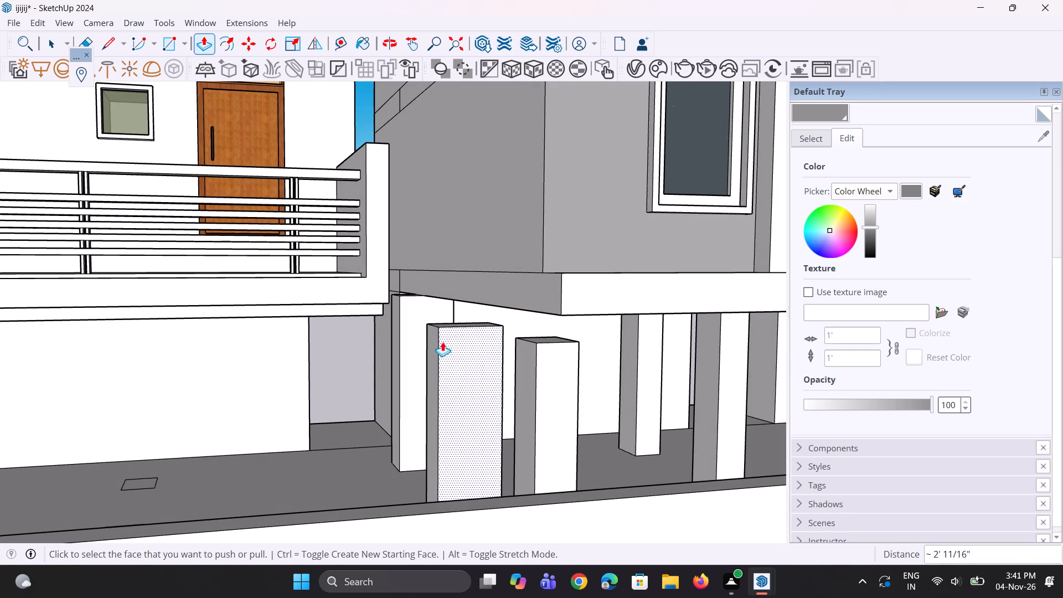
double_click(437, 346)
double_click(394, 329)
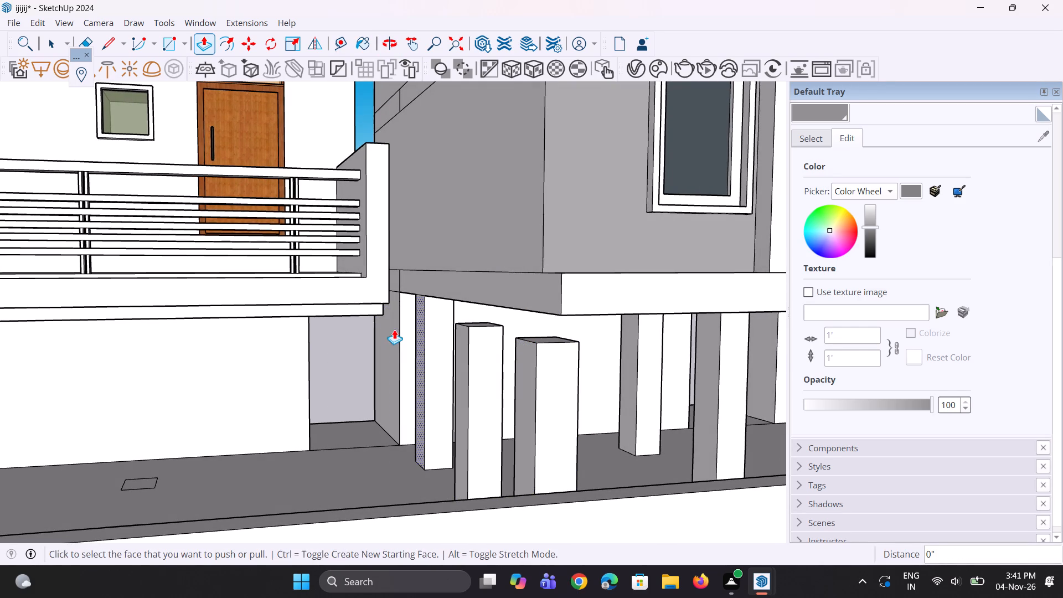
Extend the front and middle columns of the fourth line upward 1' 7 1/4" to meet the middle tower's slab.
scroll(541, 338, up, 1)
click(541, 338)
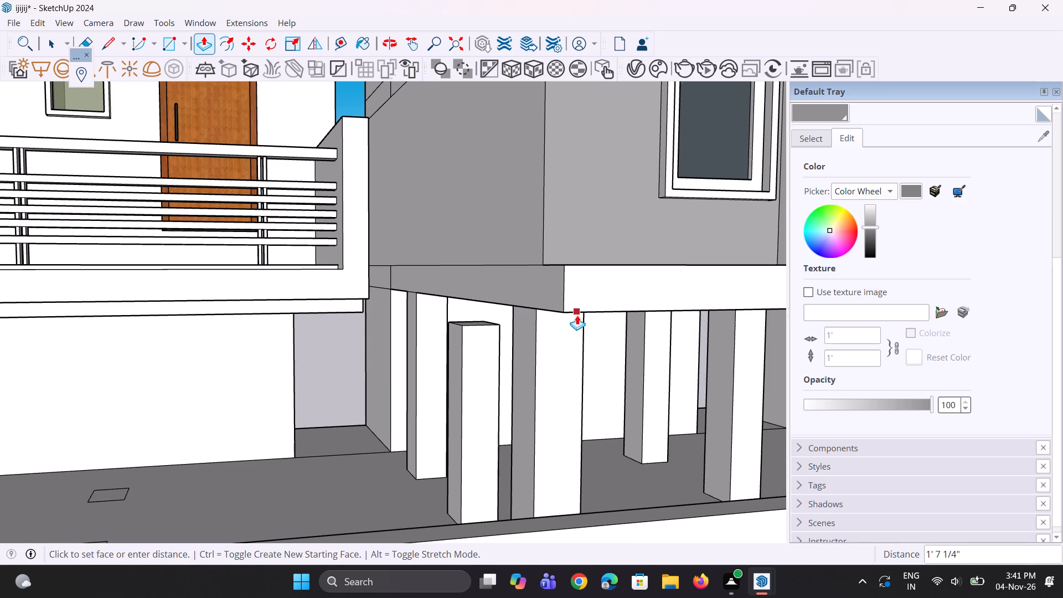
click(577, 315)
double_click(470, 322)
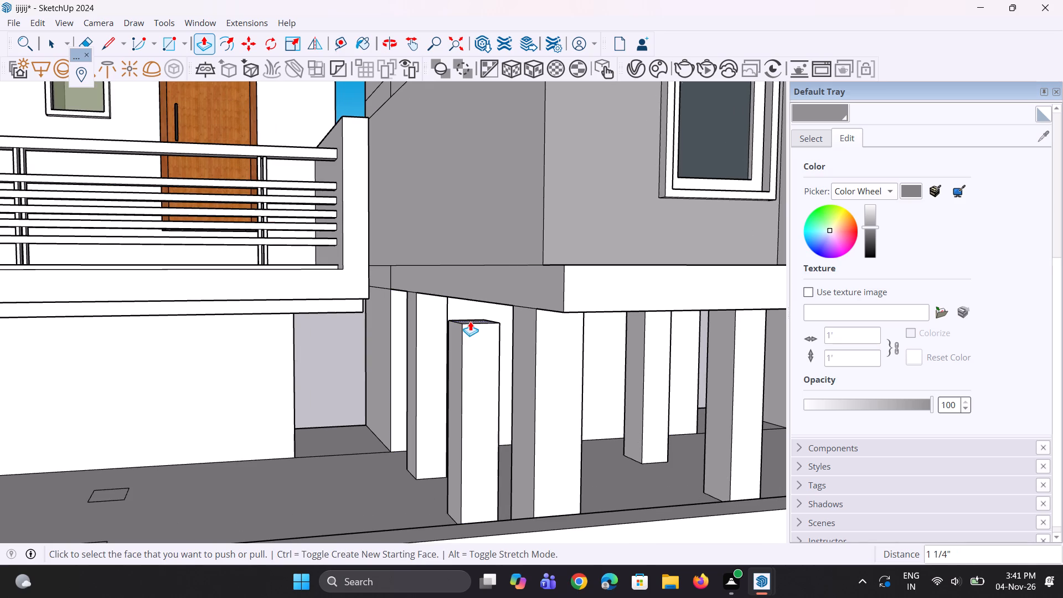
click(481, 320)
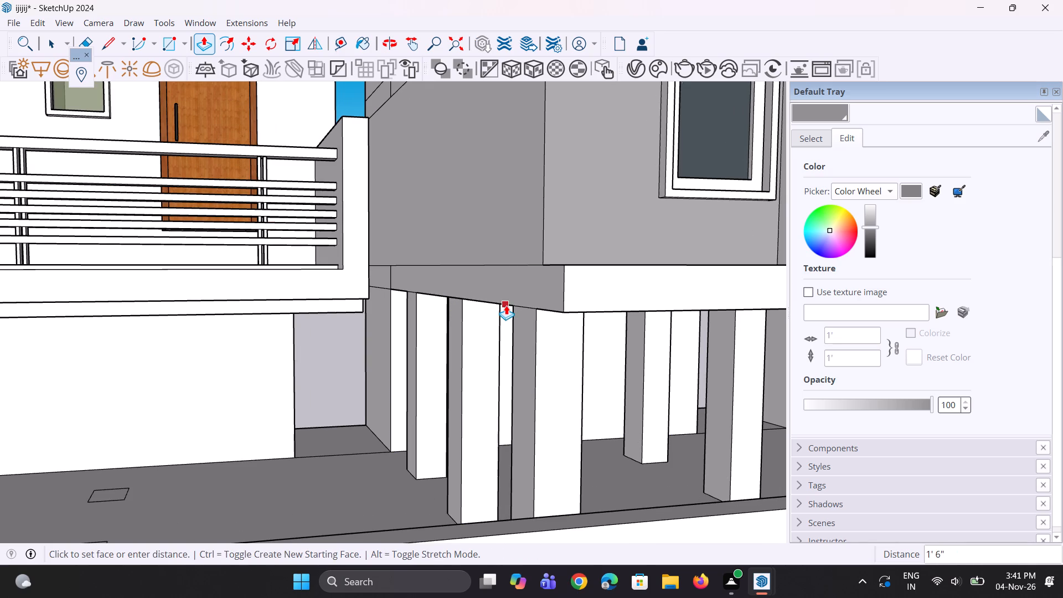
click(506, 305)
Extrude the three floor rectangles under the end tower, in the line nearer the middle tower, up to its balcony slab.
scroll(400, 379, down, 5)
middle_drag(508, 384, 429, 361)
scroll(384, 306, down, 5)
middle_drag(390, 334, 409, 375)
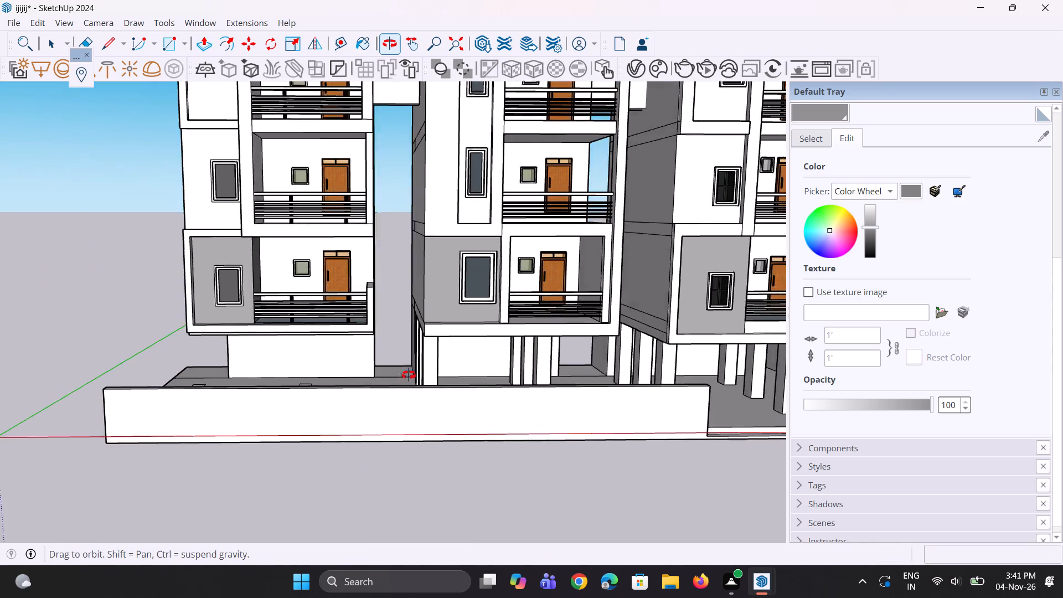
middle_drag(409, 375, 358, 434)
scroll(279, 382, up, 6)
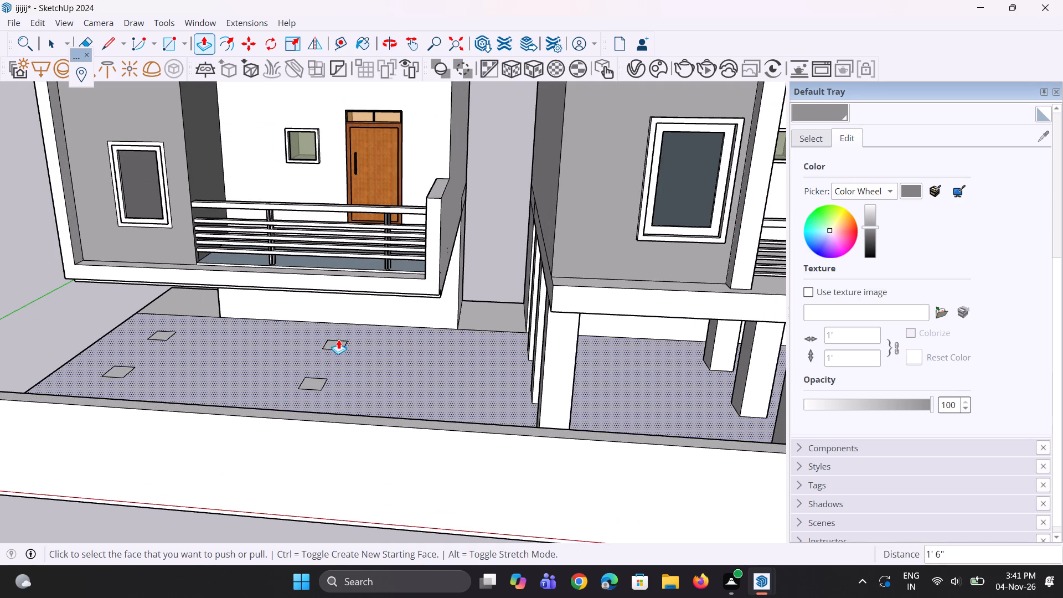
click(338, 343)
click(409, 297)
scroll(312, 385, up, 3)
double_click(312, 388)
scroll(309, 356, down, 6)
middle_drag(312, 354, 308, 428)
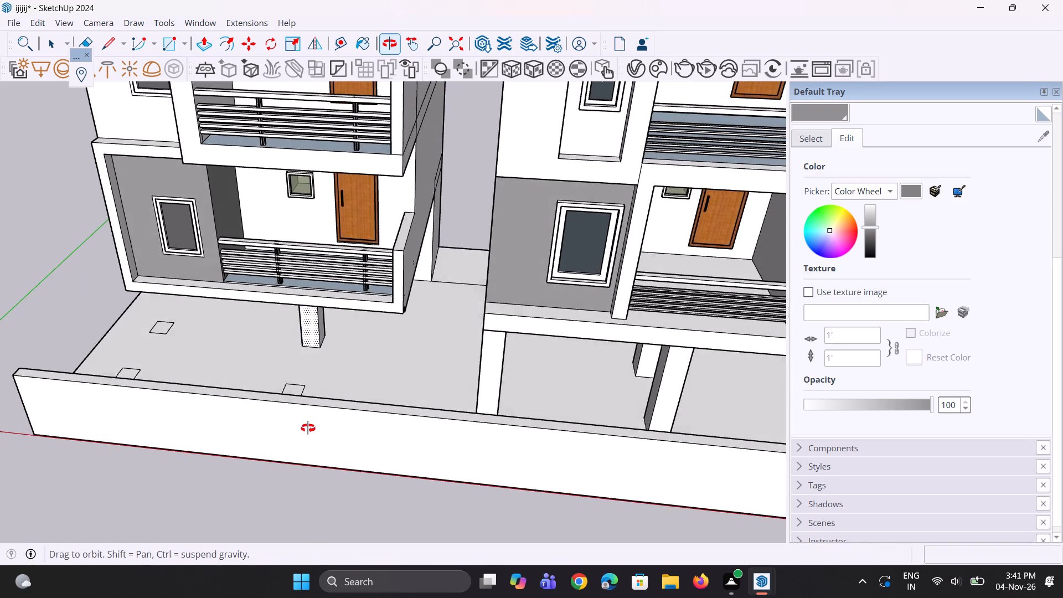
scroll(296, 408, up, 6)
double_click(298, 380)
Extrude the three floor rectangles of the end tower's outermost line by the same height.
scroll(329, 355, down, 5)
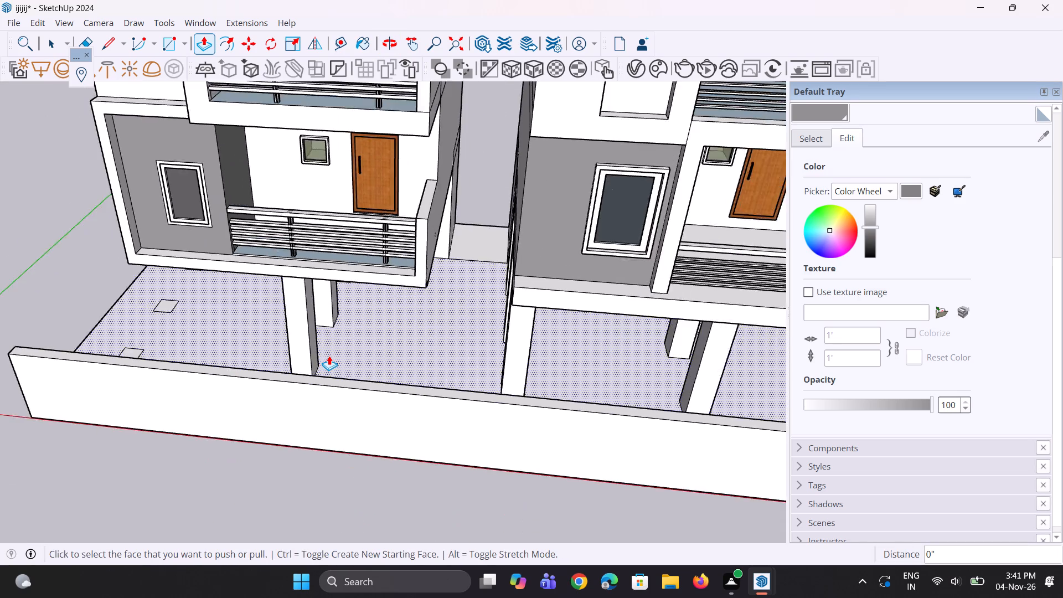
scroll(329, 355, down, 6)
middle_drag(333, 364, 334, 294)
scroll(334, 283, up, 1)
scroll(334, 283, down, 4)
scroll(295, 322, up, 3)
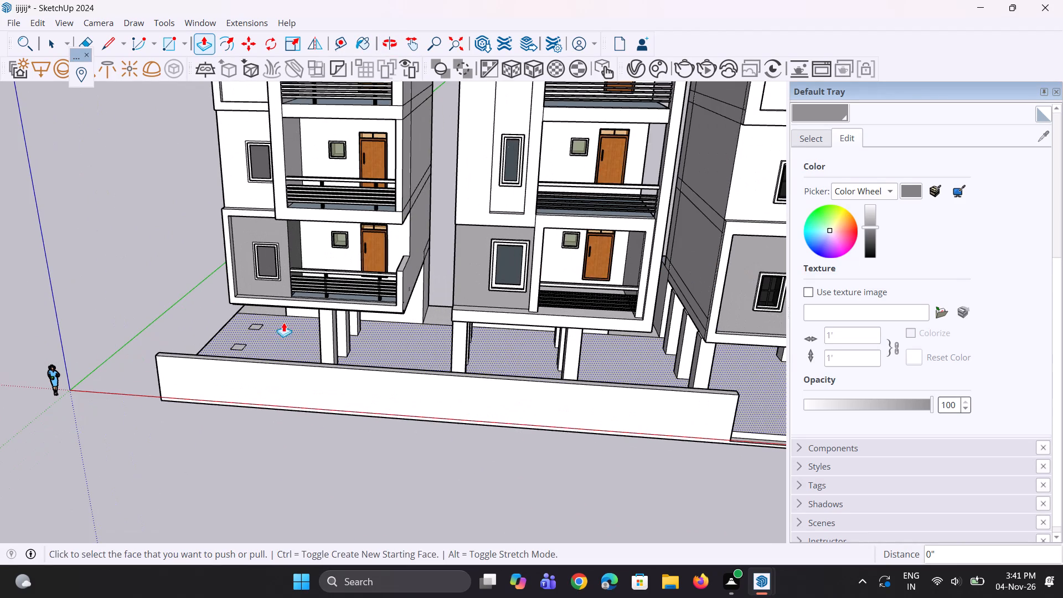
scroll(235, 321, up, 7)
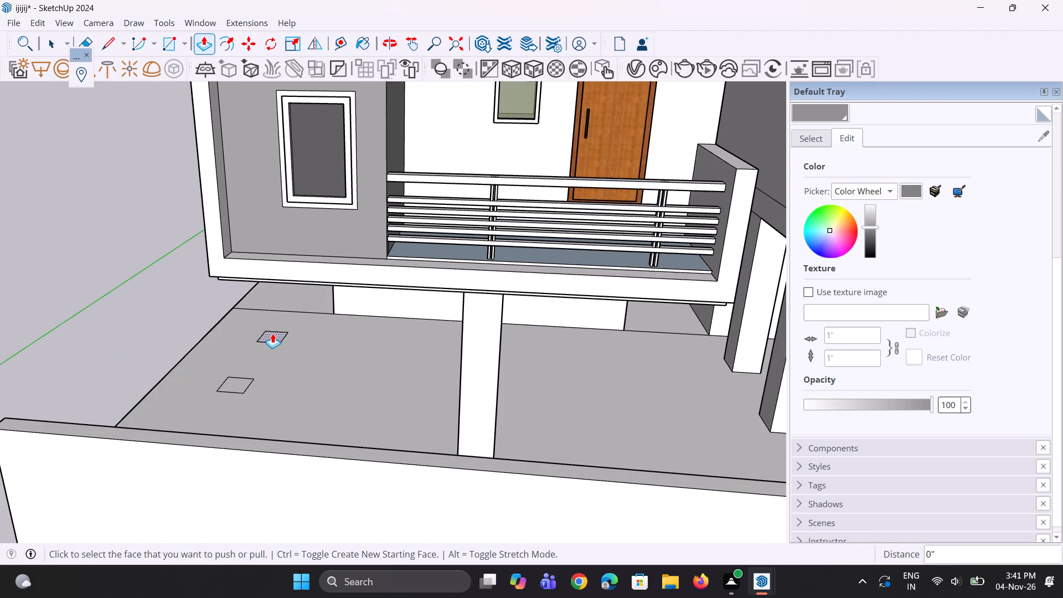
double_click(272, 333)
double_click(239, 386)
scroll(247, 331, down, 2)
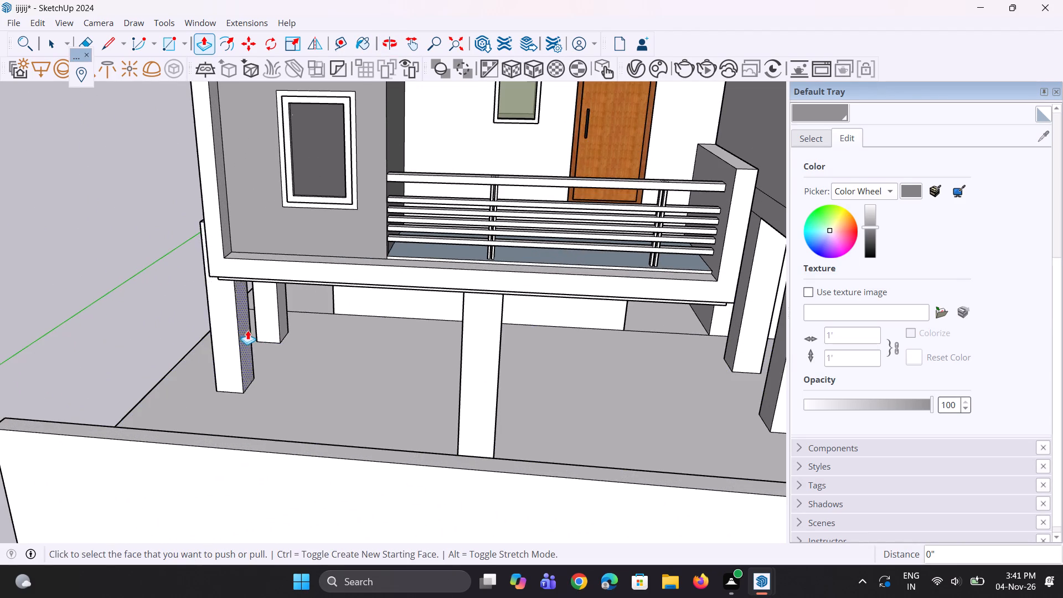
scroll(247, 330, down, 8)
middle_drag(238, 353, 336, 406)
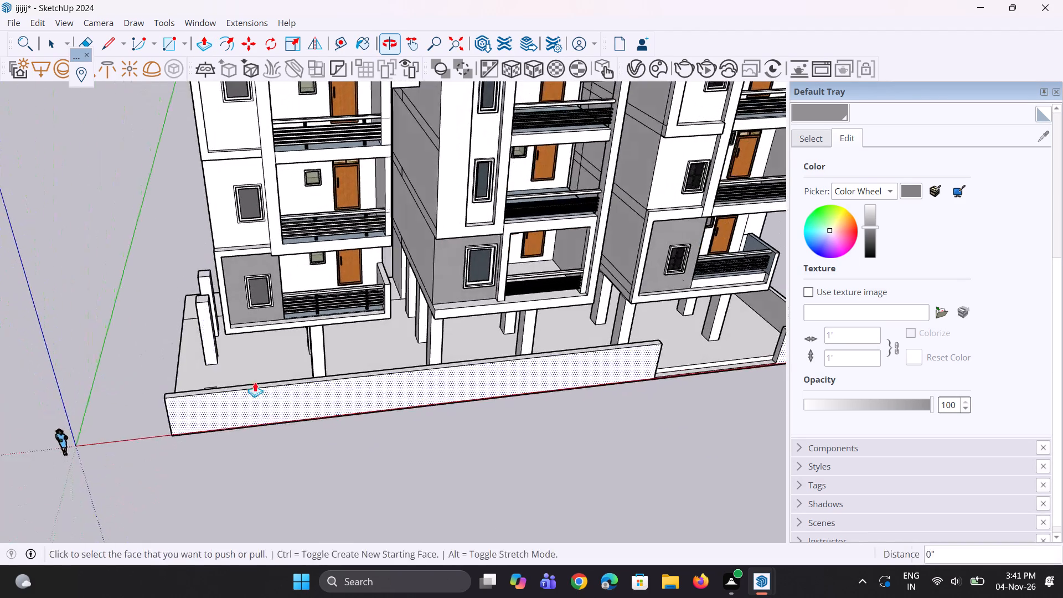
scroll(224, 367, up, 3)
middle_drag(223, 366, 208, 425)
scroll(195, 388, up, 3)
double_click(210, 383)
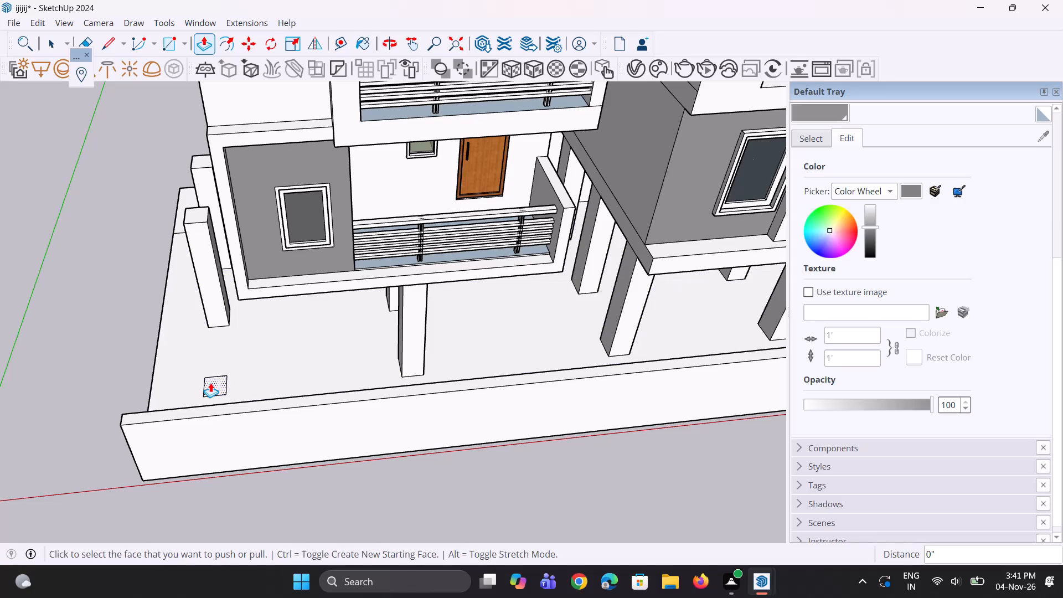
Shift the outermost line's front column under the end tower: pull its inner face 4' 11 5/16" and push its outer face in about 5' 9".
middle_drag(286, 354, 216, 319)
scroll(218, 311, up, 3)
click(231, 301)
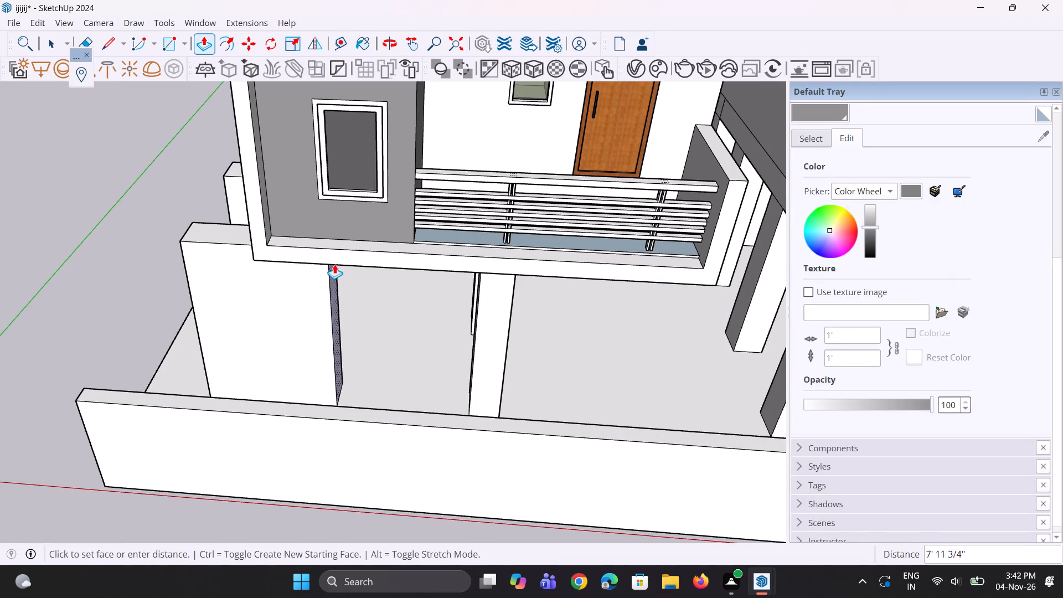
click(297, 261)
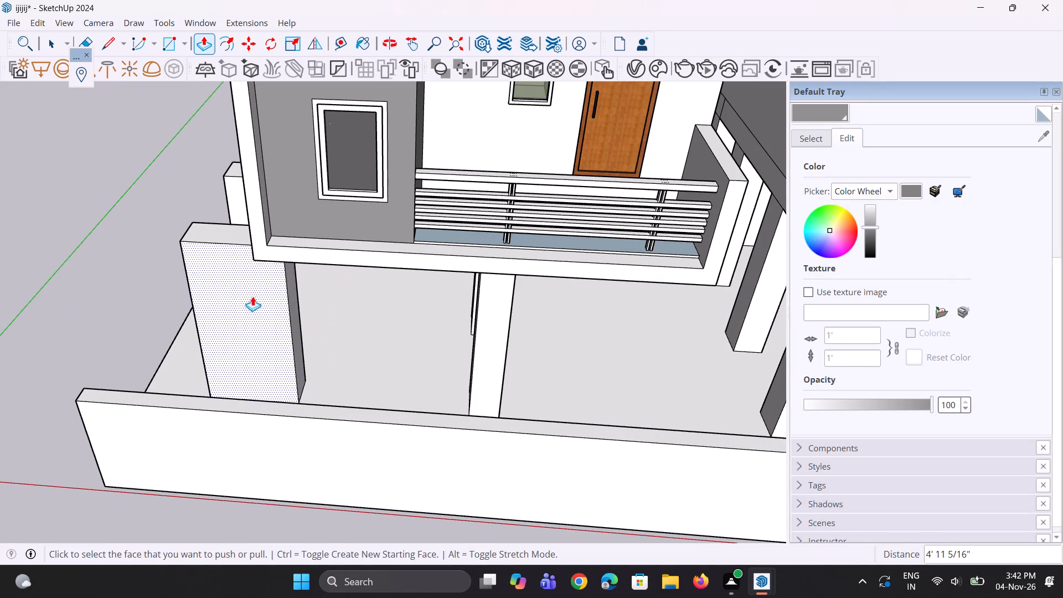
middle_drag(256, 302, 538, 256)
click(251, 337)
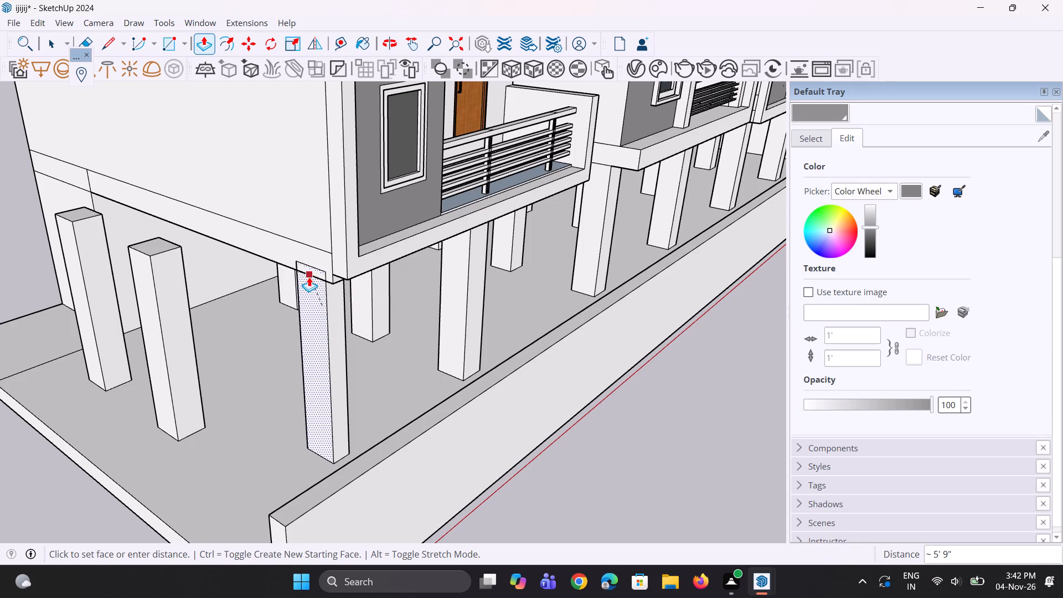
click(309, 277)
Widen the outermost line's front column by pulling its inner face a further 1' 2 7/8".
middle_drag(383, 336, 261, 318)
scroll(225, 293, up, 4)
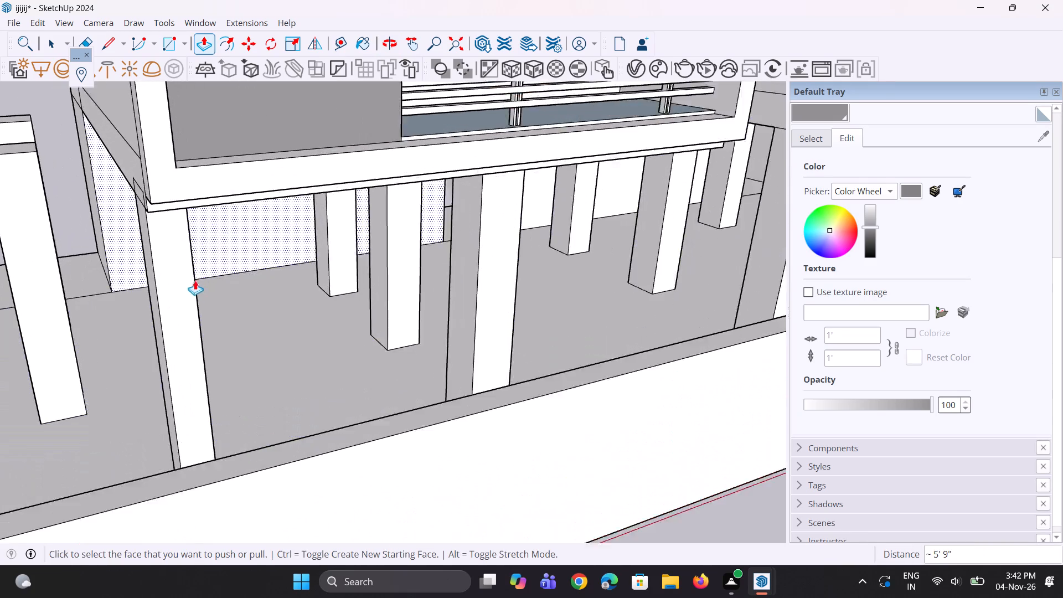
middle_drag(185, 290, 90, 315)
click(167, 287)
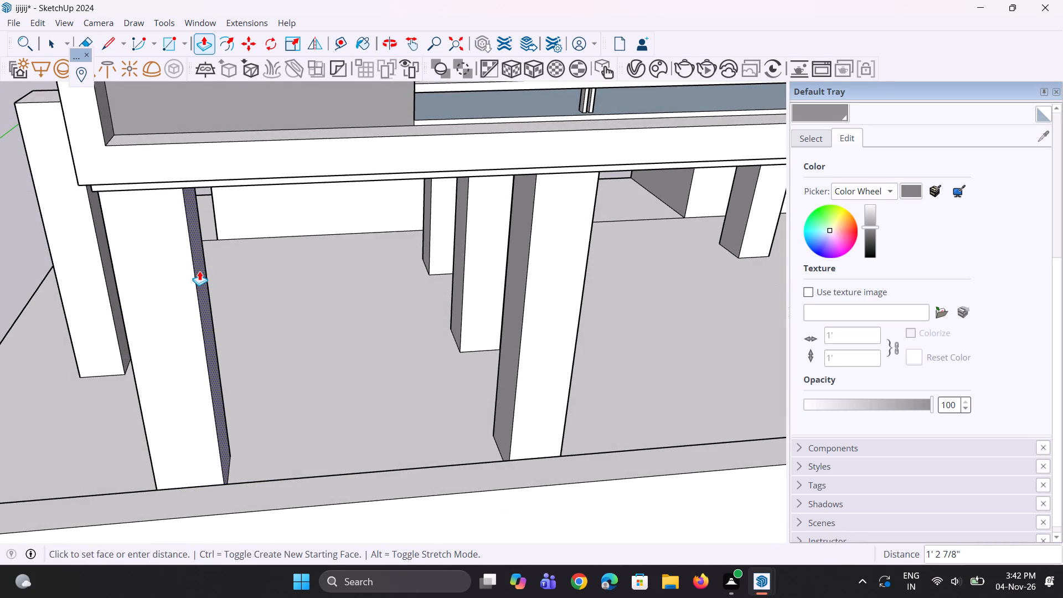
click(199, 271)
Shift the outermost line's middle column under the end tower: pull its inner face 6' 2 3/16" and push its outer face in about 5' 9".
click(107, 278)
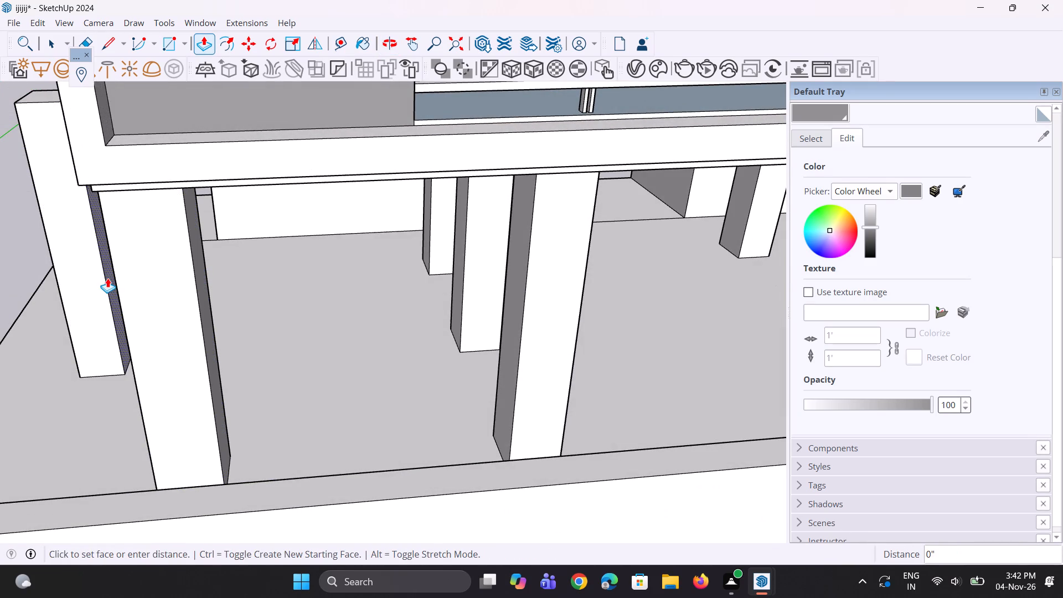
click(203, 299)
middle_drag(195, 349, 295, 336)
scroll(295, 336, down, 2)
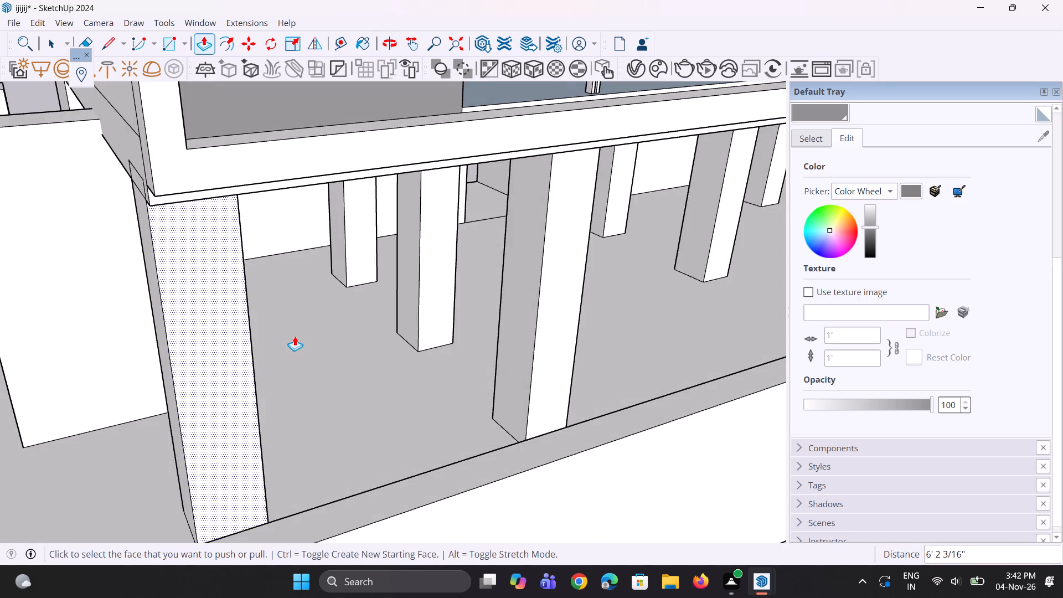
scroll(295, 336, down, 3)
click(127, 317)
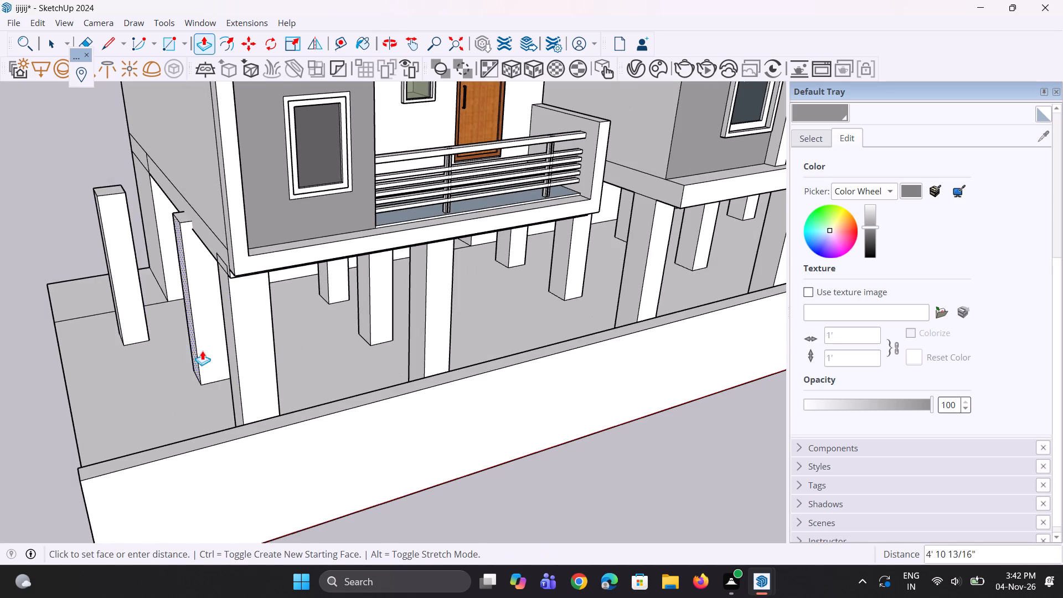
click(233, 371)
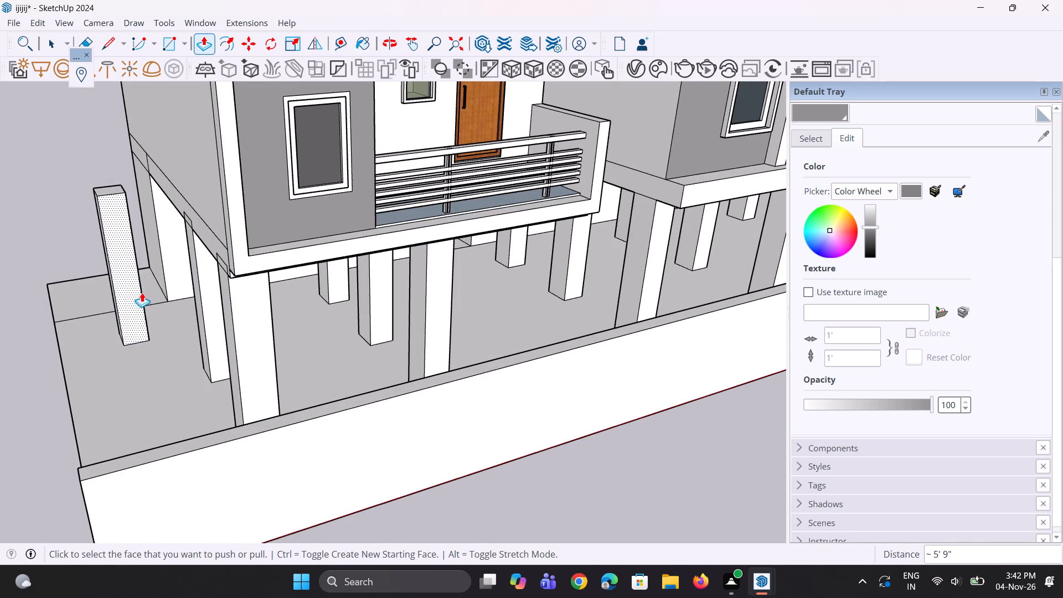
Shift the outermost line's rear column under the end tower: pull its inner face 6' 2 3/16" and push its outer face in about 5' 9".
middle_drag(142, 292, 92, 301)
scroll(151, 286, up, 3)
middle_drag(174, 281, 142, 262)
scroll(195, 290, up, 4)
click(177, 282)
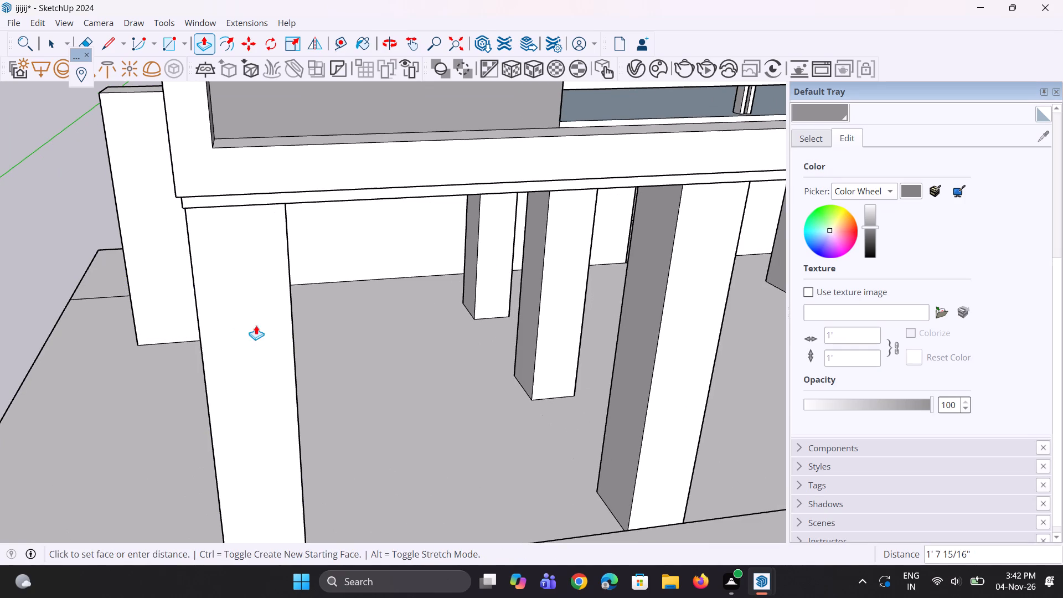
middle_drag(346, 320, 265, 334)
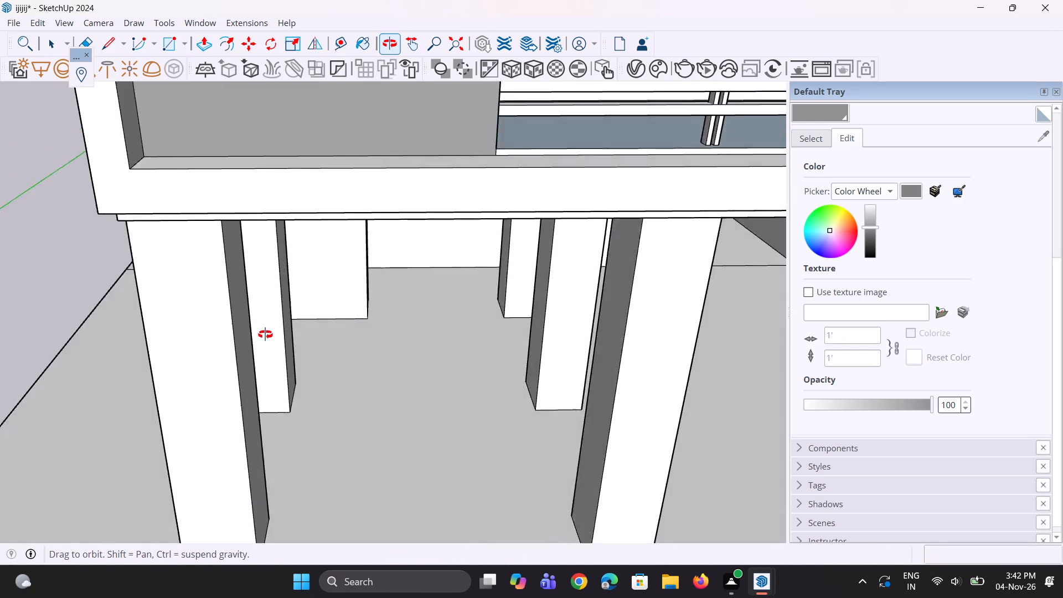
middle_drag(265, 334, 261, 334)
click(228, 338)
middle_drag(239, 420, 174, 421)
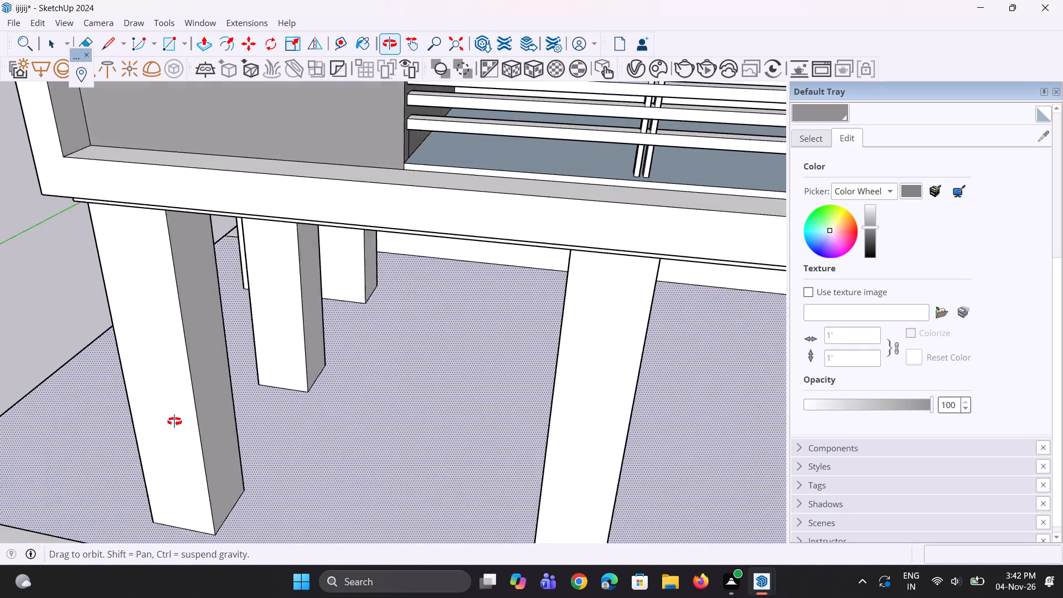
middle_drag(174, 421, 469, 352)
scroll(162, 368, down, 9)
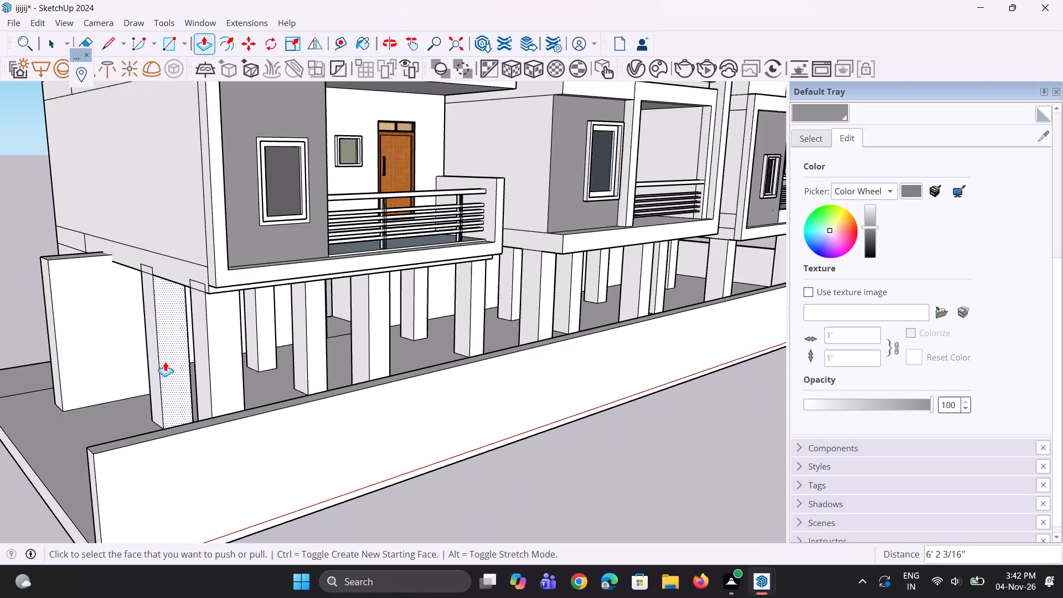
click(53, 354)
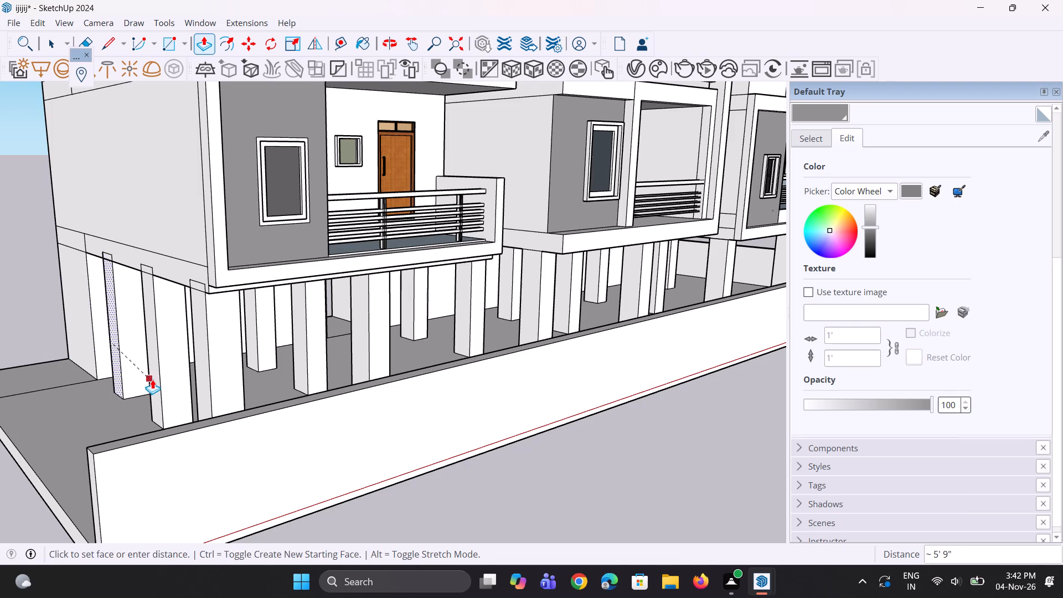
click(152, 379)
Erase the top edge and one vertical edge of the front column's outline where it overlaps the end tower's slab side.
middle_drag(197, 318, 13, 311)
scroll(115, 329, up, 1)
scroll(115, 326, down, 5)
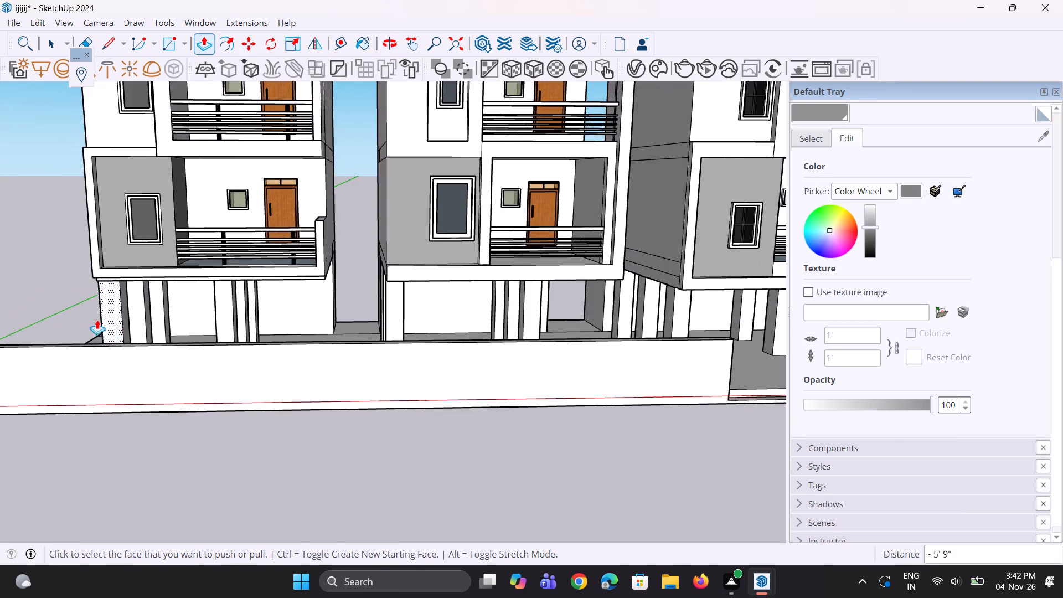
middle_drag(95, 318, 355, 297)
scroll(182, 306, up, 4)
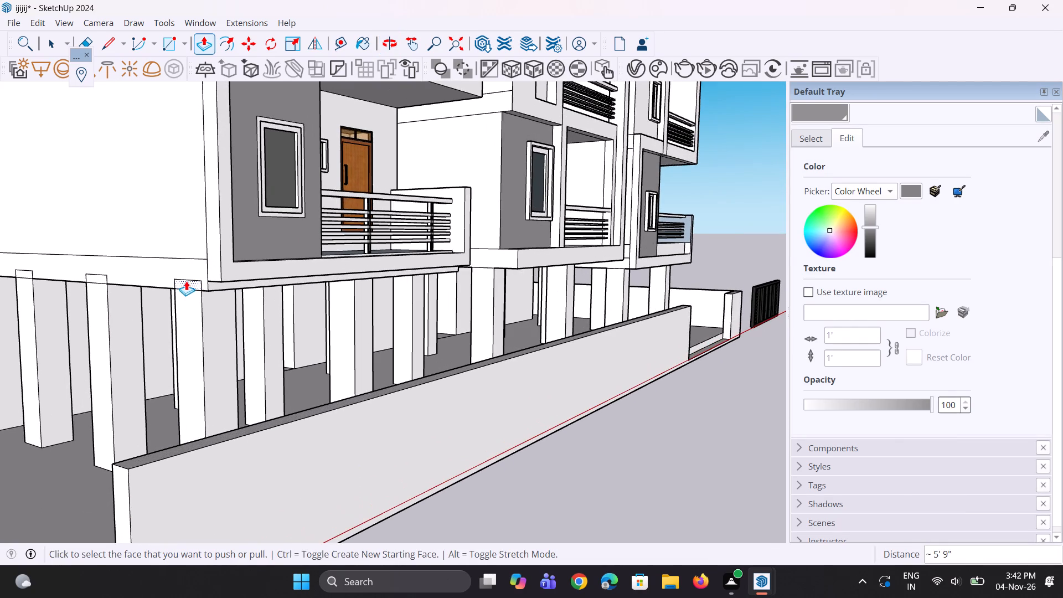
key(e)
scroll(187, 277, up, 3)
drag(187, 276, 184, 288)
scroll(197, 287, up, 2)
drag(206, 287, 212, 292)
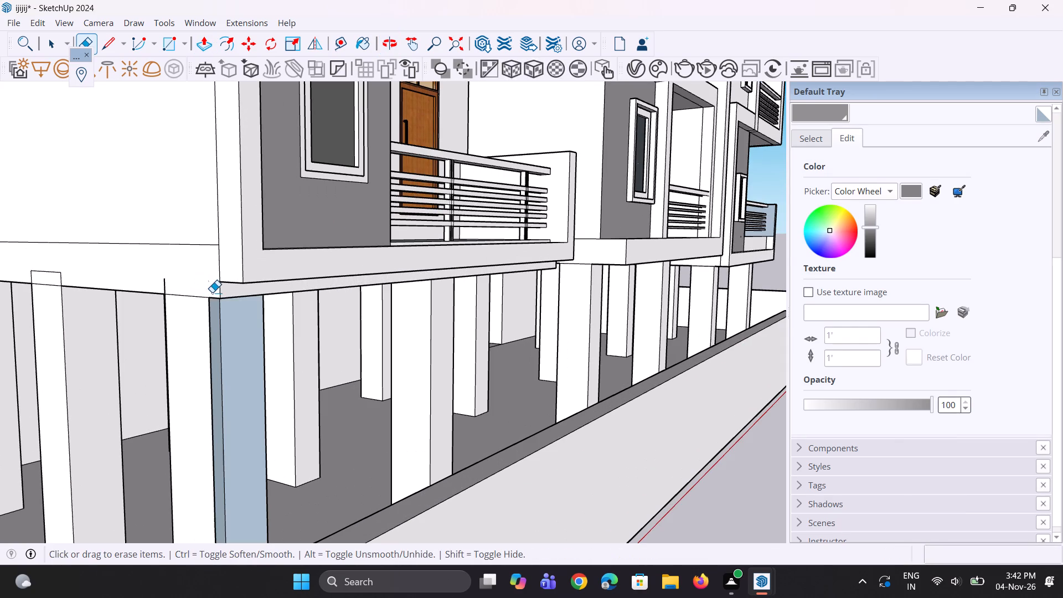
key(ctrl+z)
scroll(163, 285, up, 6)
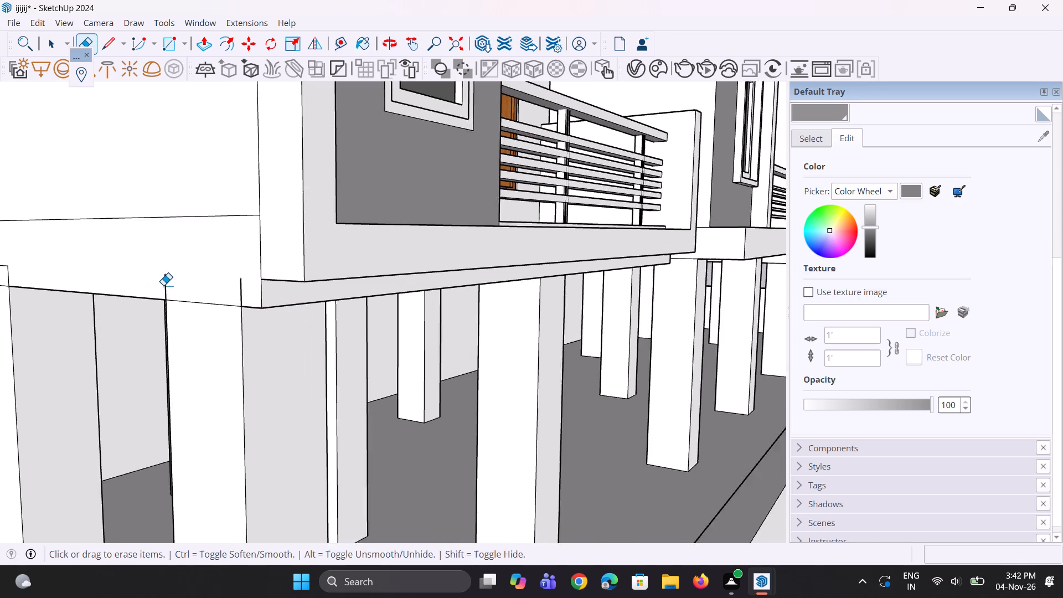
scroll(163, 285, up, 1)
drag(163, 285, 168, 294)
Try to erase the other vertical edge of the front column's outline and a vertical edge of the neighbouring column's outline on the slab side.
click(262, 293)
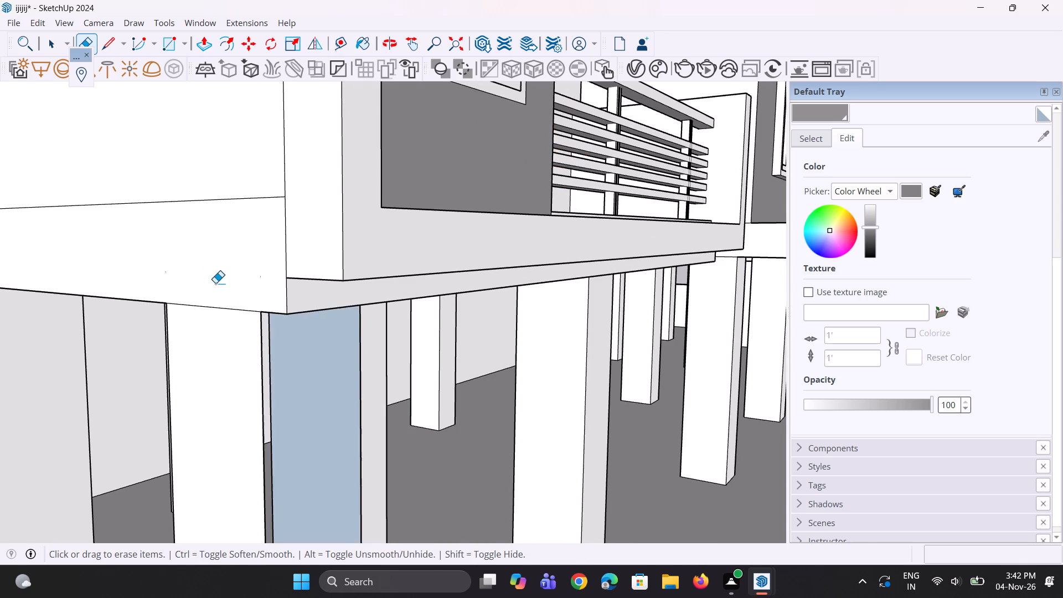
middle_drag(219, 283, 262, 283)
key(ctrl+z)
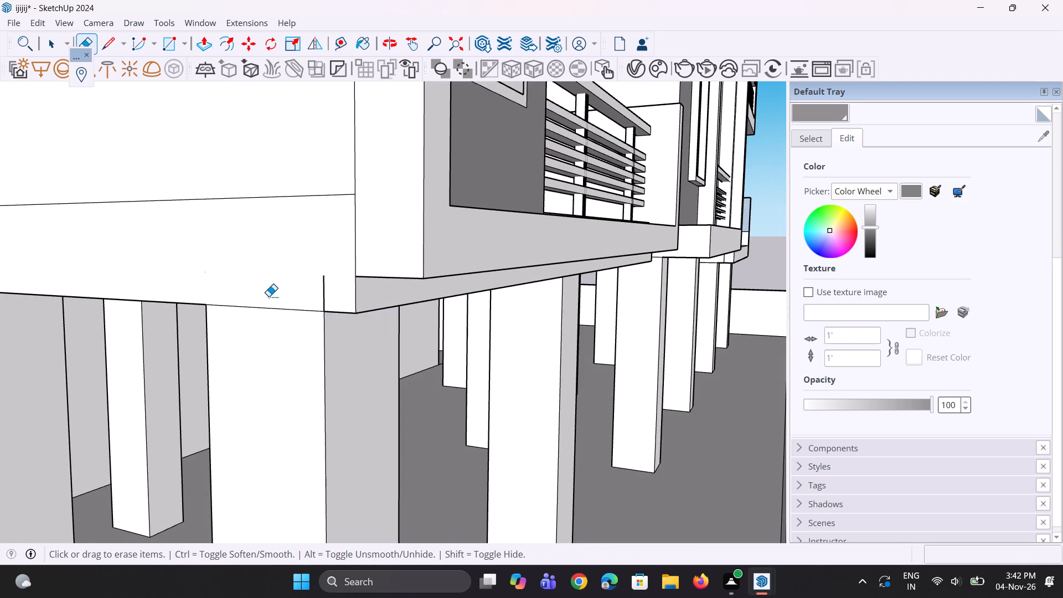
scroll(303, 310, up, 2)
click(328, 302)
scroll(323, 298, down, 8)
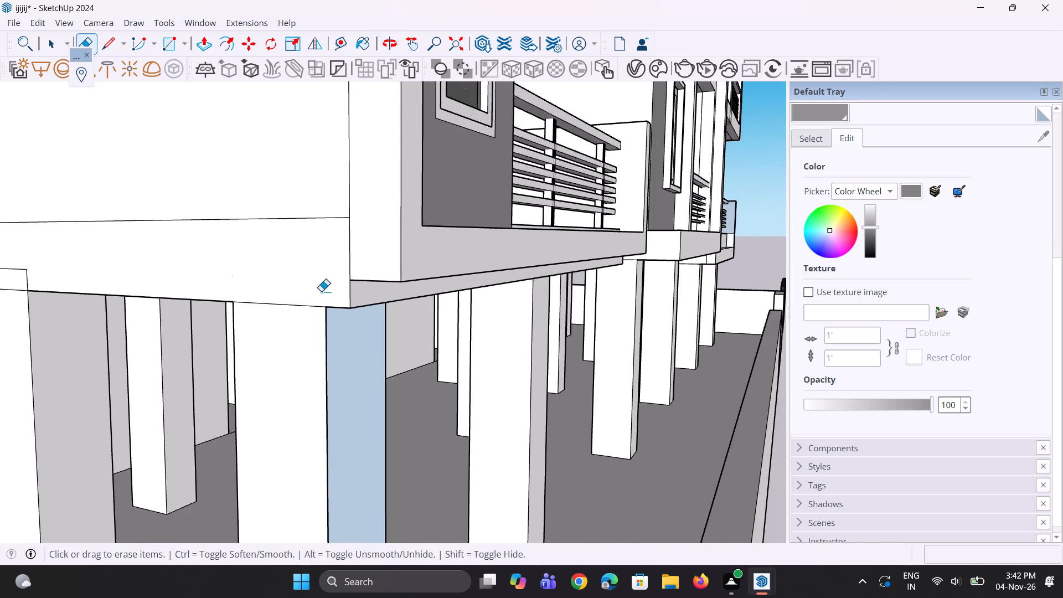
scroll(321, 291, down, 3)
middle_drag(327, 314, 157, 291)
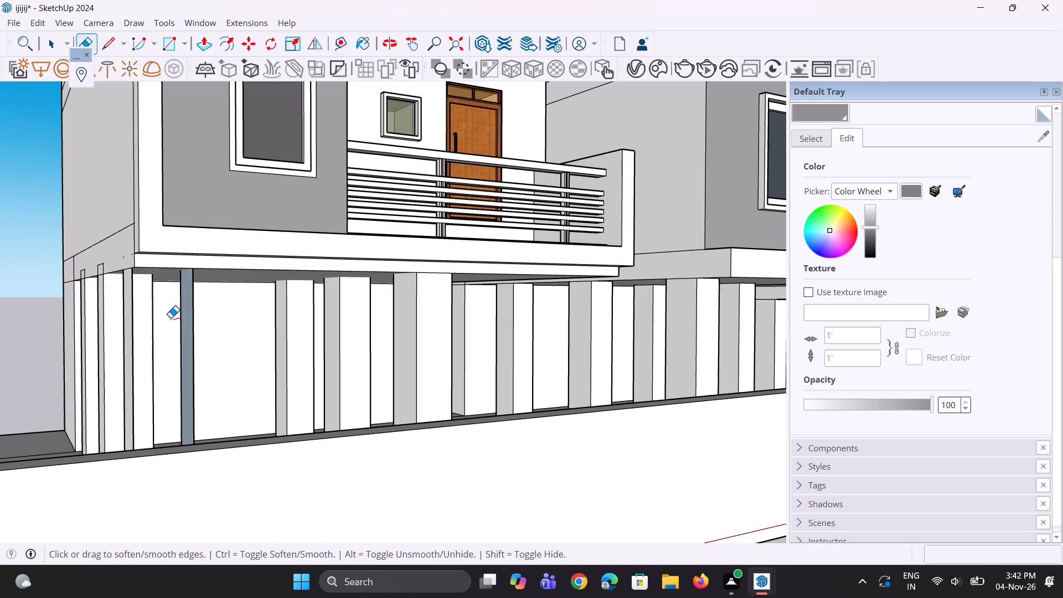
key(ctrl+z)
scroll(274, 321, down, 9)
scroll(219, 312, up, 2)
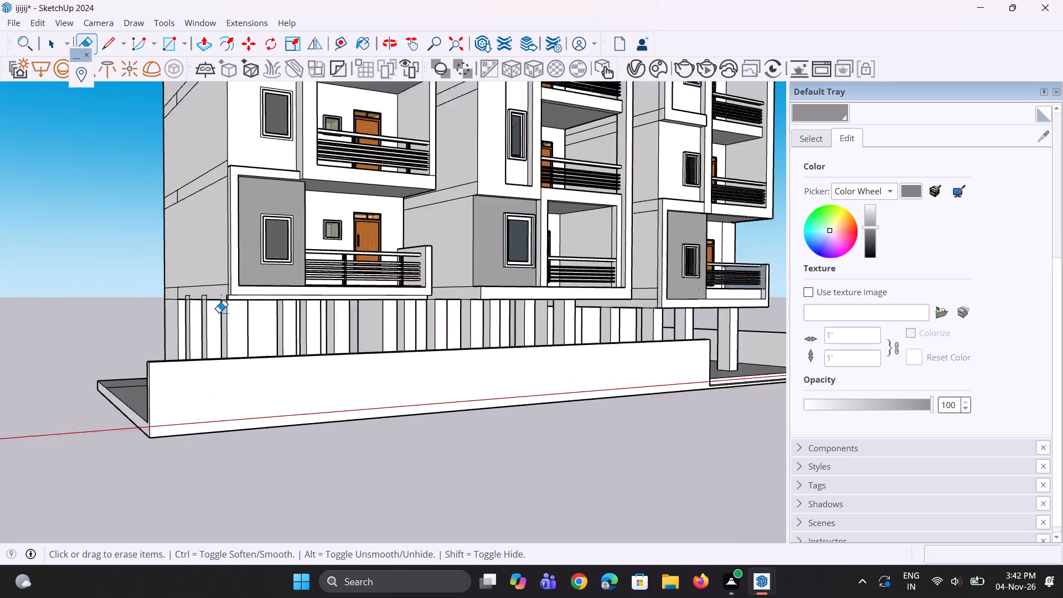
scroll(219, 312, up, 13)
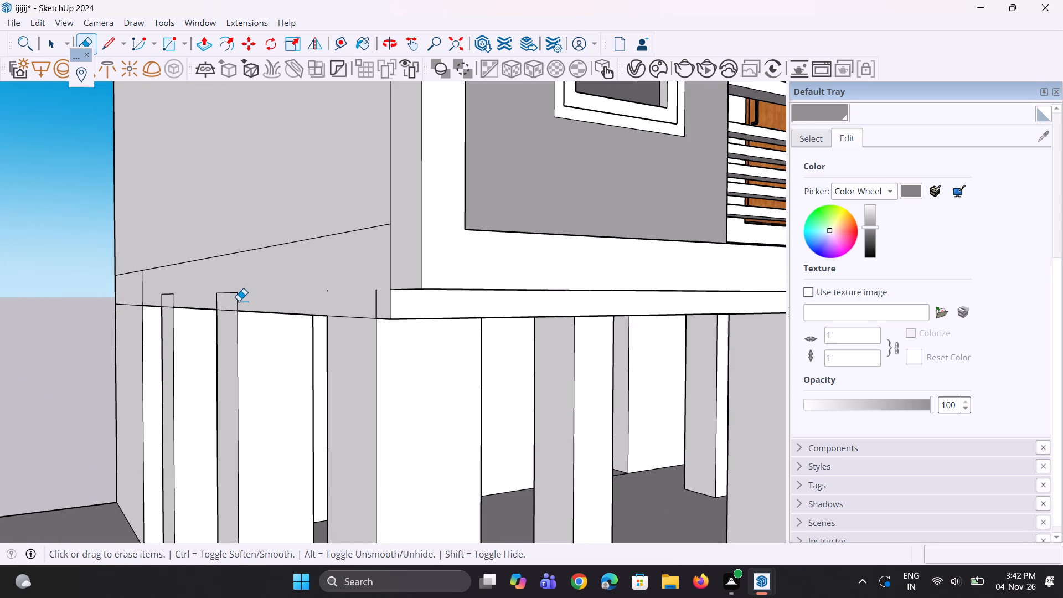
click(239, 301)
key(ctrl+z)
Push the gate-side tower's front column face toward the middle tower in about 3 1/2", and repeat on the two columns behind it.
scroll(199, 300, up, 2)
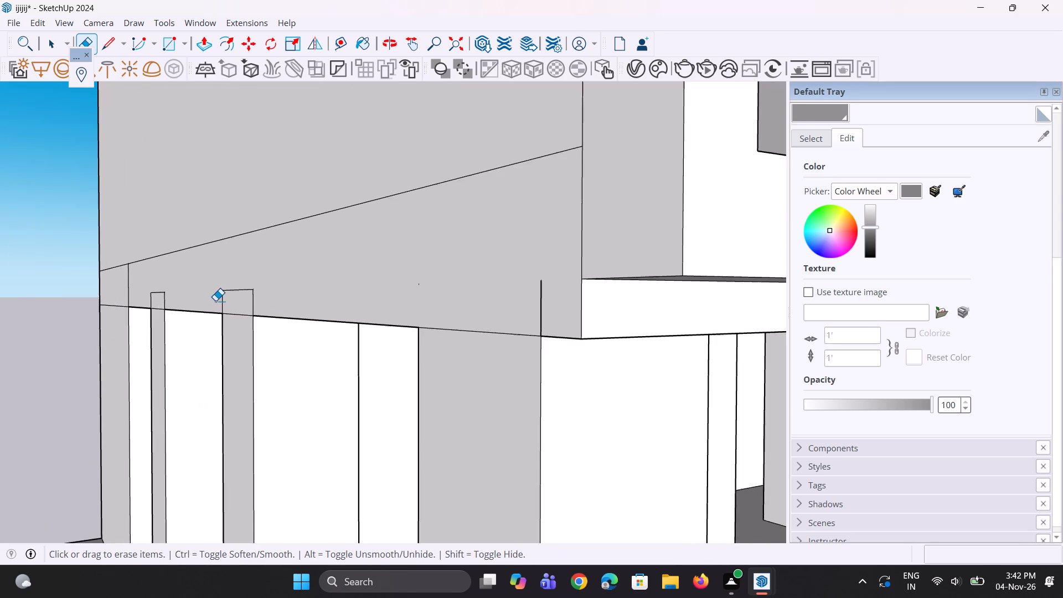
scroll(215, 301, up, 4)
middle_drag(236, 301, 141, 306)
scroll(142, 303, down, 18)
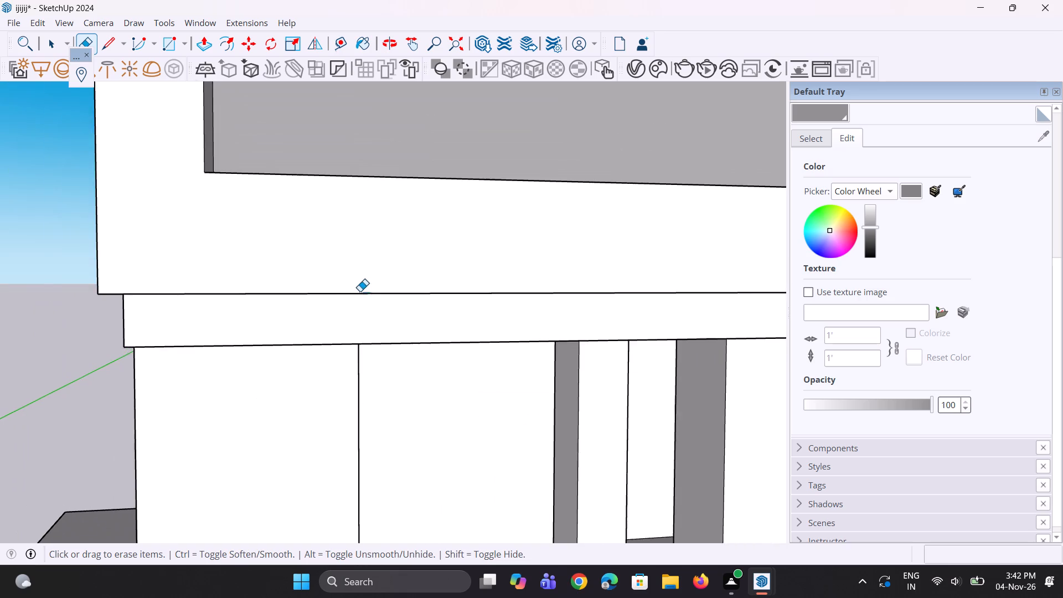
scroll(360, 291, down, 11)
scroll(230, 328, down, 6)
middle_drag(273, 322, 180, 286)
scroll(180, 286, down, 7)
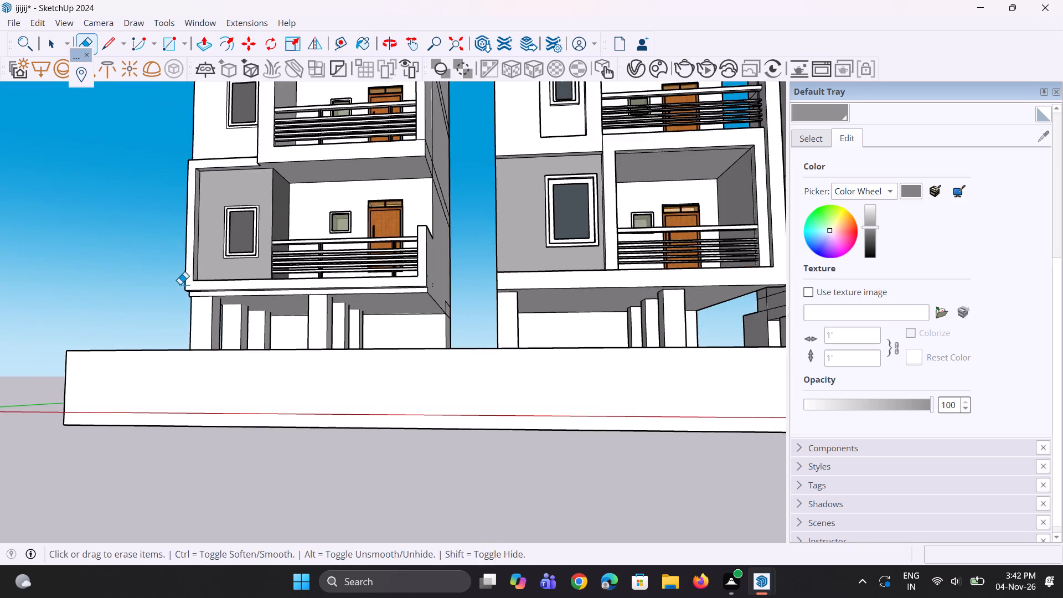
scroll(180, 284, down, 4)
middle_drag(346, 300, 370, 375)
scroll(644, 296, up, 17)
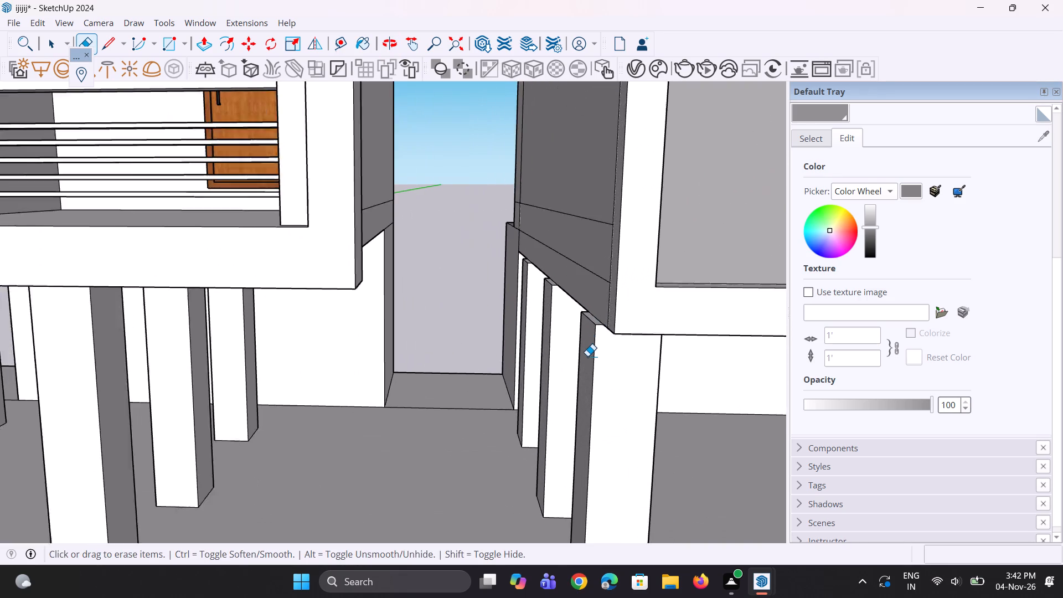
key(p)
scroll(619, 464, up, 1)
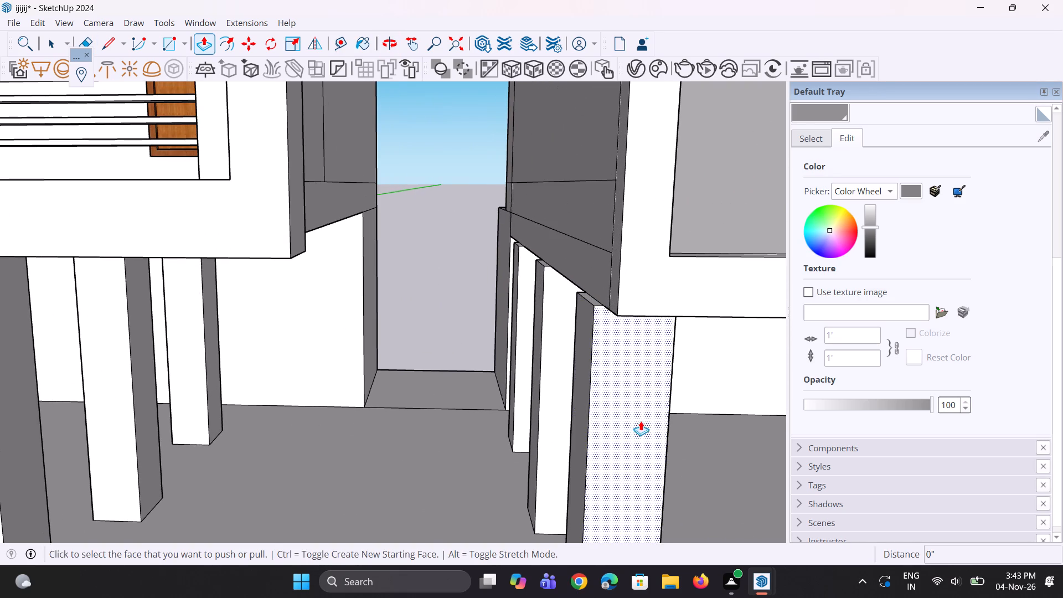
click(591, 316)
click(598, 289)
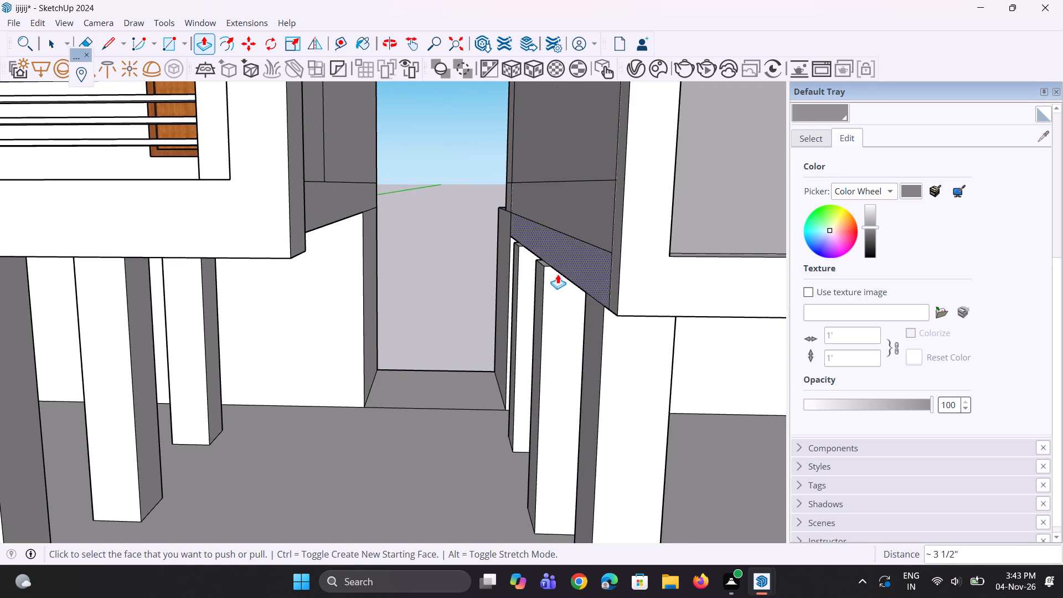
double_click(539, 283)
scroll(521, 265, up, 1)
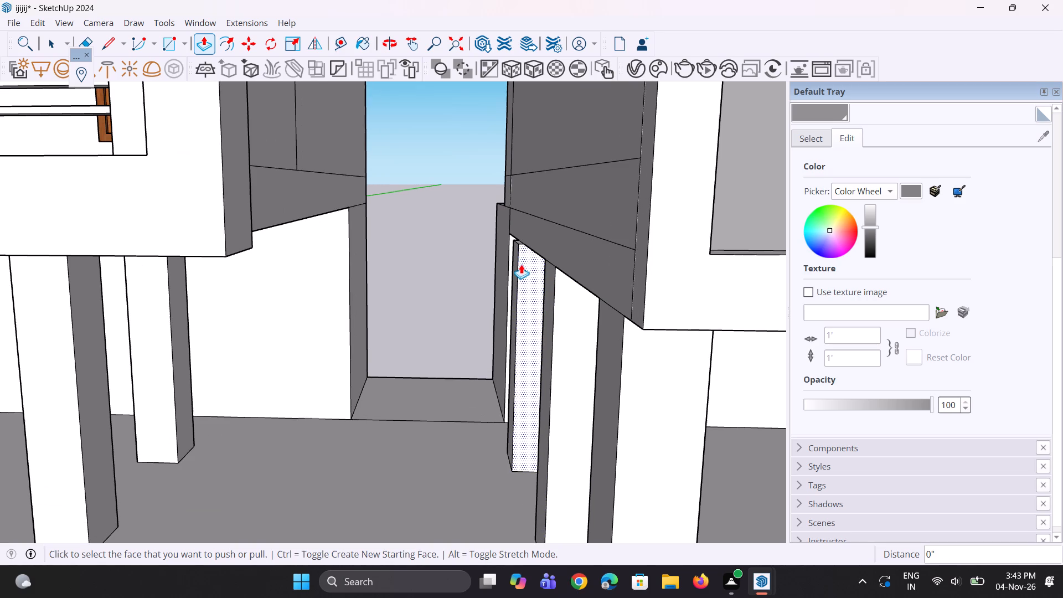
double_click(517, 255)
Shift the front column of the middle tower's gate-side line outward: pull its outer face 6' 9 1/2" and push its inner face in 7' 4 5/8".
middle_drag(576, 399, 496, 297)
scroll(494, 297, down, 18)
middle_drag(513, 275, 513, 416)
scroll(441, 319, down, 4)
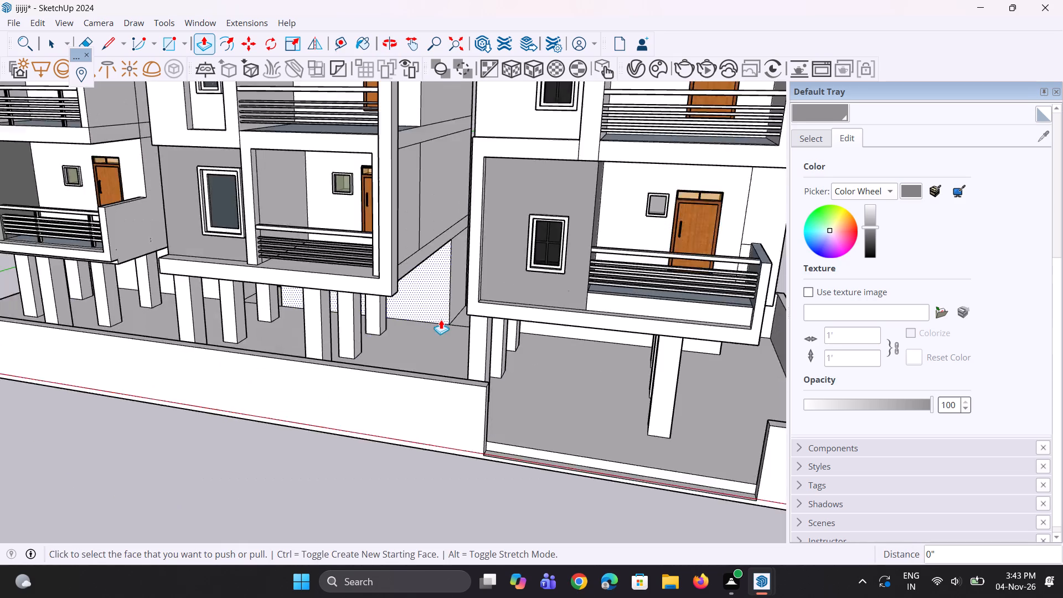
scroll(441, 319, down, 8)
middle_drag(431, 336, 509, 347)
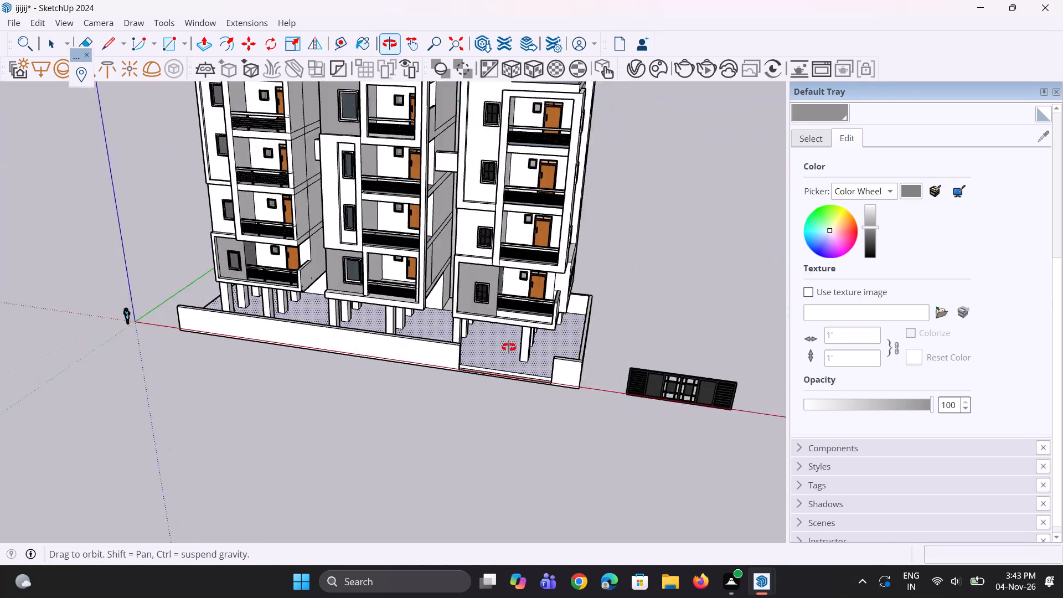
middle_drag(509, 347, 446, 225)
scroll(391, 342, up, 5)
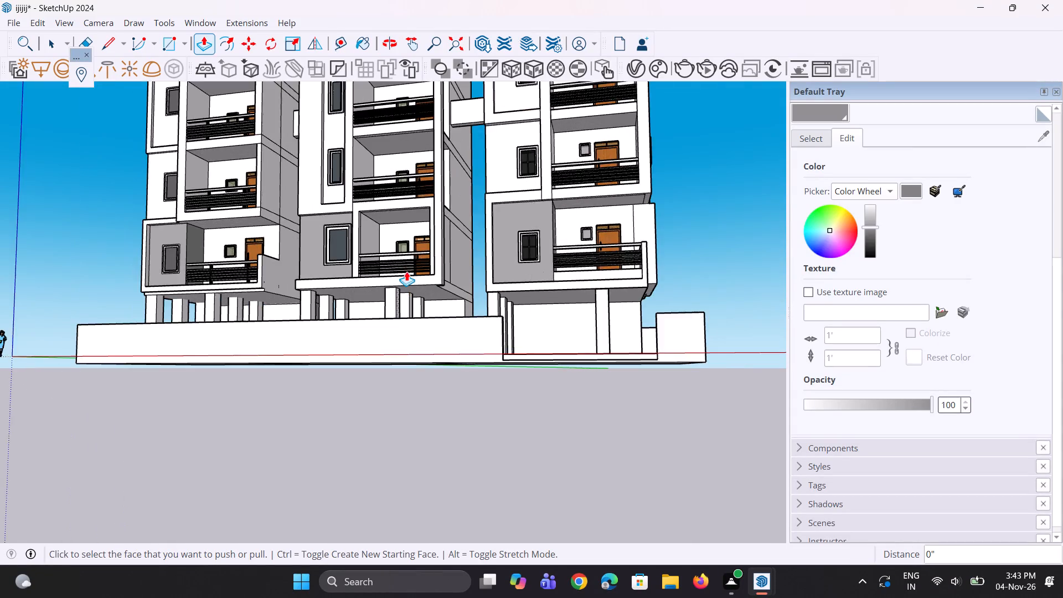
scroll(406, 271, up, 7)
scroll(407, 276, down, 11)
middle_drag(398, 272, 471, 395)
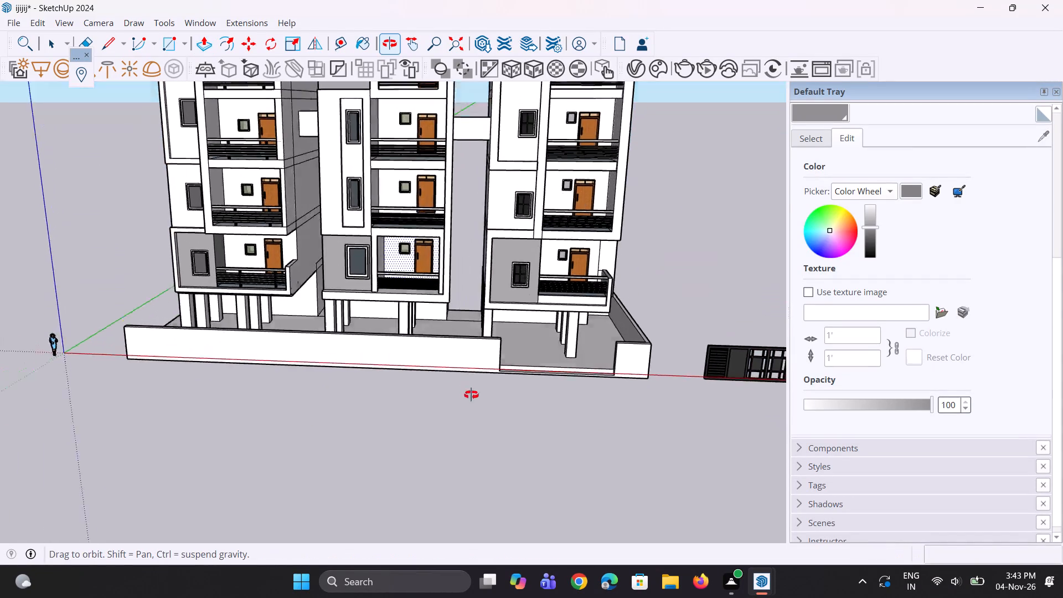
middle_drag(471, 395, 335, 413)
scroll(446, 307, up, 6)
middle_drag(371, 341, 362, 277)
scroll(362, 277, up, 1)
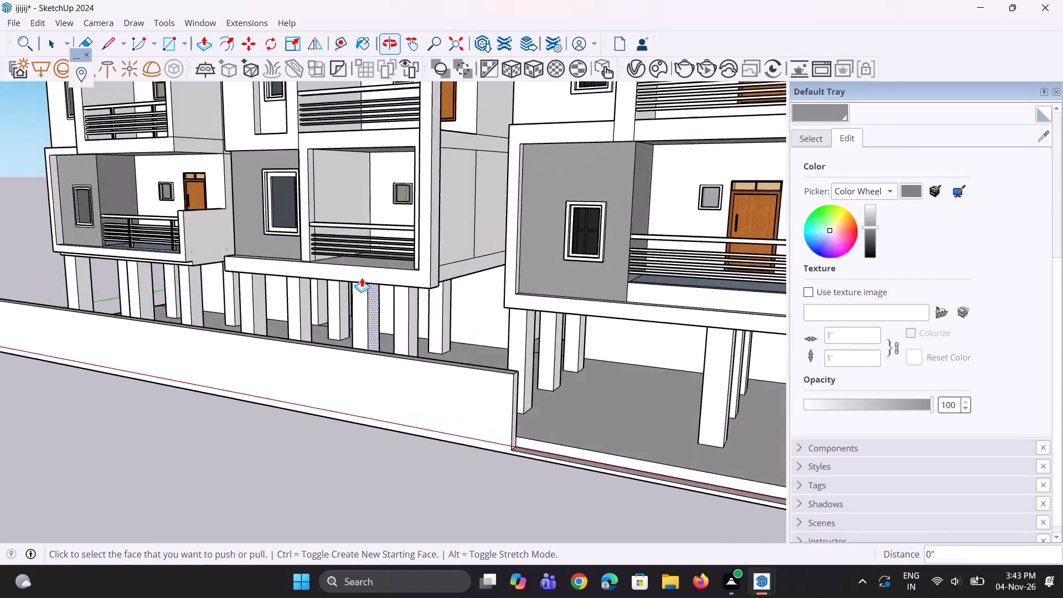
scroll(362, 277, up, 3)
click(360, 281)
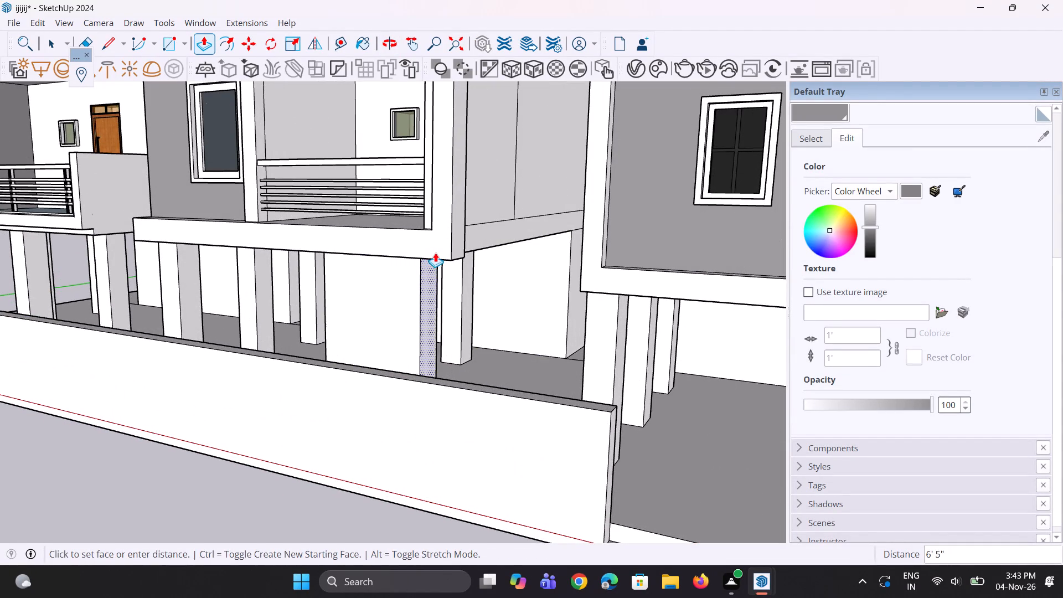
click(437, 252)
middle_drag(362, 281, 531, 301)
middle_drag(531, 301, 471, 298)
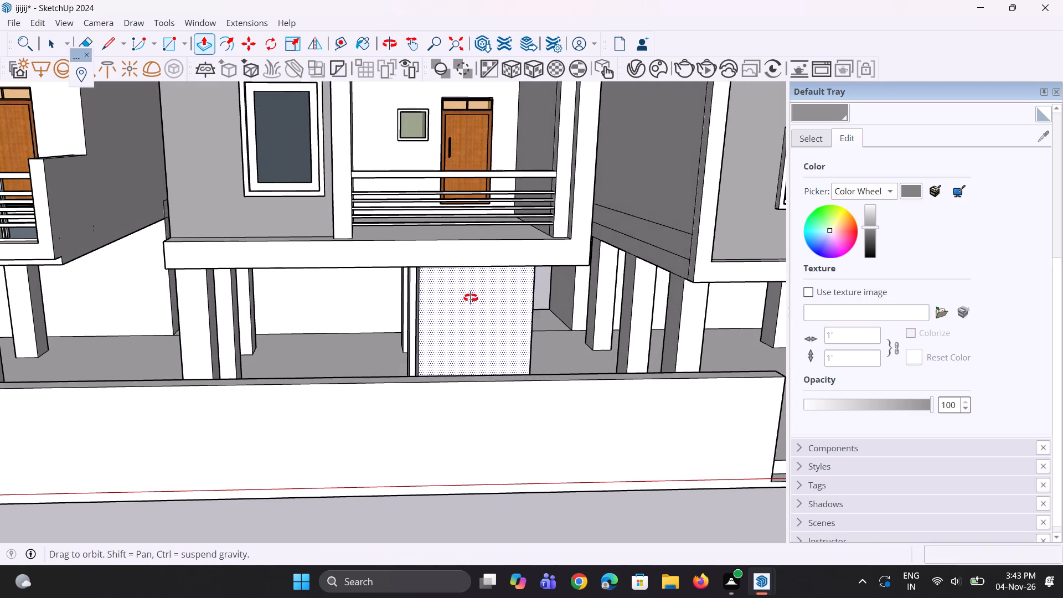
middle_drag(471, 298, 300, 298)
middle_drag(301, 298, 539, 307)
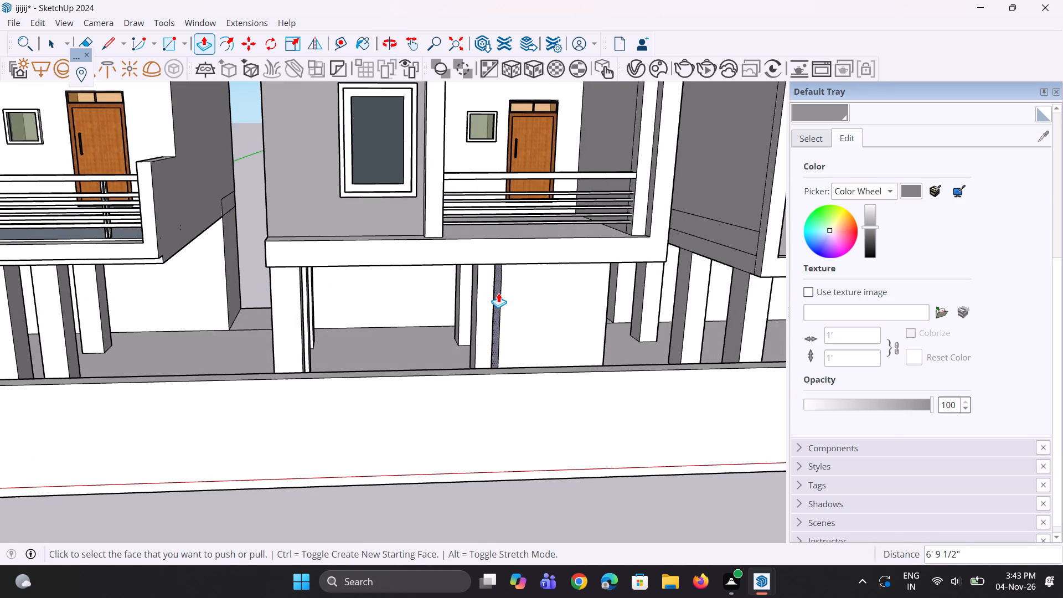
click(498, 293)
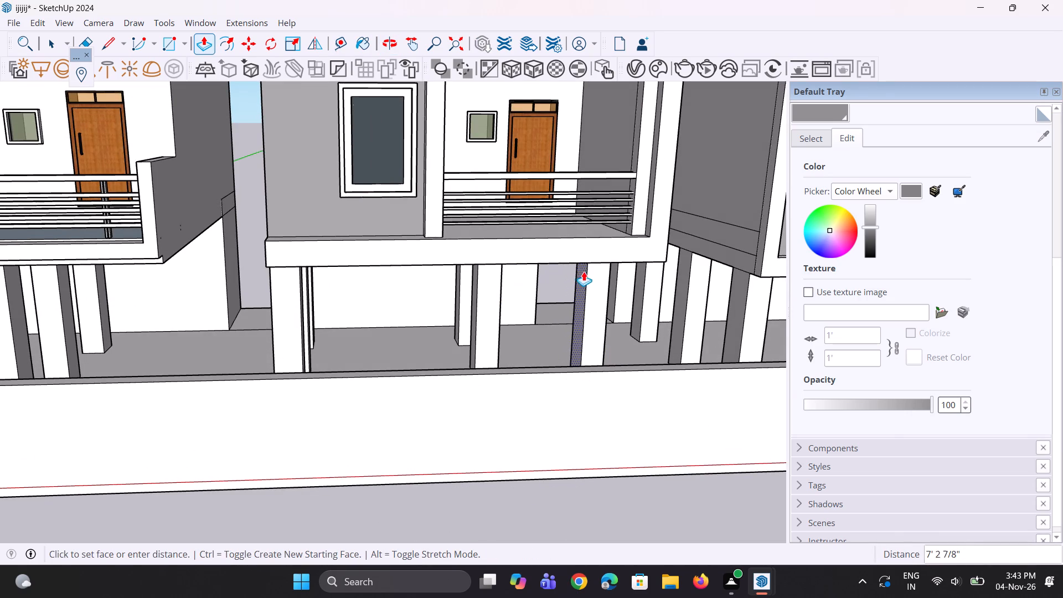
click(584, 272)
Shift the middle column of that line outward: pull its outer face 6' 9 1/2" and push its inner face in to match the front column.
middle_drag(481, 305, 368, 296)
scroll(544, 347, up, 2)
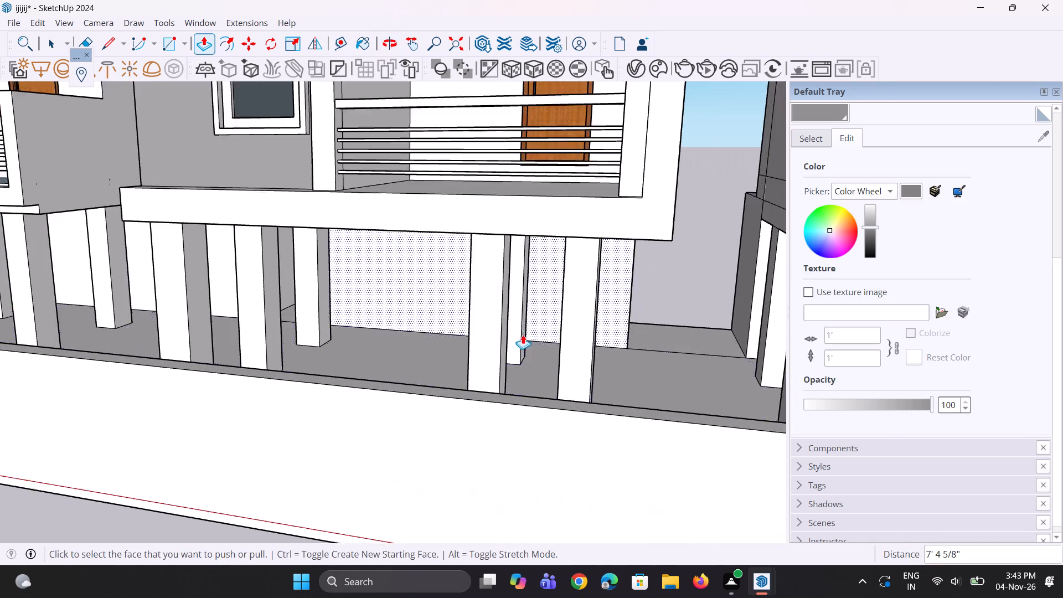
scroll(523, 334, up, 3)
click(499, 328)
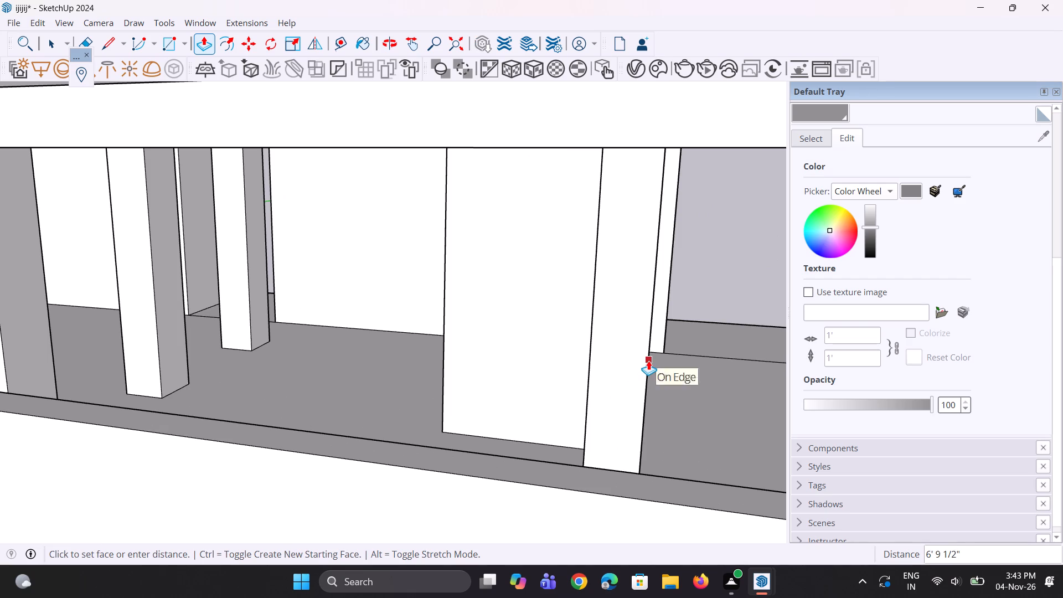
click(648, 360)
middle_drag(527, 355, 620, 377)
click(496, 320)
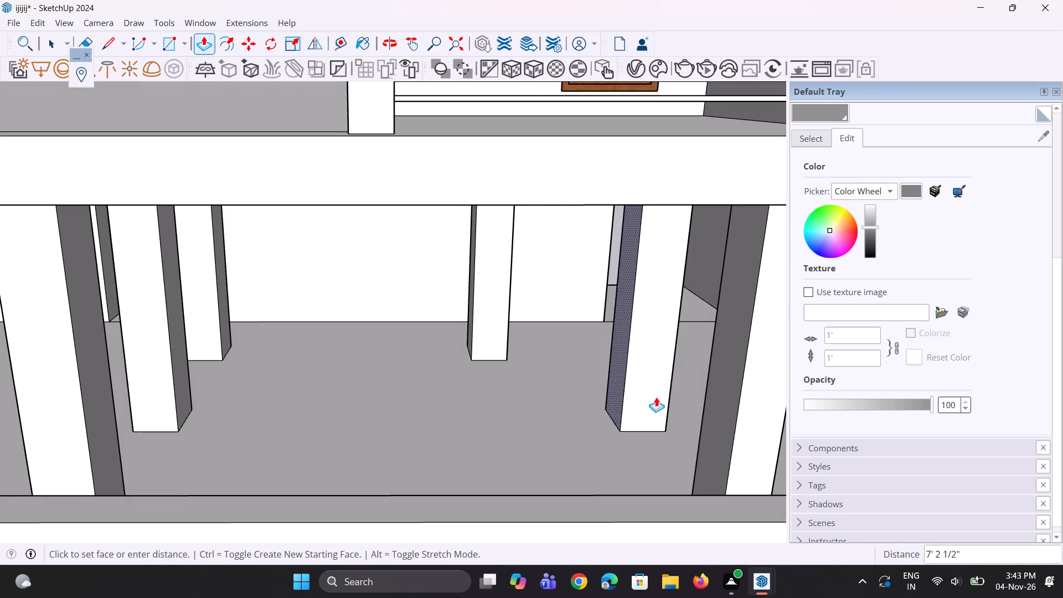
click(704, 449)
middle_drag(592, 367, 515, 347)
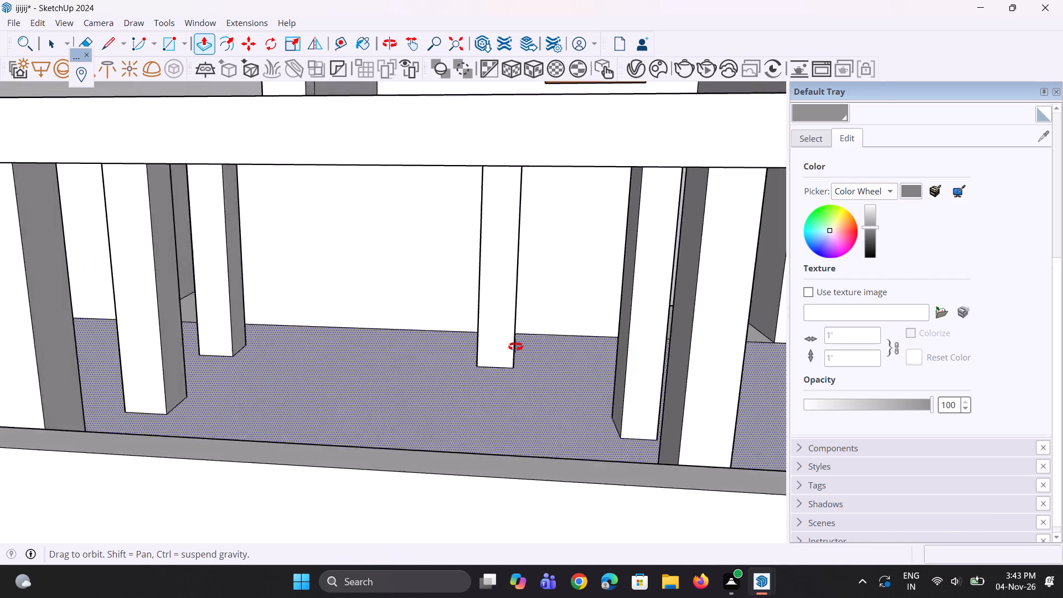
Shift the rear column of the middle tower's gate-side line outward: pull its outer face 6' 9 1/2" and push its inner face in 7' 4 5/8".
middle_drag(515, 347, 366, 319)
middle_drag(692, 338, 627, 330)
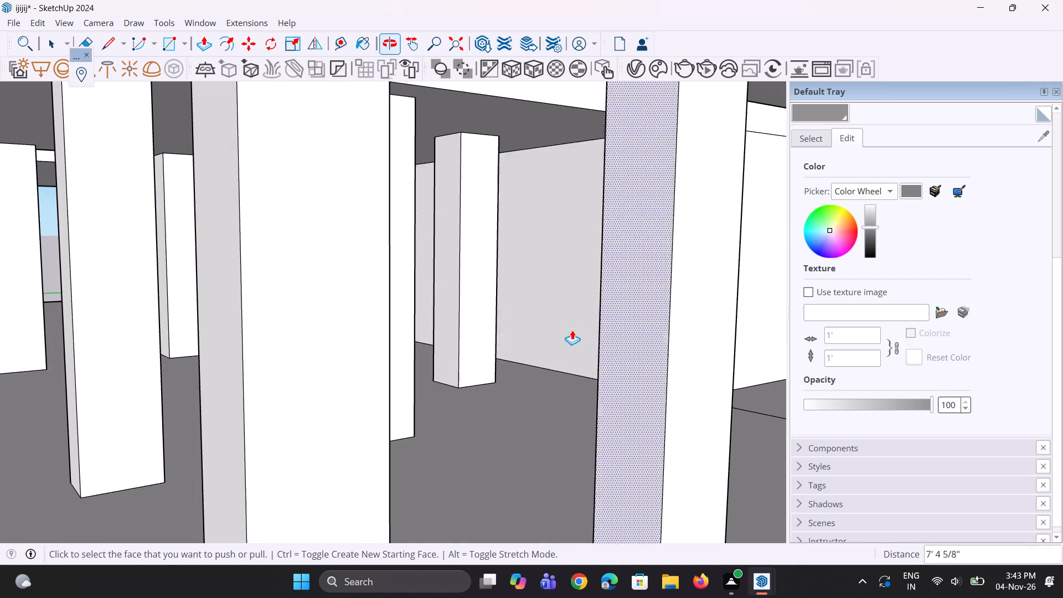
click(463, 319)
click(412, 343)
middle_drag(414, 346, 429, 349)
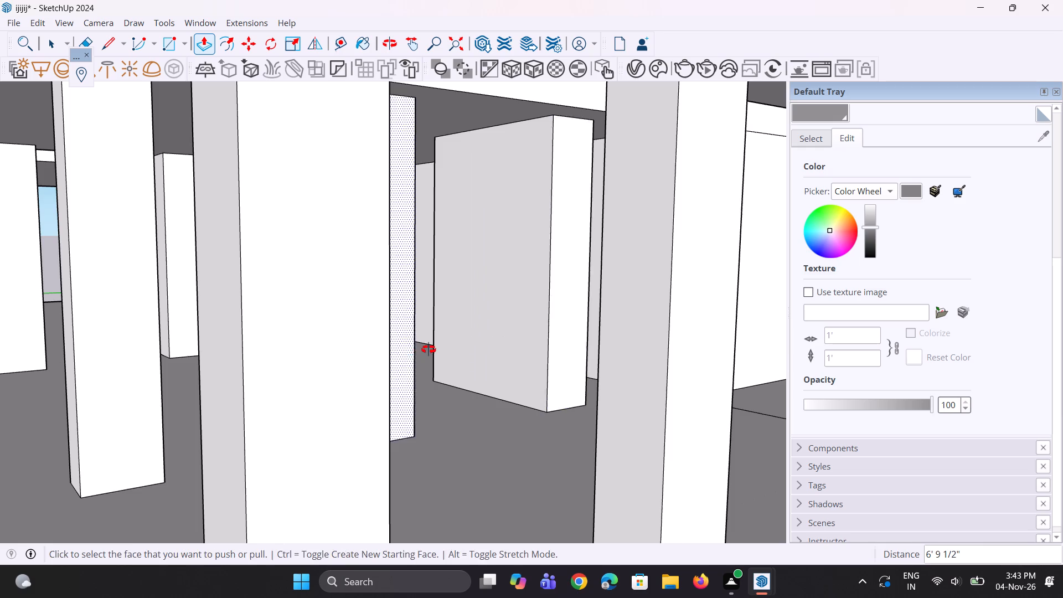
middle_drag(429, 349, 683, 354)
scroll(597, 377, down, 5)
middle_drag(525, 283, 561, 355)
scroll(507, 324, up, 3)
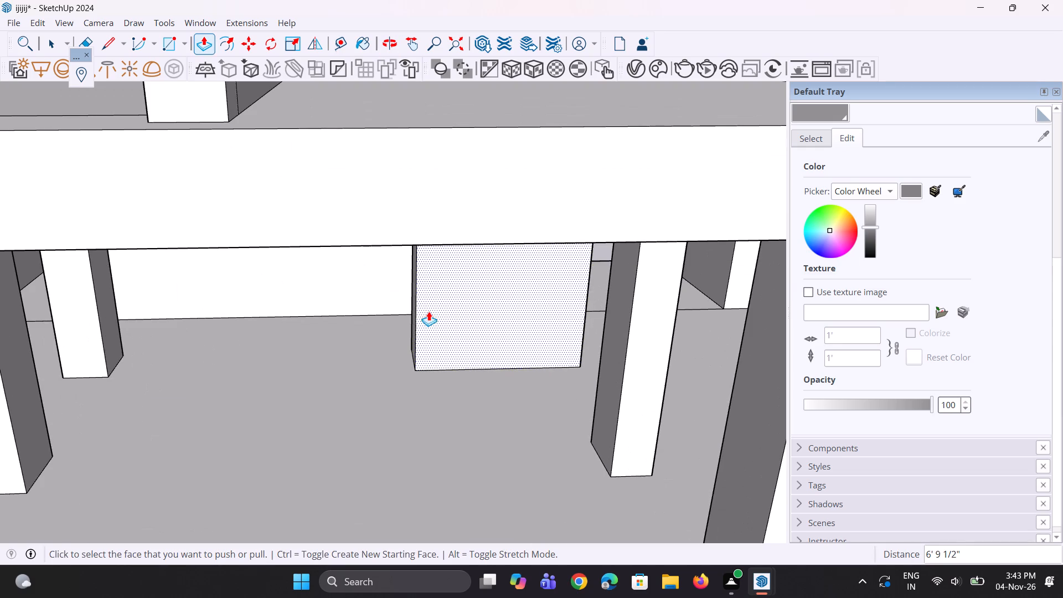
click(412, 302)
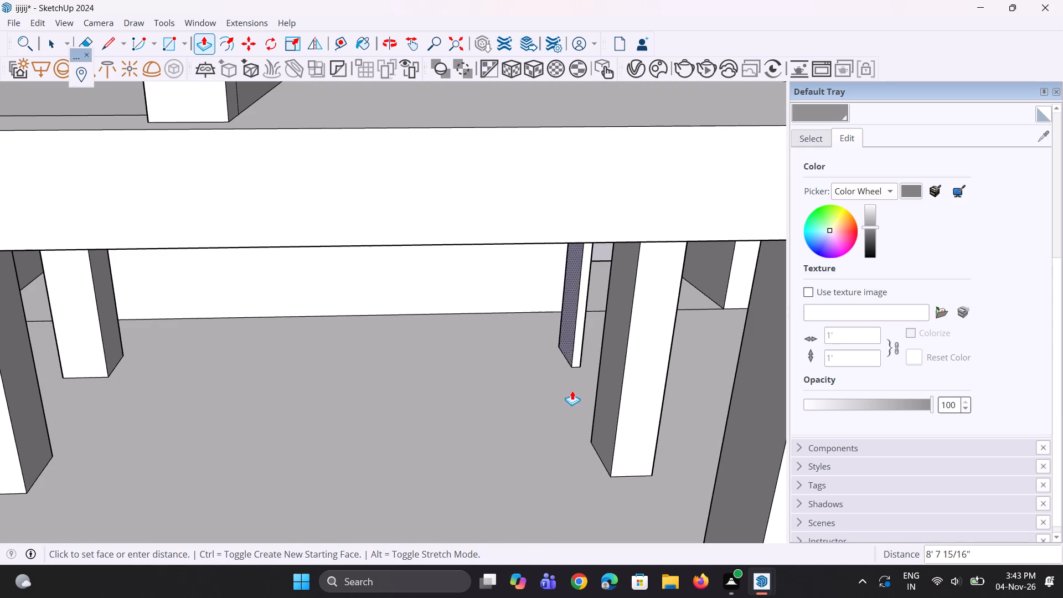
click(590, 435)
middle_drag(575, 440, 531, 359)
scroll(541, 353, down, 5)
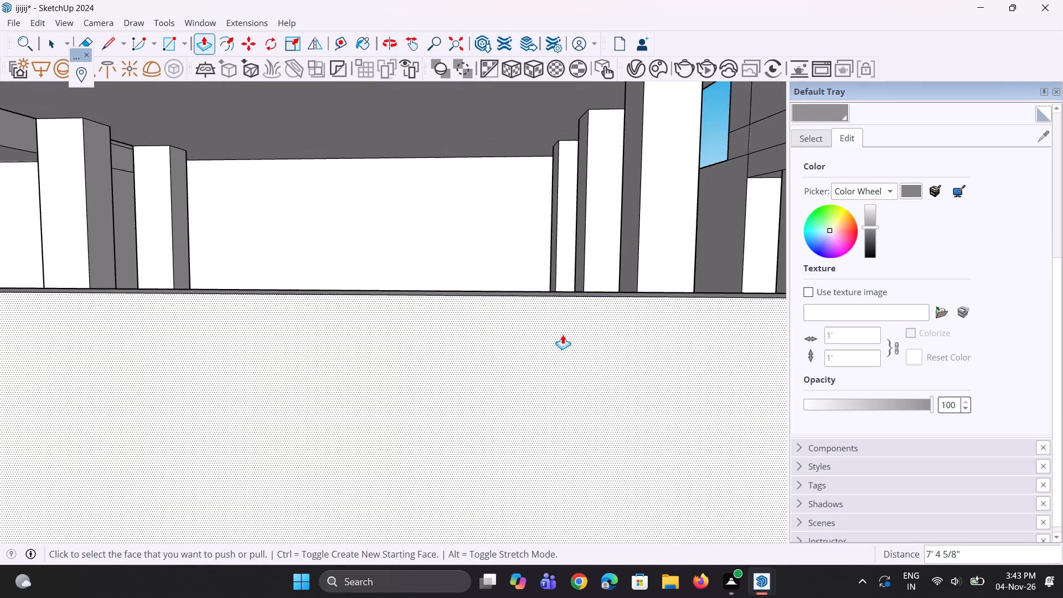
Pull the outer side face of the gate-side tower's front column near the entrance outward 3' 11 1/16".
scroll(563, 334, down, 7)
middle_drag(577, 333, 543, 333)
scroll(431, 298, down, 12)
middle_drag(468, 295, 391, 308)
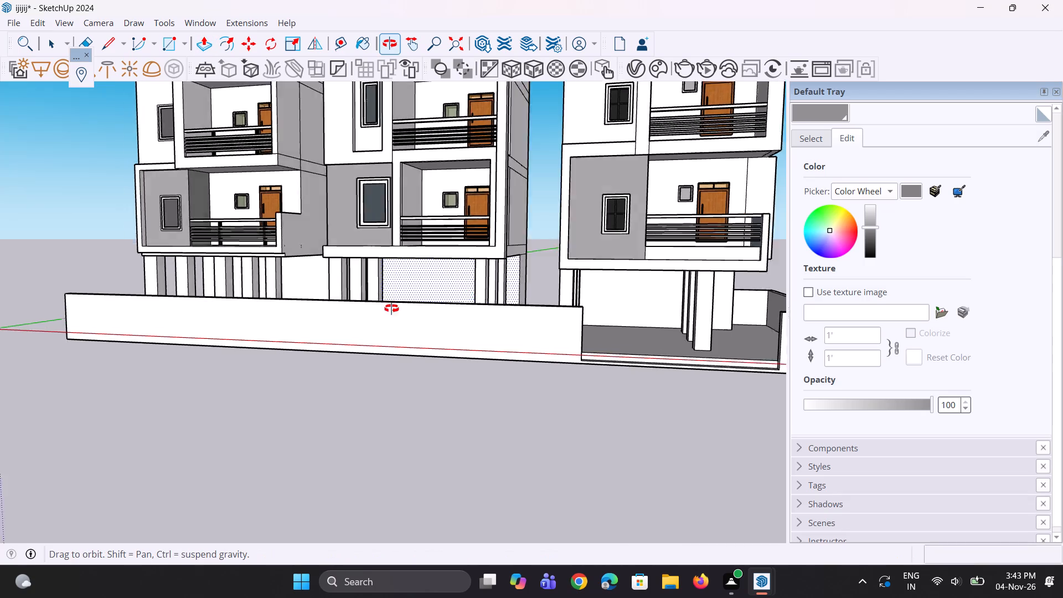
middle_drag(391, 308, 498, 317)
scroll(475, 305, up, 1)
scroll(436, 305, down, 6)
middle_drag(499, 312, 363, 269)
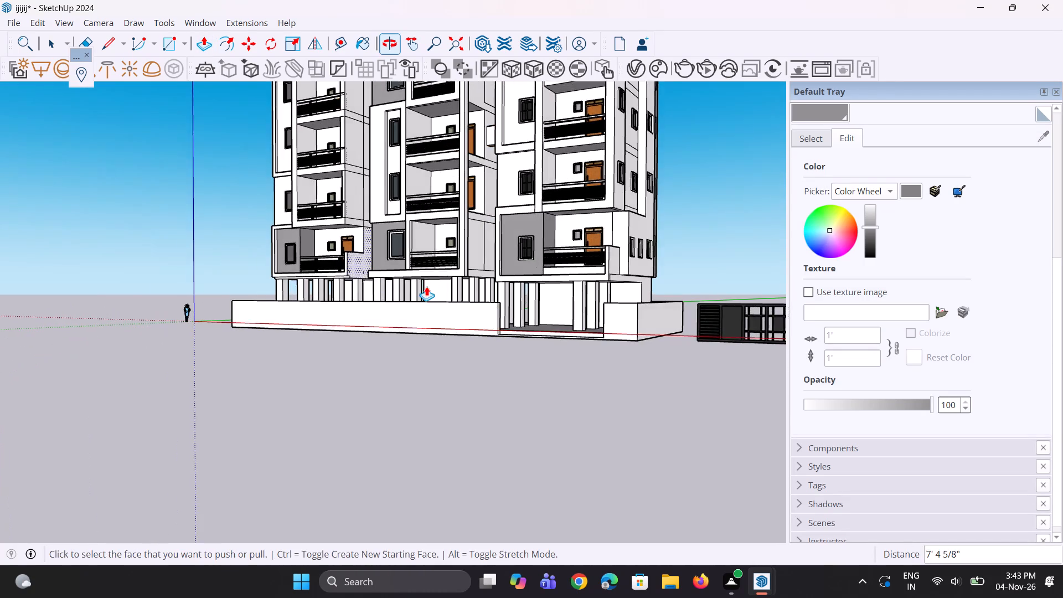
scroll(576, 301, up, 6)
click(584, 286)
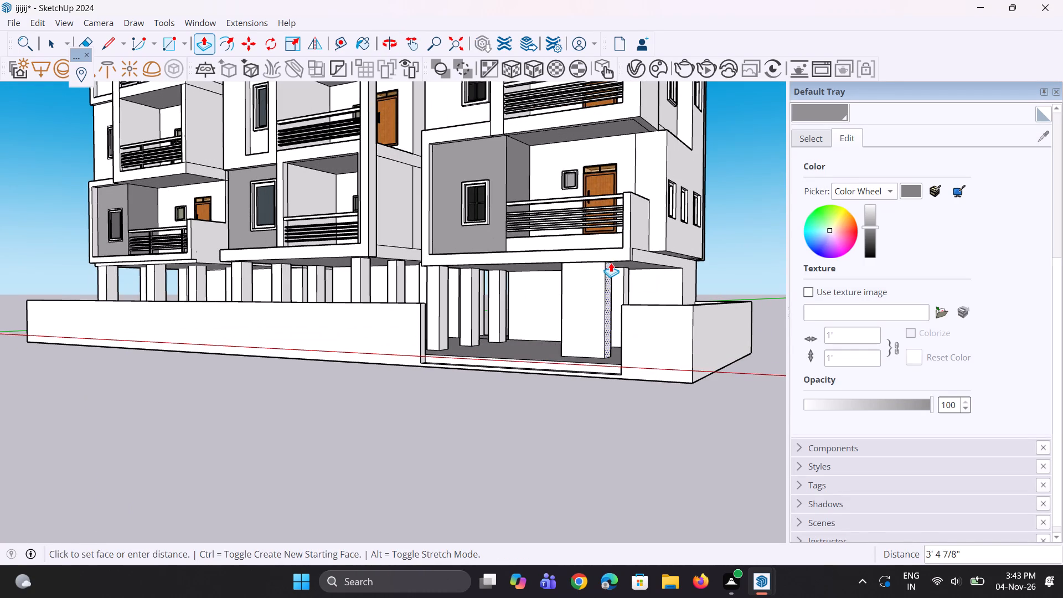
click(614, 259)
Pull the same outer side face of the front column a further 10" outward.
middle_drag(591, 276, 704, 303)
scroll(580, 319, up, 1)
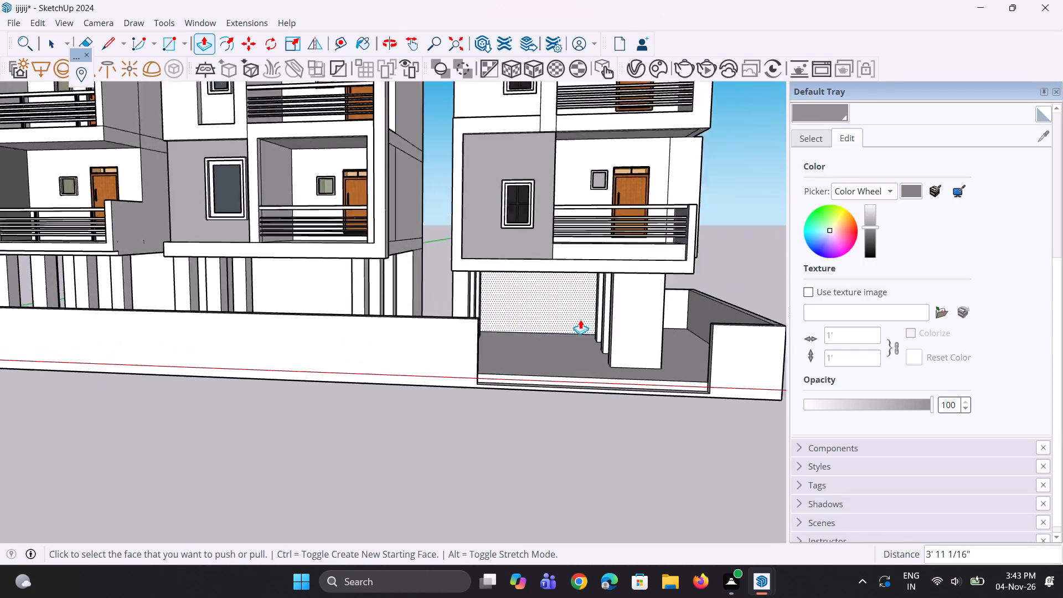
scroll(580, 319, up, 2)
scroll(628, 307, up, 2)
scroll(850, 322, up, 1)
middle_drag(815, 316, 749, 310)
scroll(495, 252, down, 4)
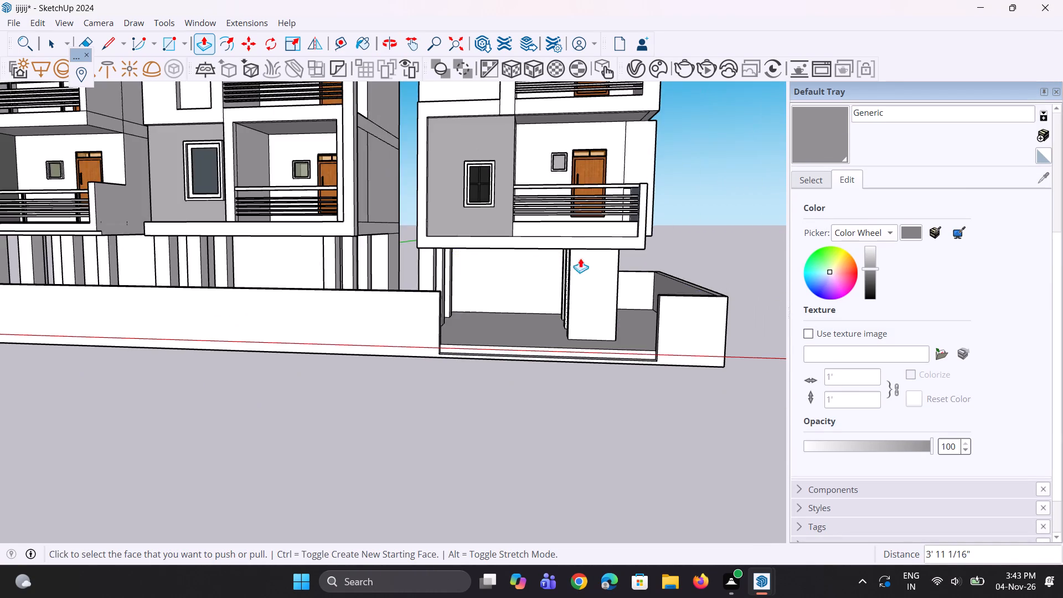
middle_drag(581, 258, 524, 246)
scroll(589, 276, up, 5)
middle_drag(615, 287, 567, 285)
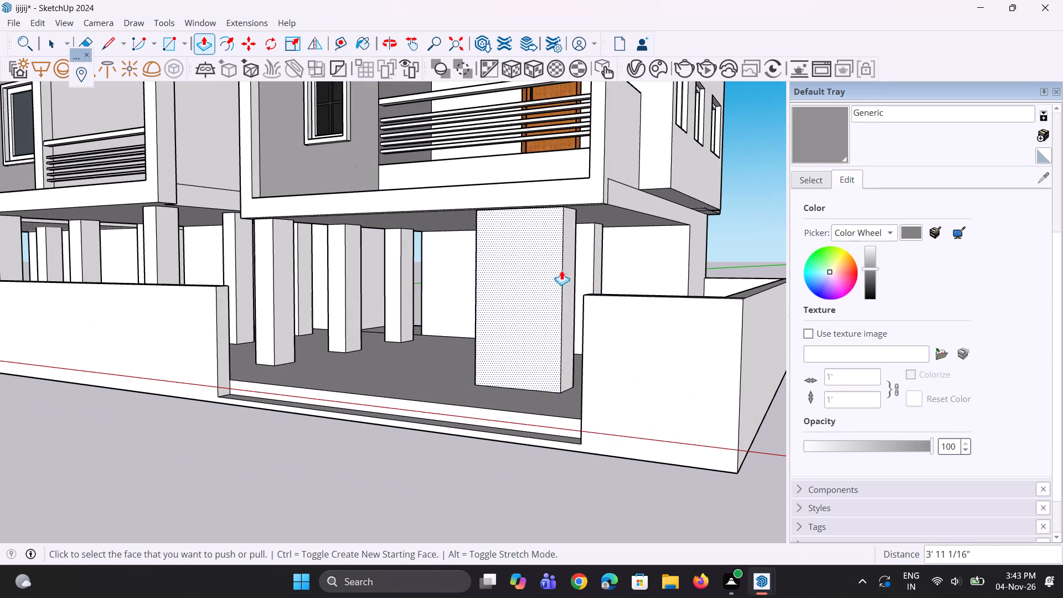
click(567, 265)
click(579, 267)
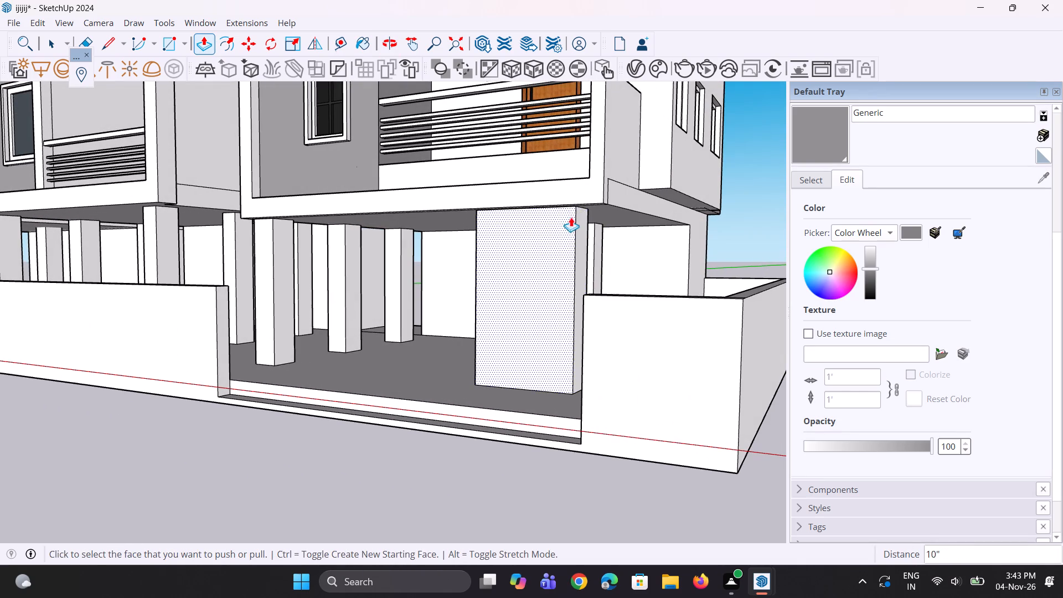
Push the front column's opposite, inner side face in 5' 1 11/16" so the column becomes narrow again.
scroll(571, 204, up, 18)
middle_drag(540, 225, 651, 224)
scroll(651, 224, down, 5)
middle_drag(642, 247, 744, 238)
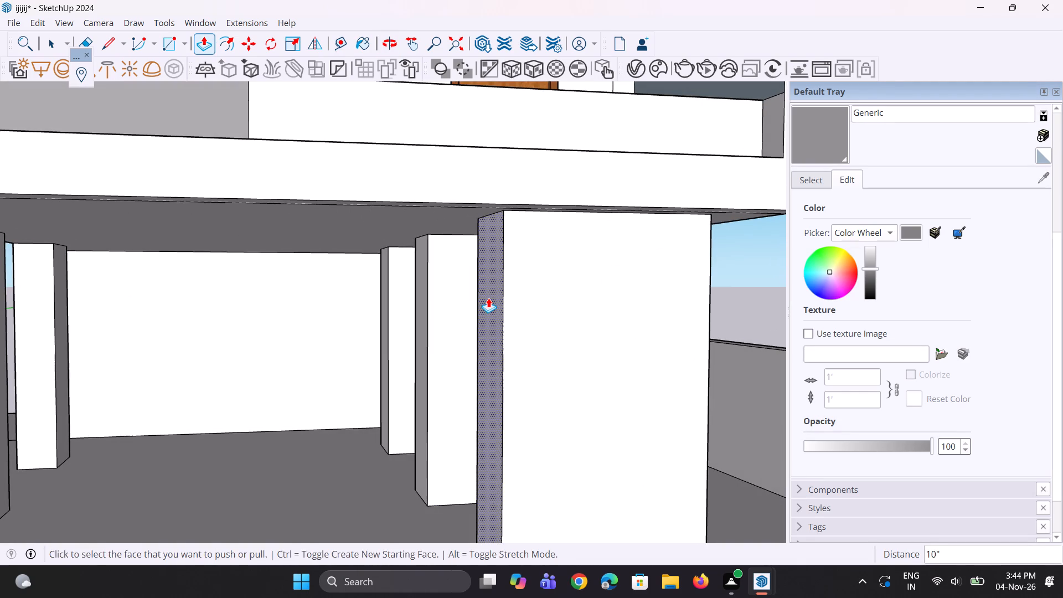
click(488, 298)
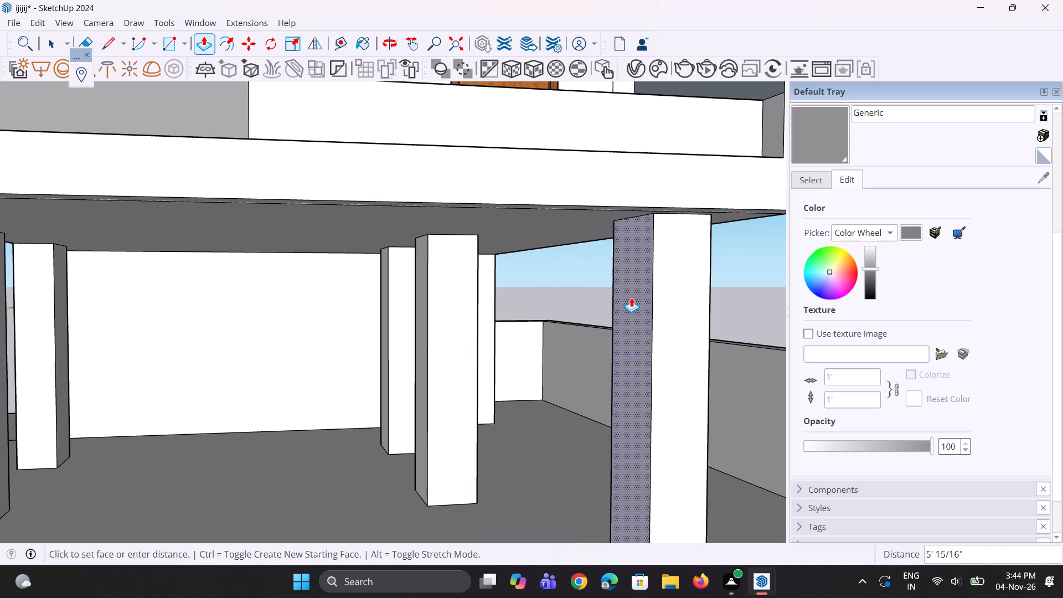
click(632, 298)
Shift the middle column of that line outward: pull its outer face to match the front column and push its inner face in 5' 1 11/16".
scroll(656, 295, down, 1)
middle_drag(651, 295, 535, 303)
scroll(535, 297, up, 1)
scroll(536, 295, down, 3)
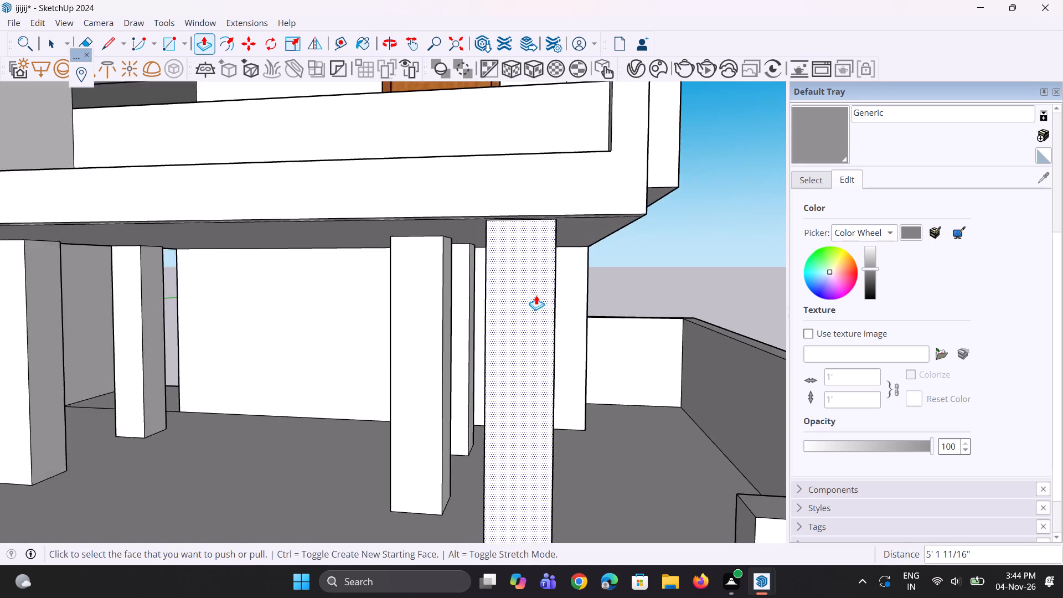
scroll(536, 295, down, 9)
middle_drag(550, 328, 399, 337)
scroll(473, 315, up, 3)
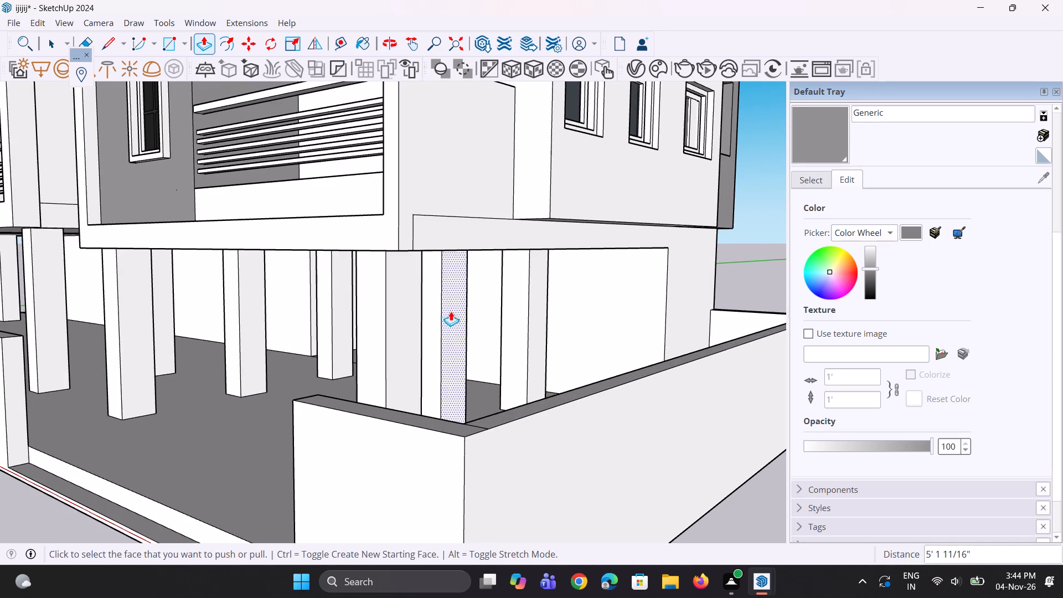
click(448, 311)
click(413, 334)
middle_drag(489, 300, 714, 304)
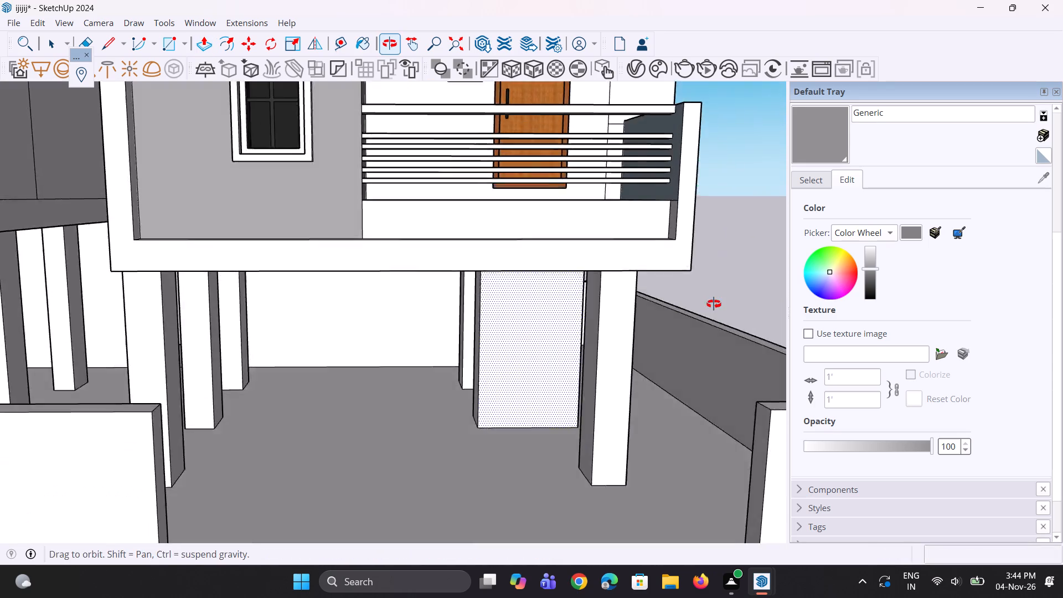
middle_drag(714, 304, 721, 287)
click(482, 312)
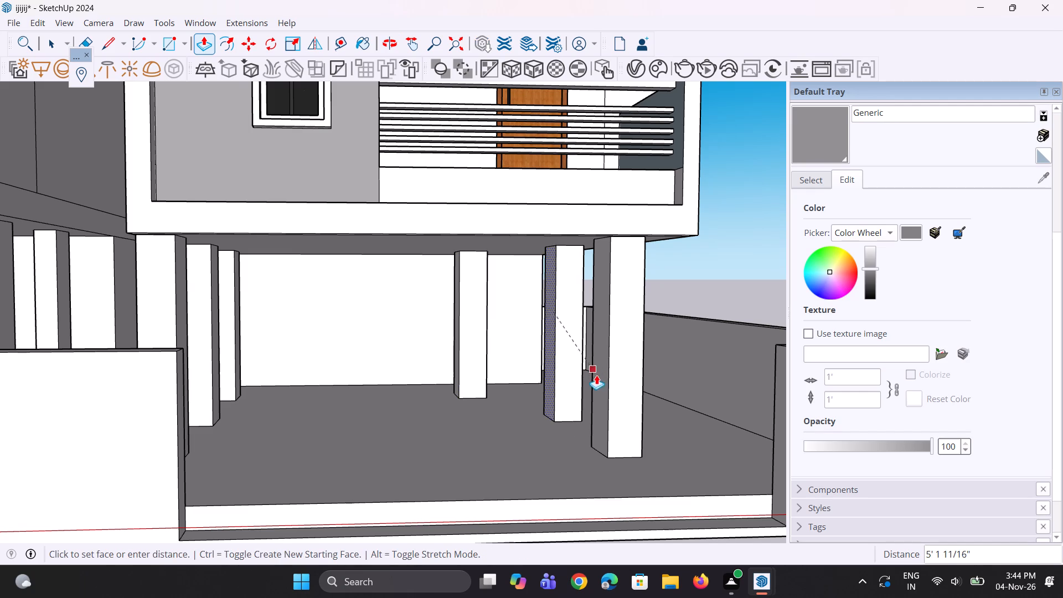
click(605, 391)
Shift the rear column of that line outward: pull its outer face to match the middle column and push its inner face in 5' 1 11/16".
middle_drag(517, 335, 417, 319)
scroll(454, 309, down, 5)
middle_drag(550, 279, 391, 373)
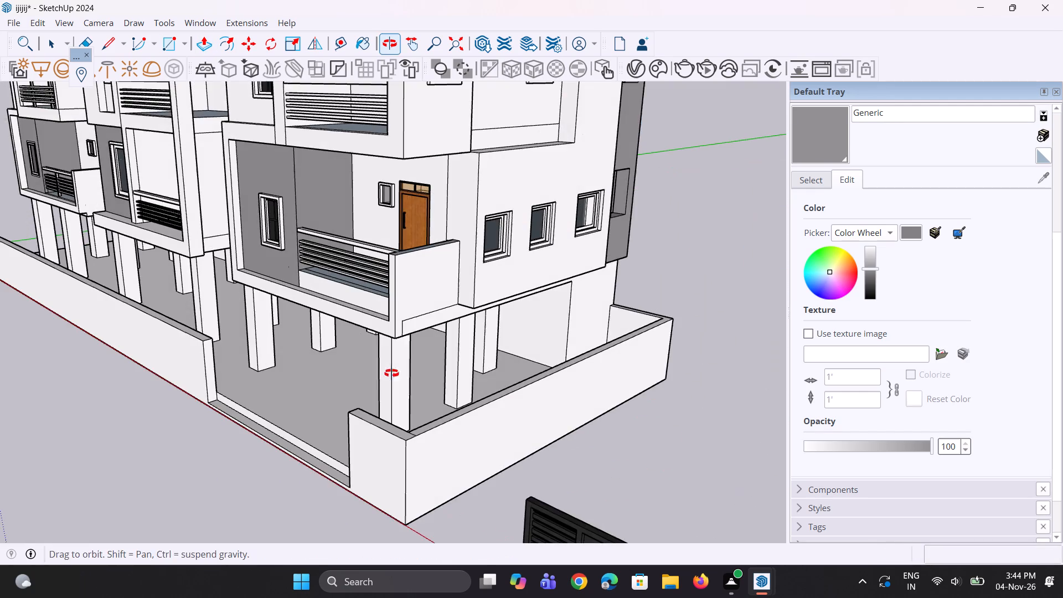
middle_drag(391, 373, 391, 372)
scroll(490, 364, up, 2)
click(491, 353)
click(461, 380)
middle_drag(403, 387, 683, 319)
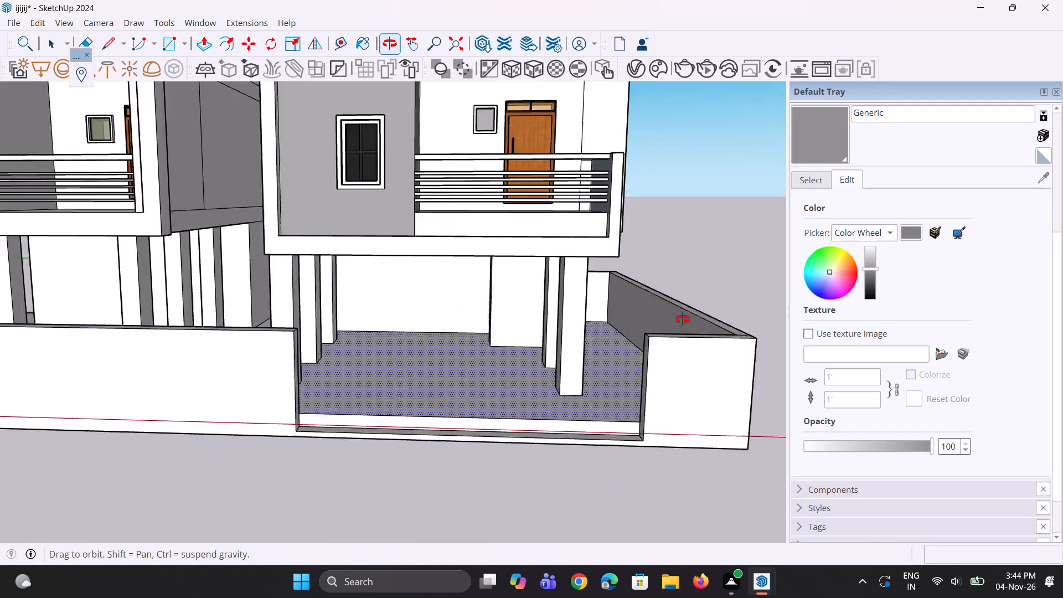
middle_drag(683, 319, 692, 311)
scroll(585, 277, up, 1)
click(478, 286)
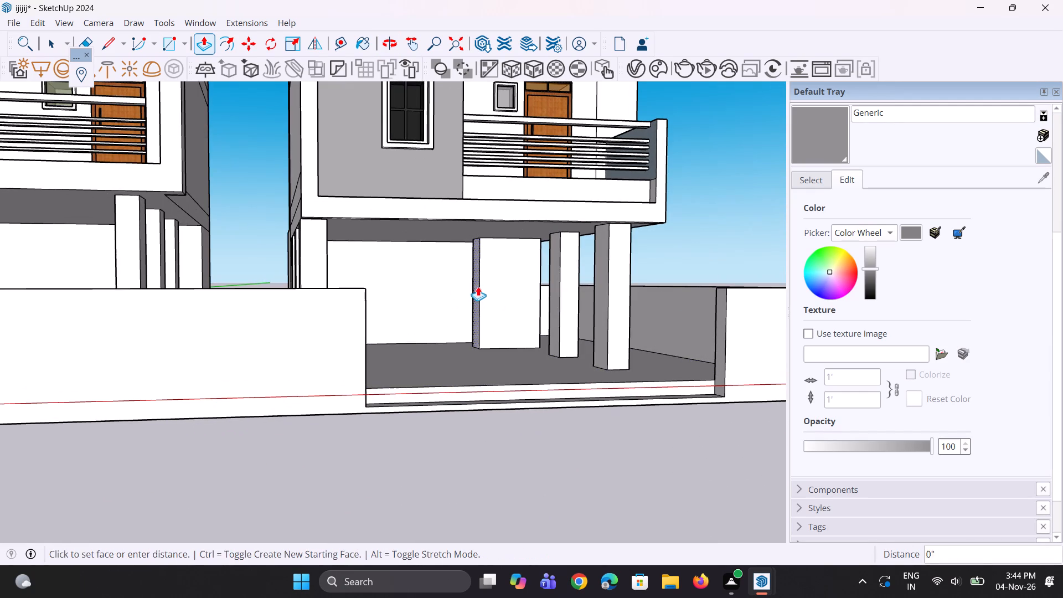
click(551, 343)
Examine the shifted columns beneath the gate-side tower through the entrance opening.
middle_drag(564, 252, 494, 261)
scroll(371, 235, down, 5)
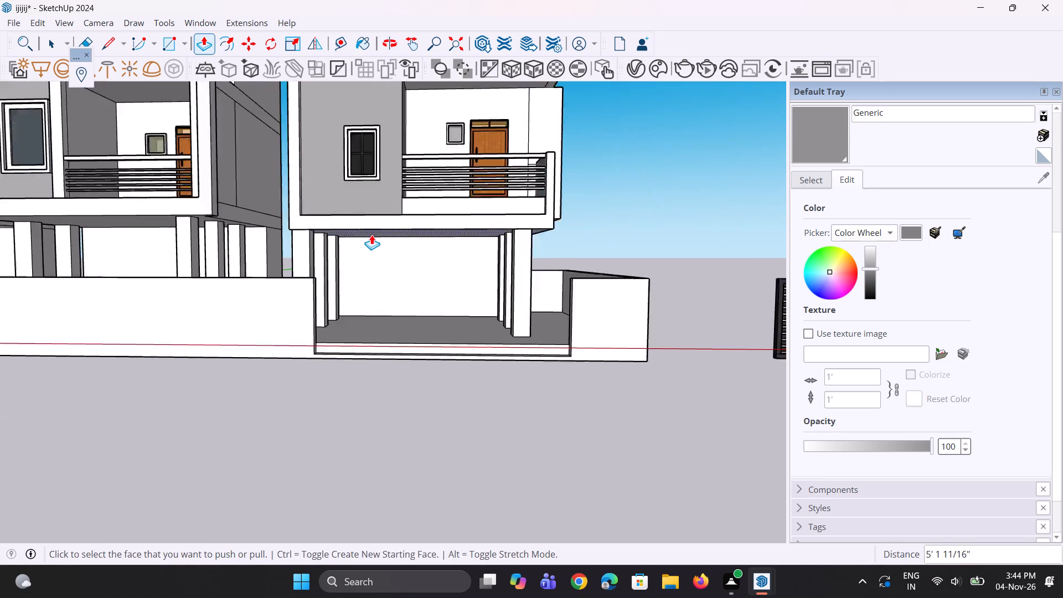
scroll(371, 235, down, 1)
middle_drag(531, 233, 462, 283)
scroll(412, 297, up, 3)
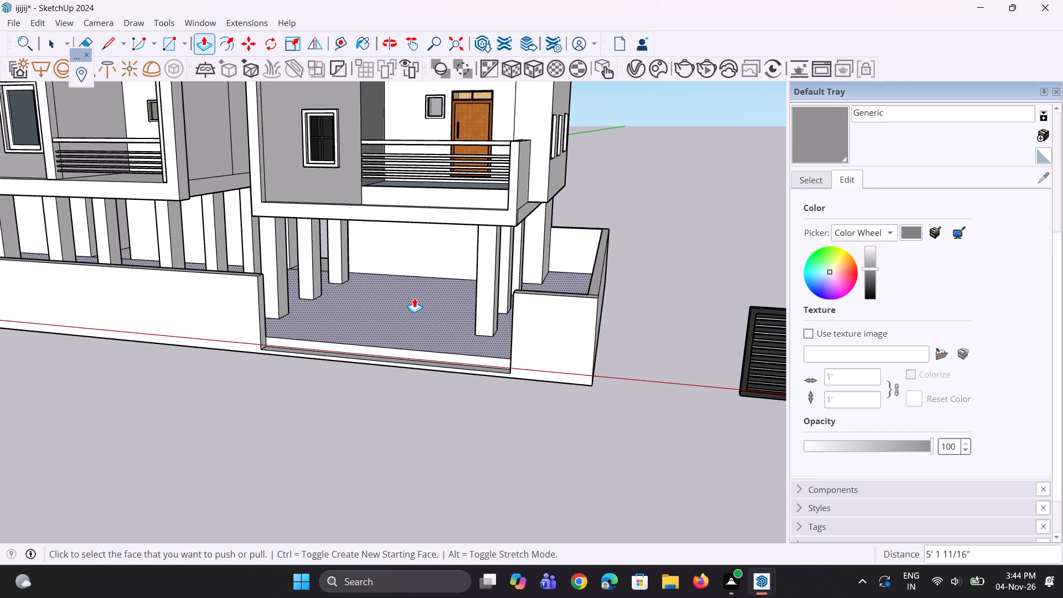
scroll(1062, 283, up, 1)
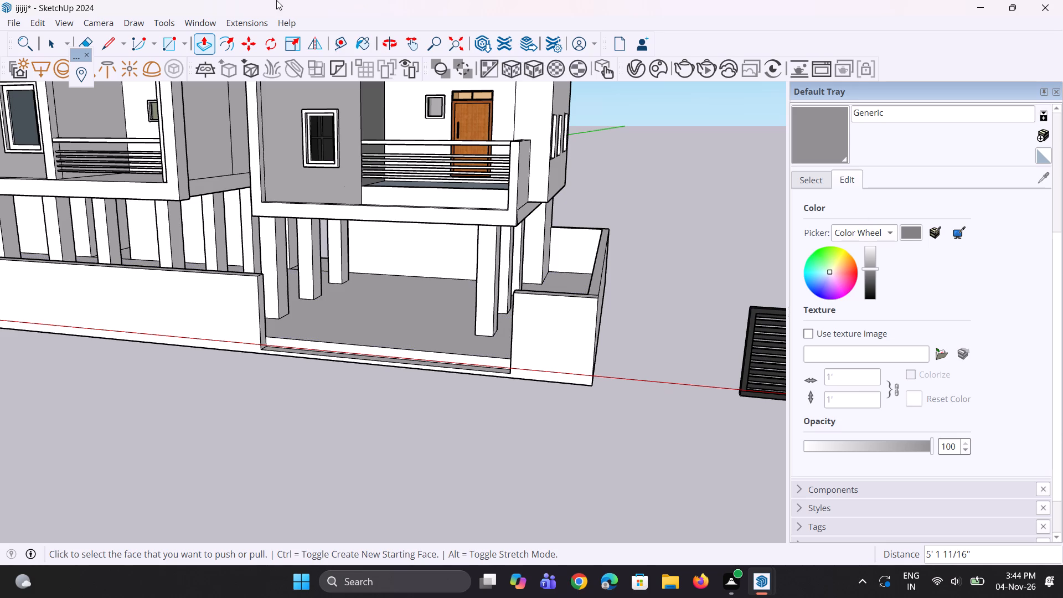
Move the entrance gate 47' 6 3/4" by its bottom corner into the boundary wall opening and deselect it.
scroll(176, 281, down, 4)
scroll(278, 358, down, 5)
middle_drag(294, 344, 328, 328)
scroll(337, 345, down, 3)
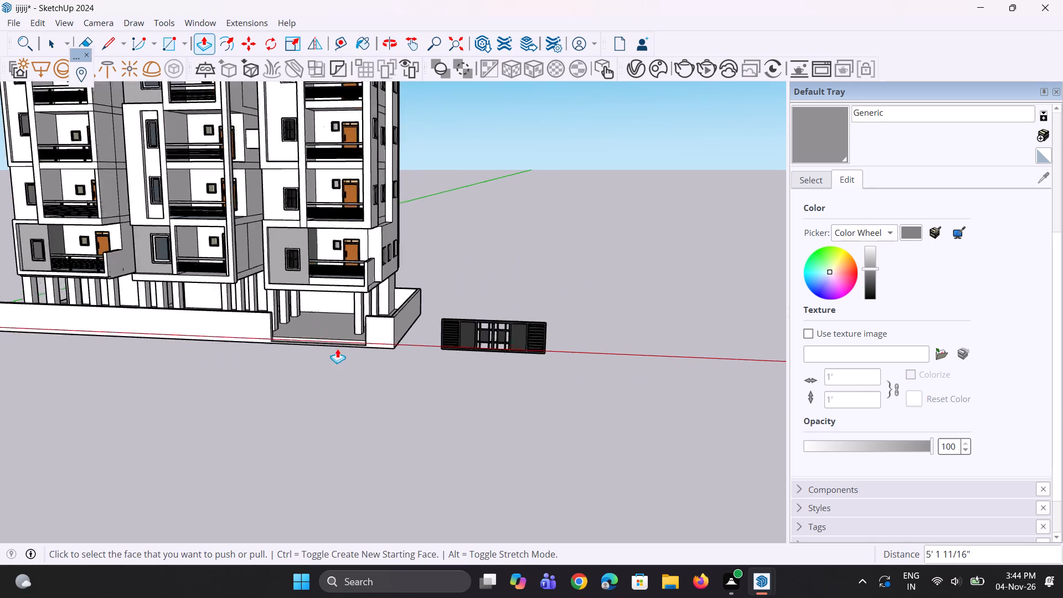
scroll(337, 348, down, 2)
key(space)
key(space)
click(488, 342)
scroll(488, 347, up, 3)
key(m)
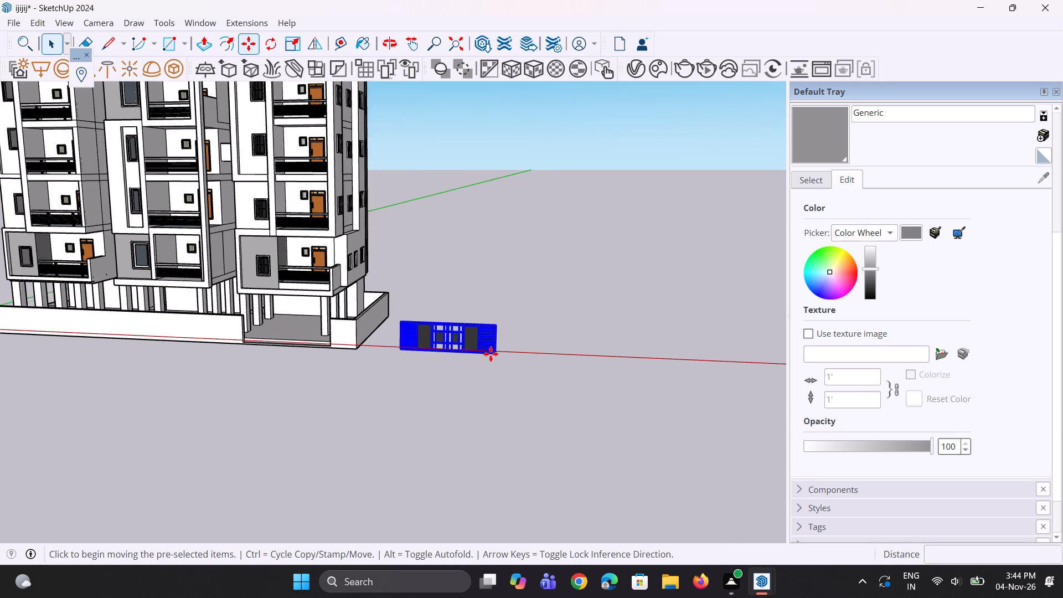
scroll(491, 354, up, 1)
click(500, 355)
middle_drag(241, 306, 251, 385)
scroll(276, 348, up, 4)
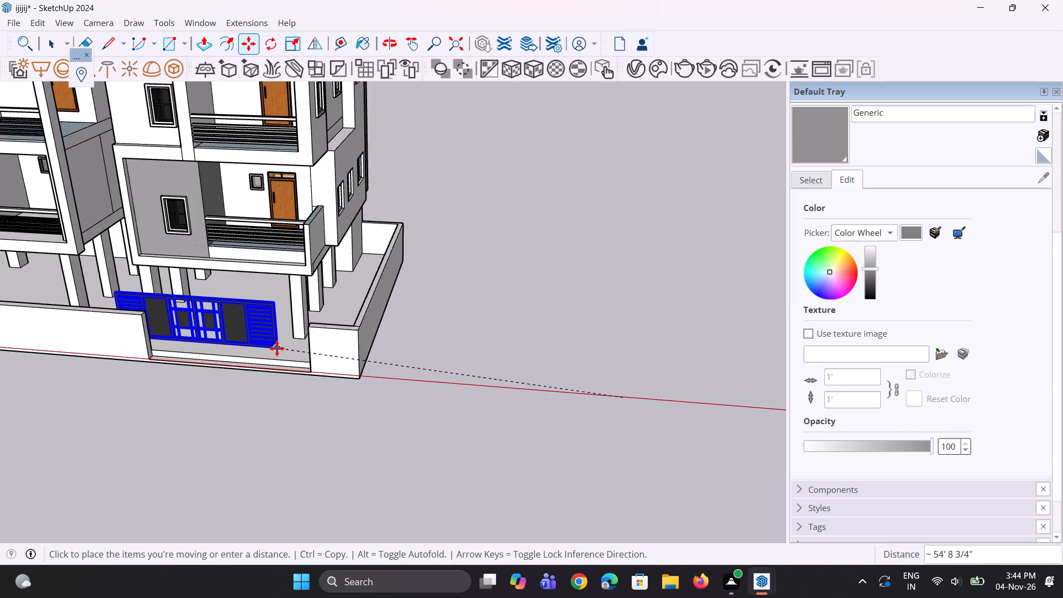
scroll(283, 353, up, 3)
click(317, 373)
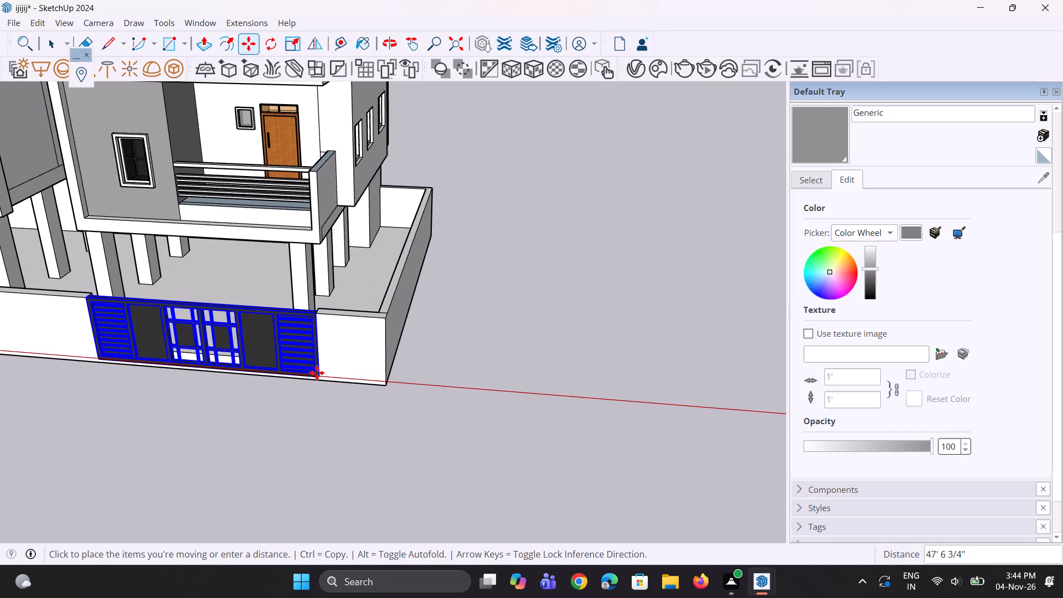
key(space)
key(space)
click(463, 400)
scroll(271, 386, up, 7)
middle_drag(276, 359, 328, 319)
scroll(329, 312, down, 5)
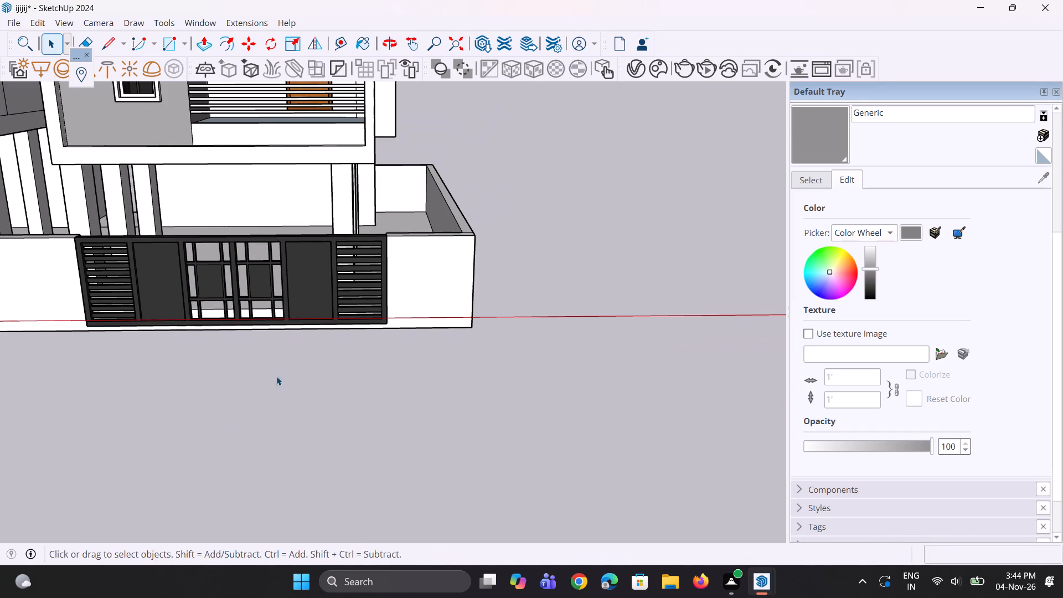
click(231, 437)
Show the previews of the open SketchUp and V-Ray Asset Editor windows.
click(749, 583)
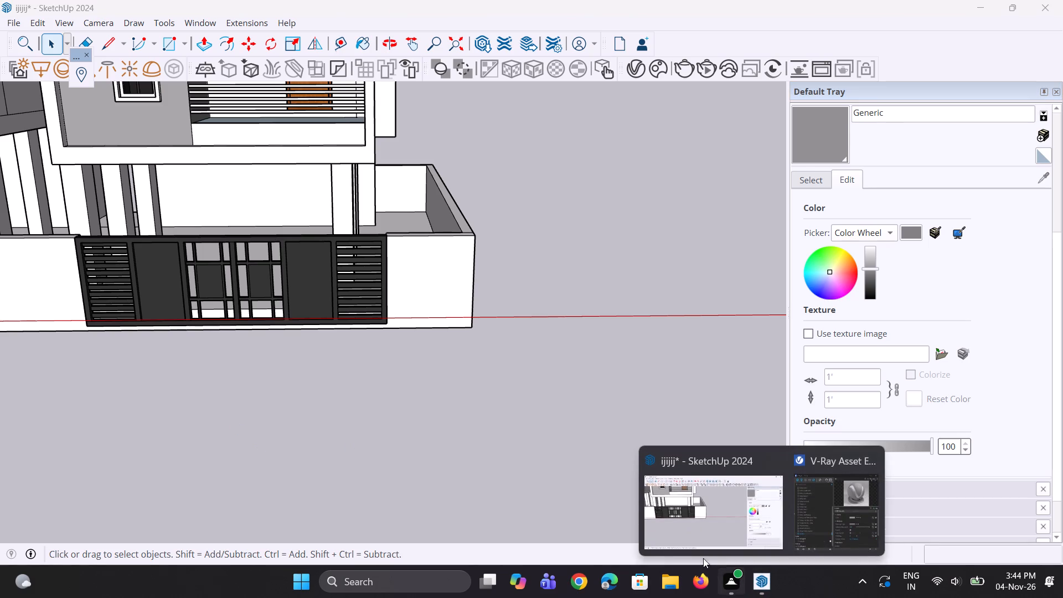
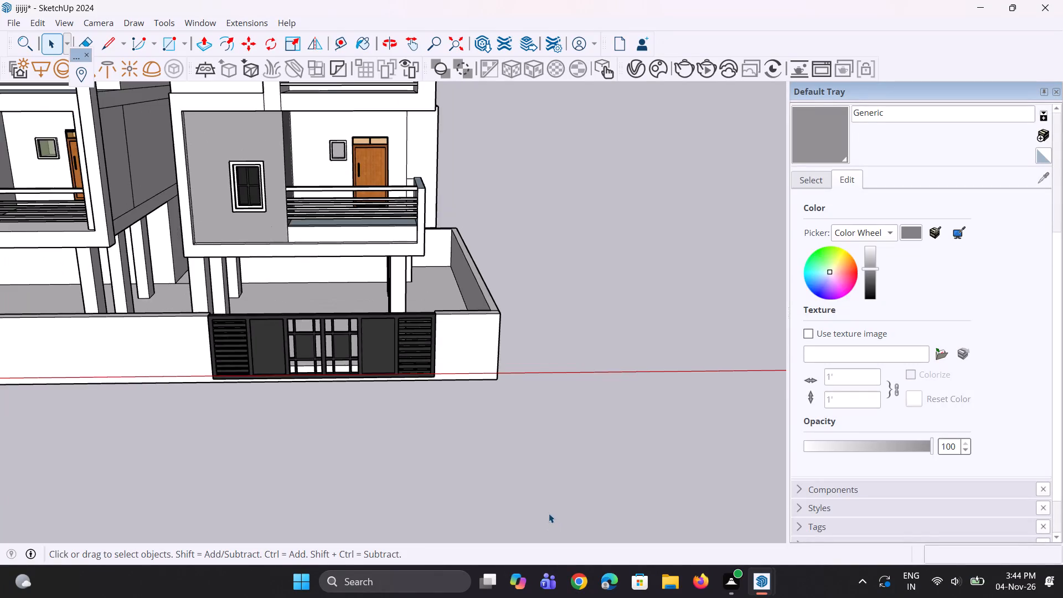
Examine the three-tower apartment building from the front and both sides, including its compound wall and gate.
scroll(549, 513, down, 10)
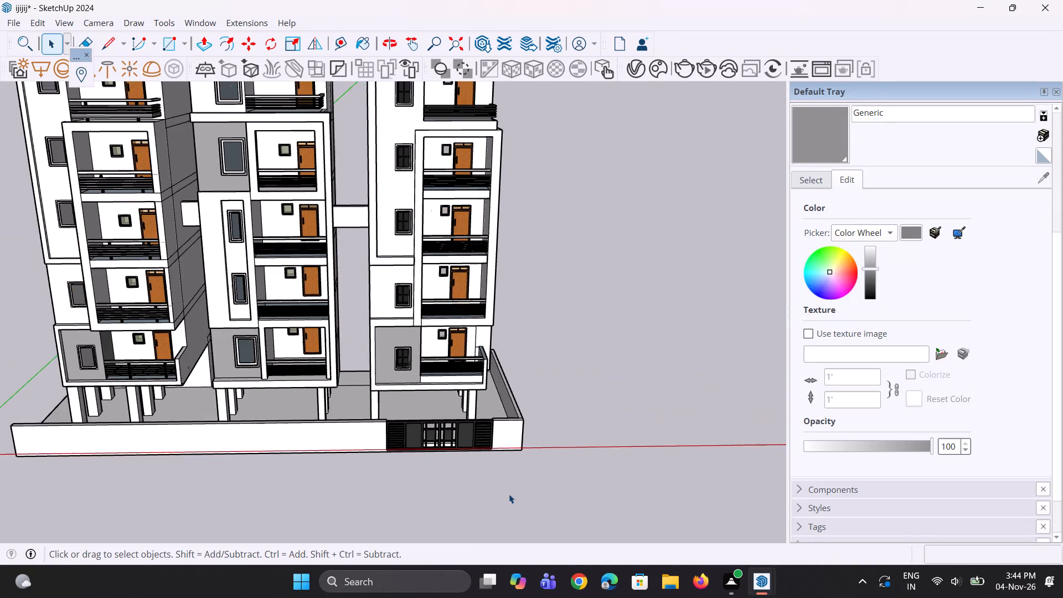
scroll(461, 461, down, 6)
scroll(437, 456, up, 1)
middle_drag(436, 455, 432, 426)
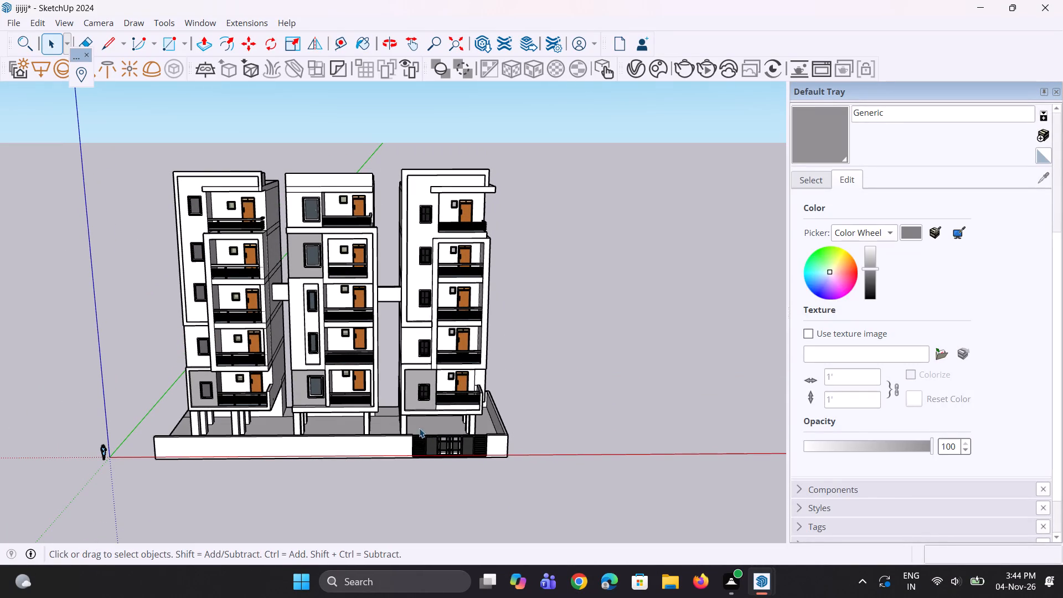
middle_drag(540, 359, 380, 329)
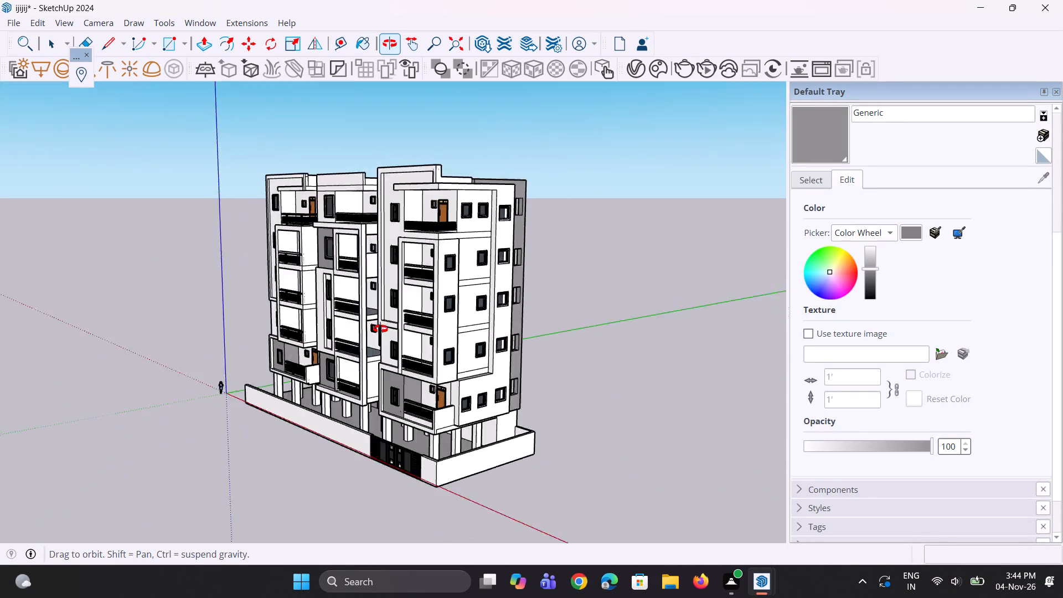
middle_drag(380, 329, 565, 322)
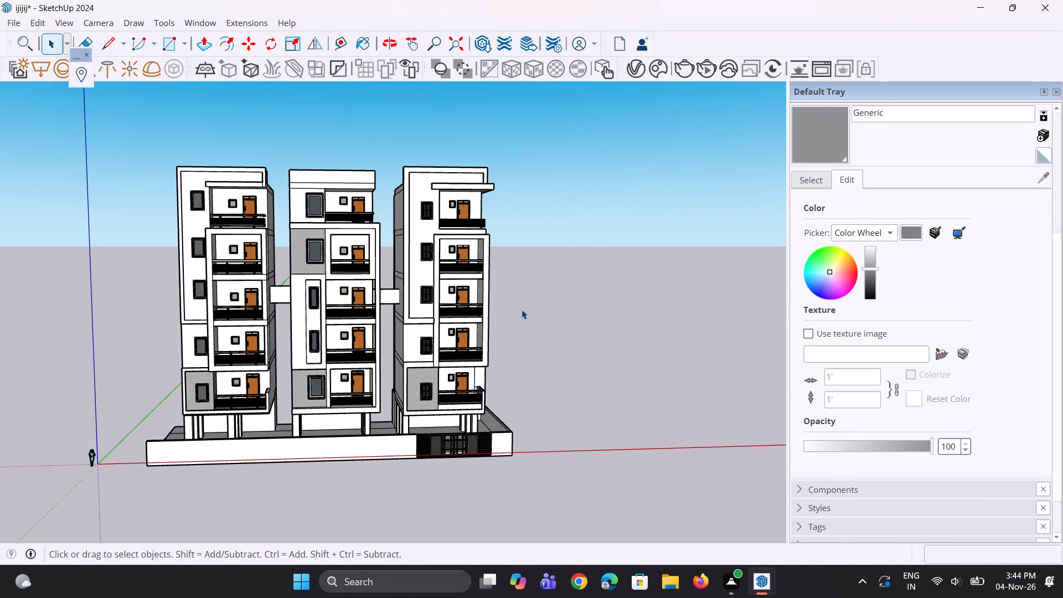
scroll(400, 271, down, 2)
middle_drag(339, 261, 426, 267)
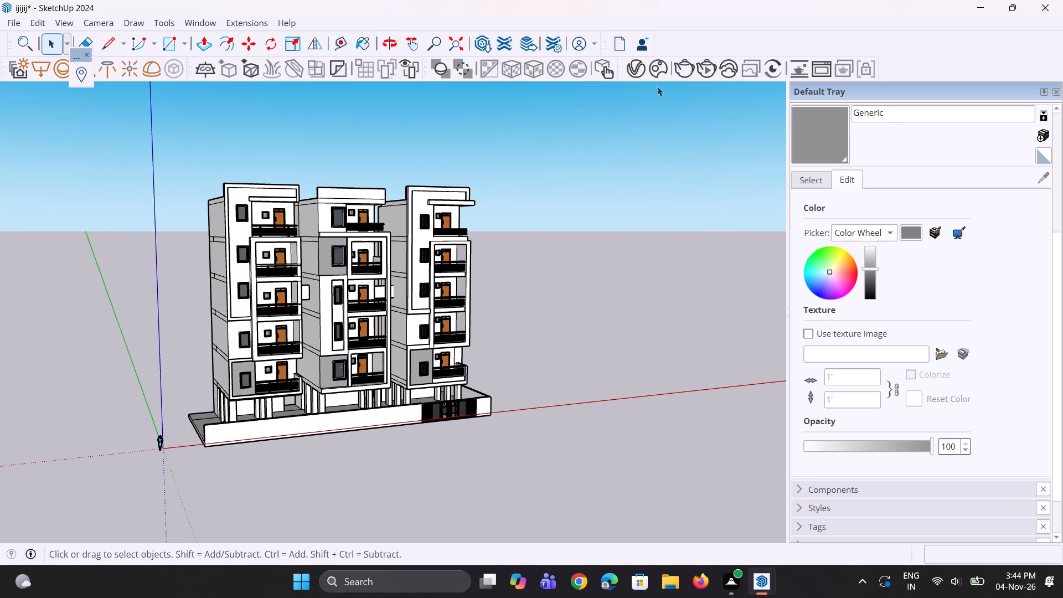
Create a new generic V-Ray material with a coral-red diffuse color of about R 0.964, G 0.474, B 0.474.
click(640, 61)
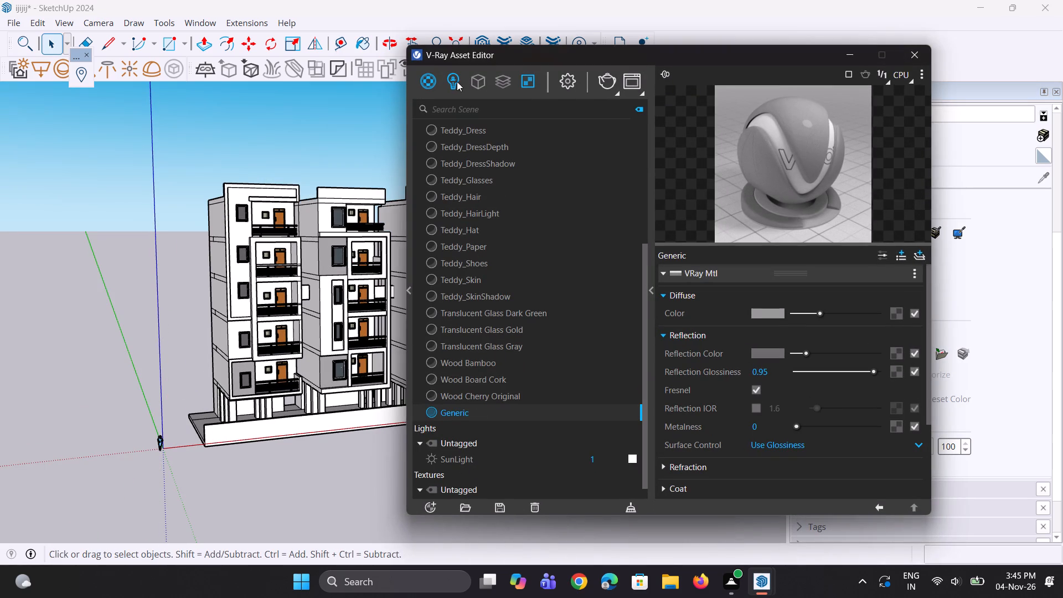
right_click(435, 81)
click(455, 105)
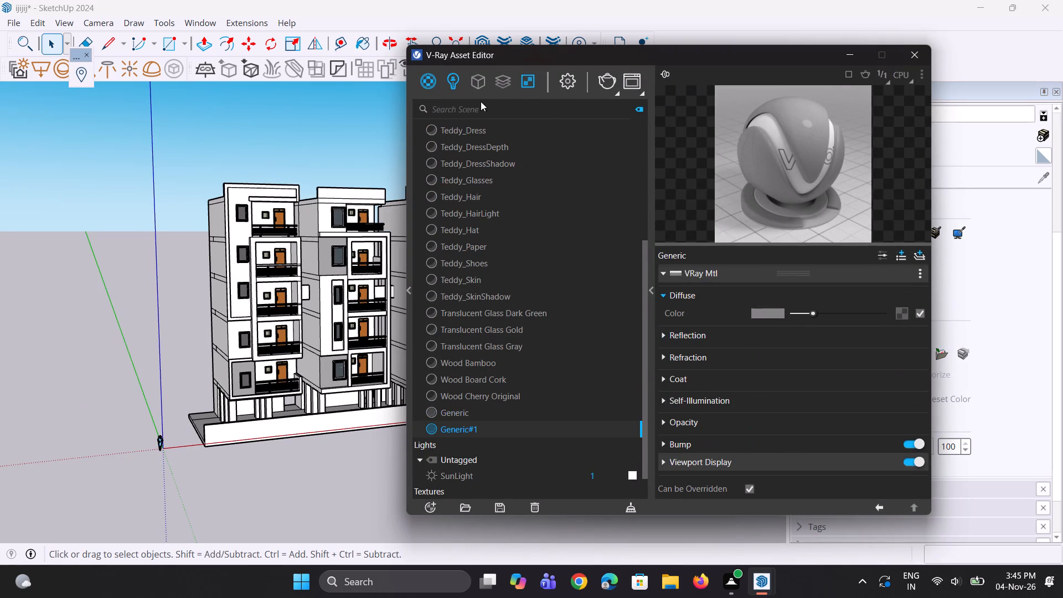
click(774, 312)
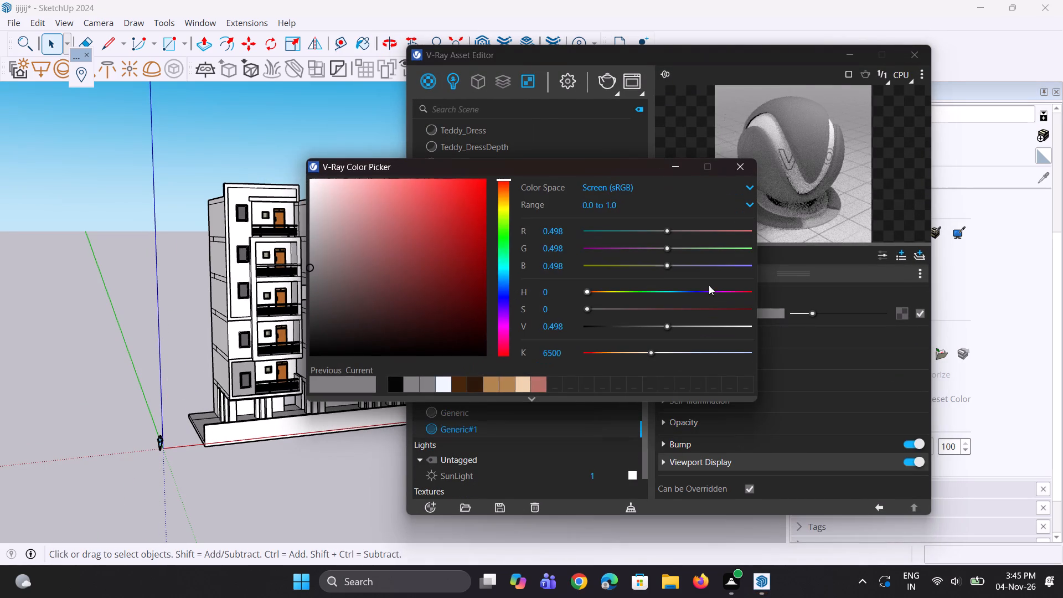
drag(479, 225, 388, 198)
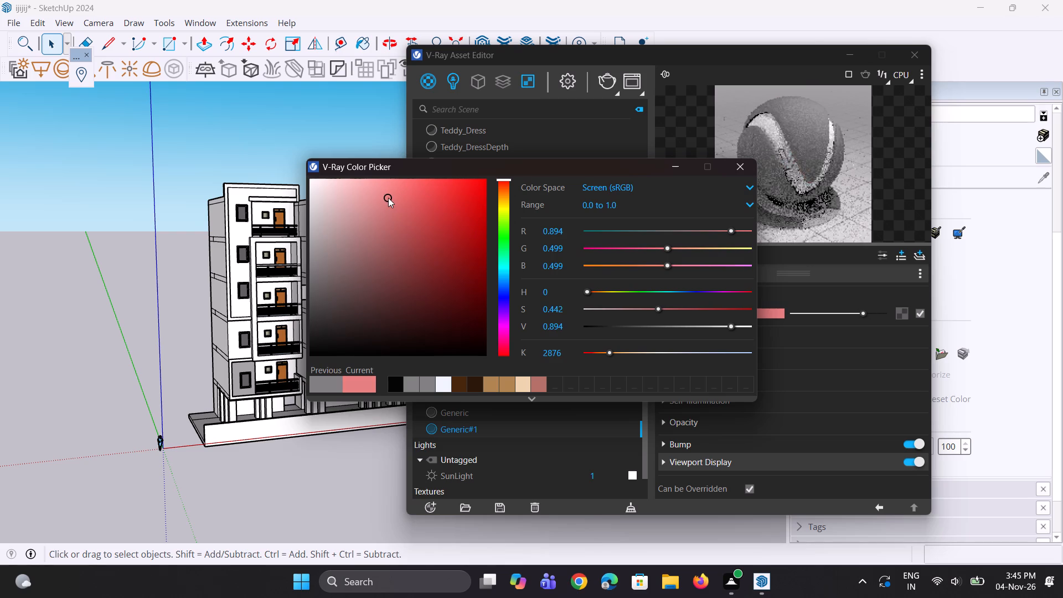
drag(388, 198, 384, 188)
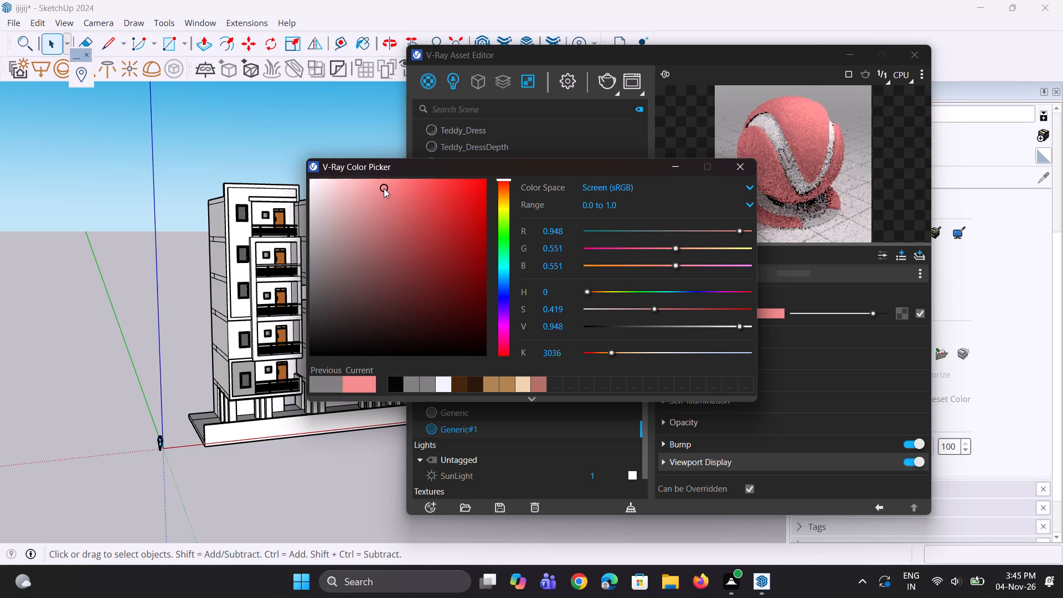
drag(384, 188, 395, 187)
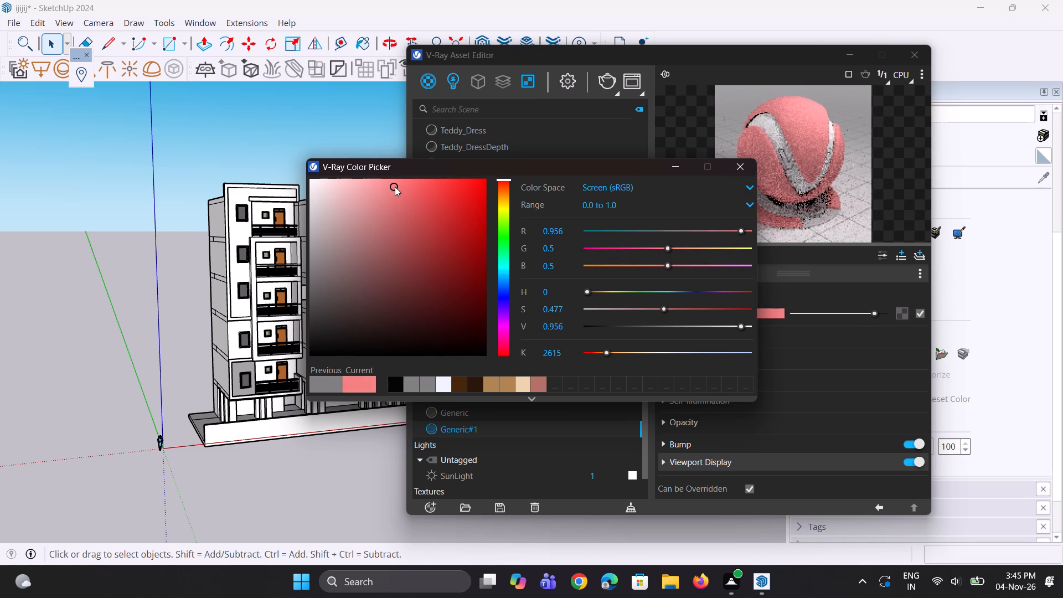
drag(395, 187, 400, 185)
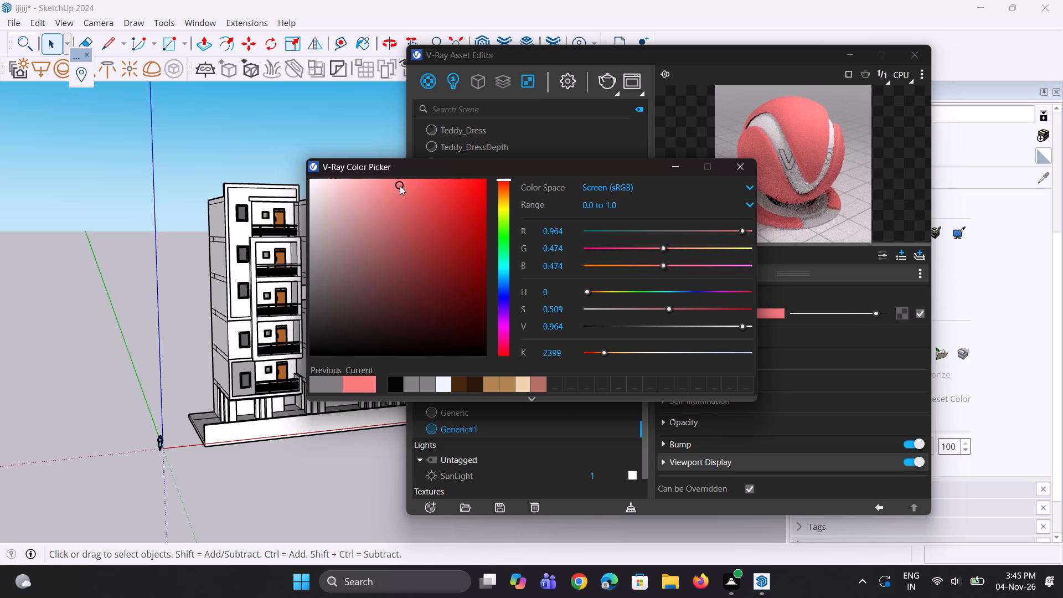
click(677, 161)
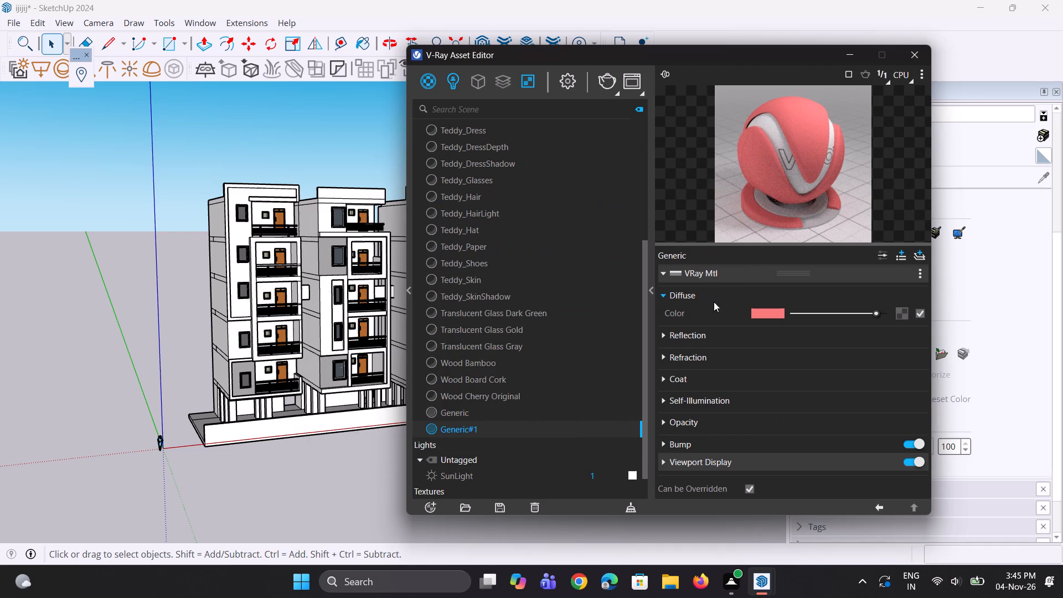
Give the coral material a dark gray reflection color and set its reflection glossiness to 0.95.
click(715, 339)
click(805, 350)
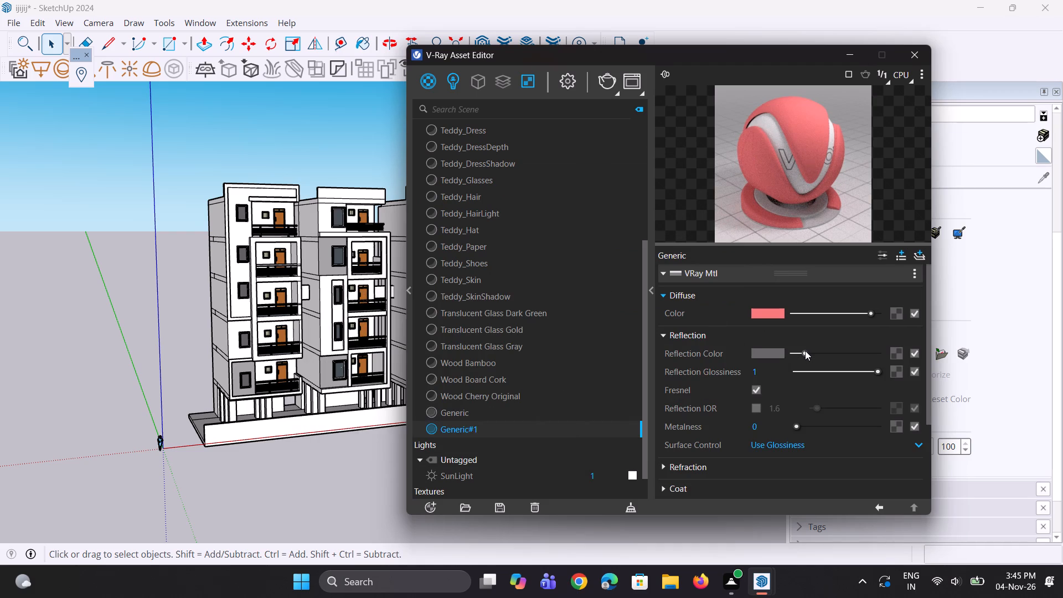
drag(775, 370, 727, 375)
text(0.95)
key(Return)
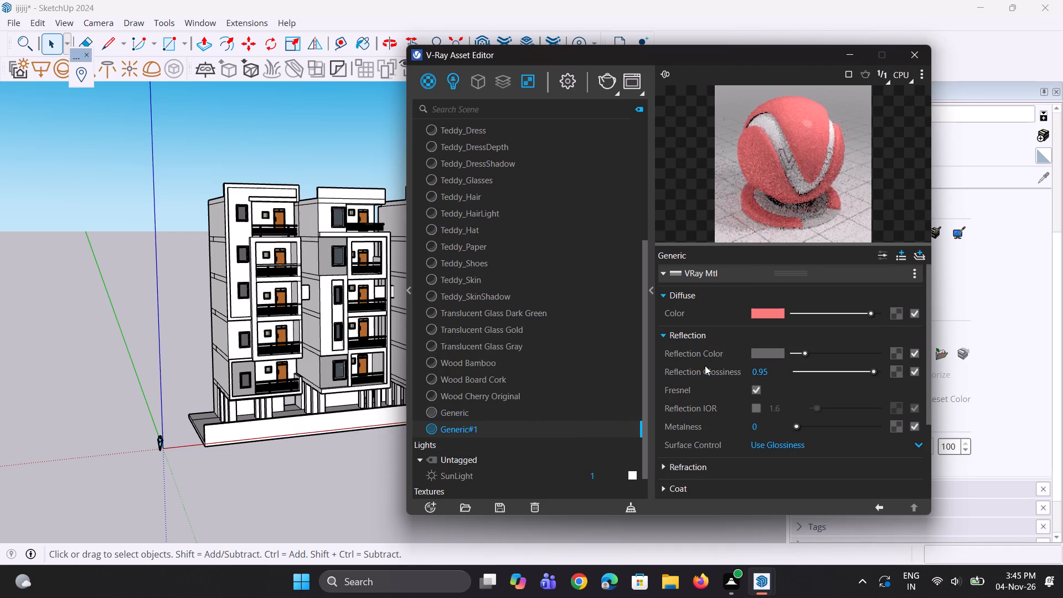
double_click(767, 169)
click(849, 53)
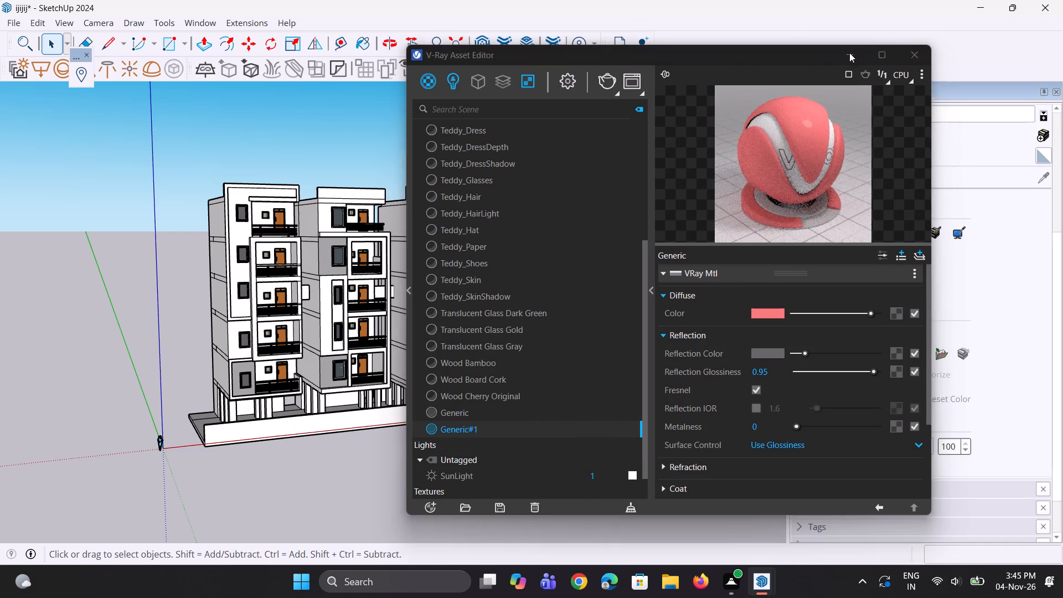
Paint the front face of the frame around the leftmost tower's balconies with the new coral material.
click(828, 124)
scroll(407, 363, down, 5)
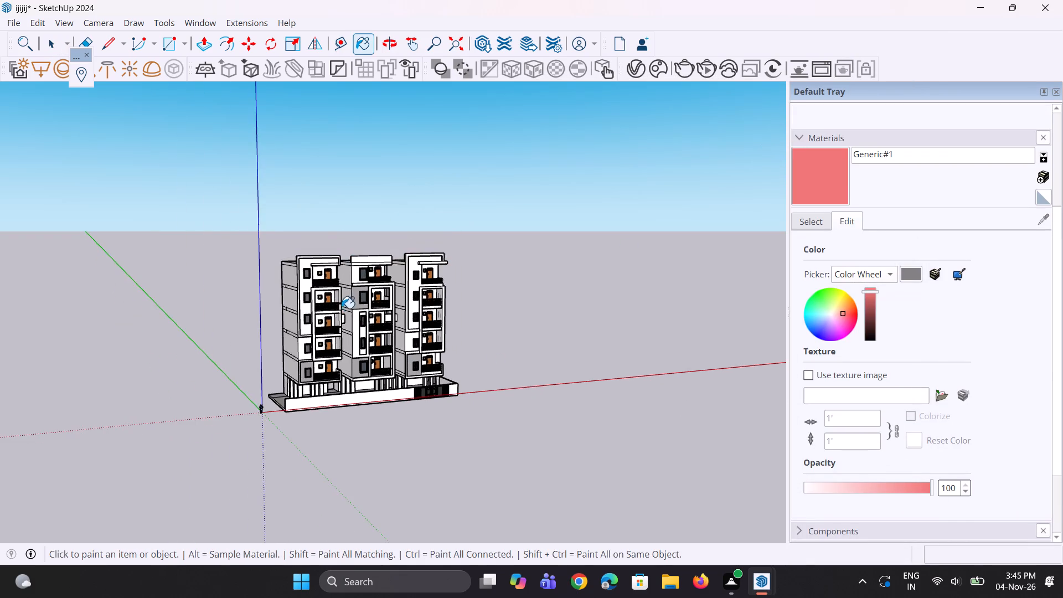
scroll(341, 308, down, 3)
scroll(345, 308, up, 6)
scroll(294, 284, up, 13)
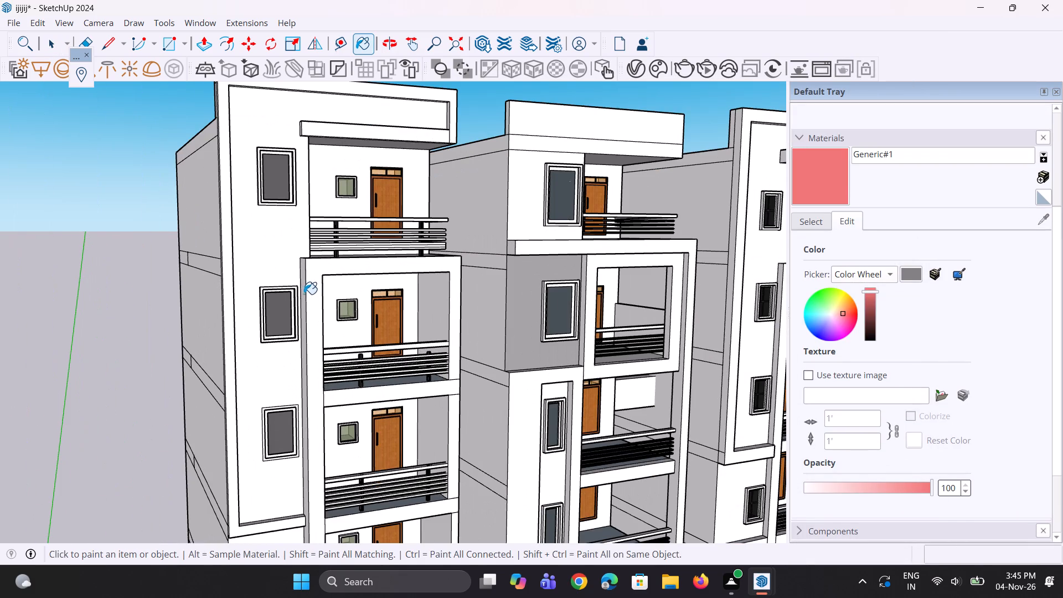
scroll(309, 287, up, 6)
click(310, 287)
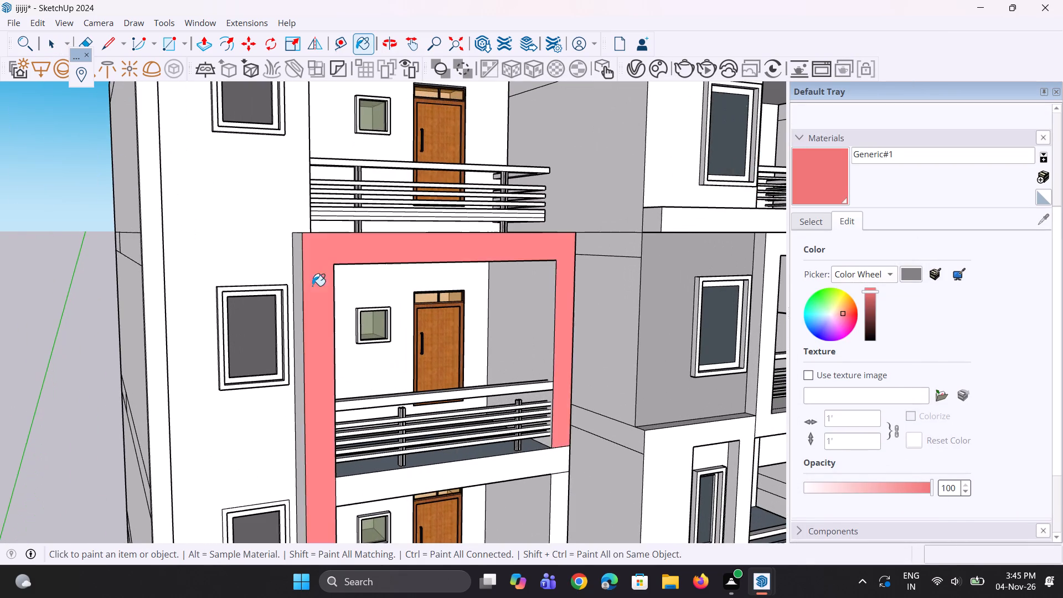
Paint the top face and the window-side return of the leftmost tower's balcony frame coral.
middle_drag(323, 270, 296, 380)
scroll(294, 337, up, 2)
click(295, 333)
click(266, 346)
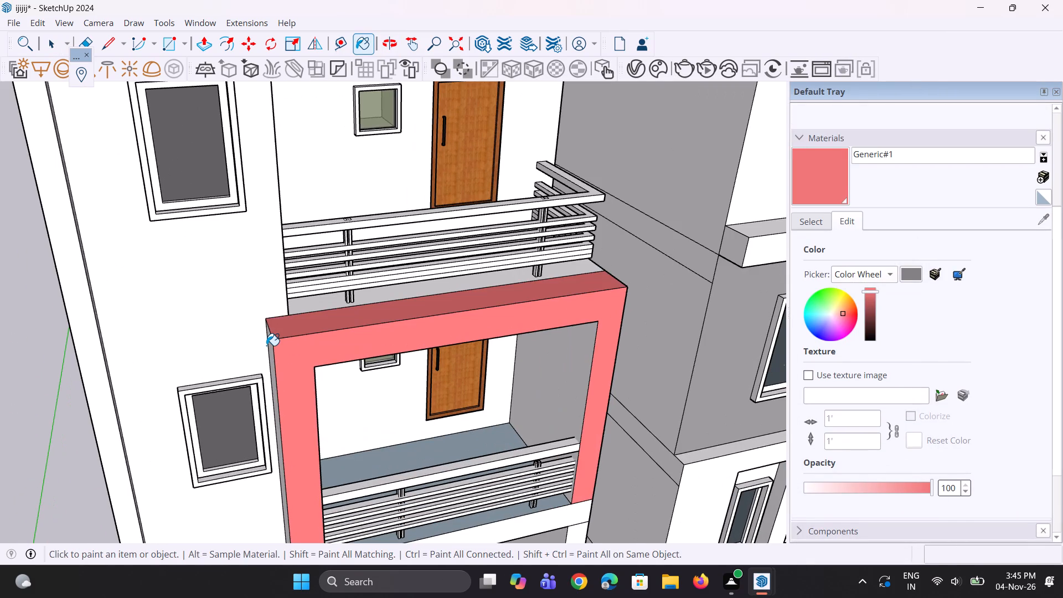
key(ctrl+z)
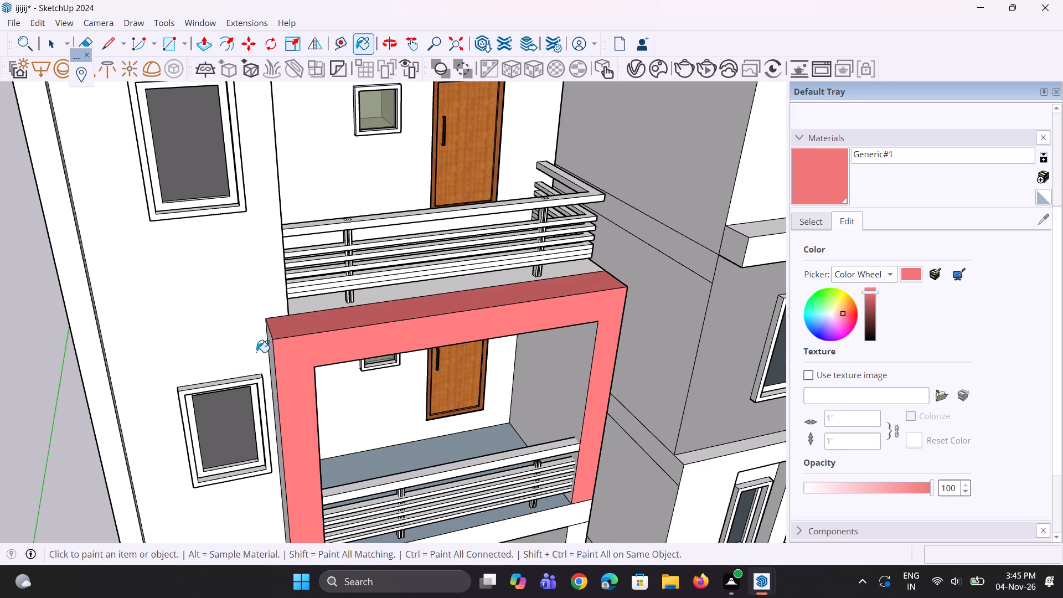
scroll(266, 358, down, 2)
middle_drag(291, 344, 344, 300)
scroll(319, 341, up, 2)
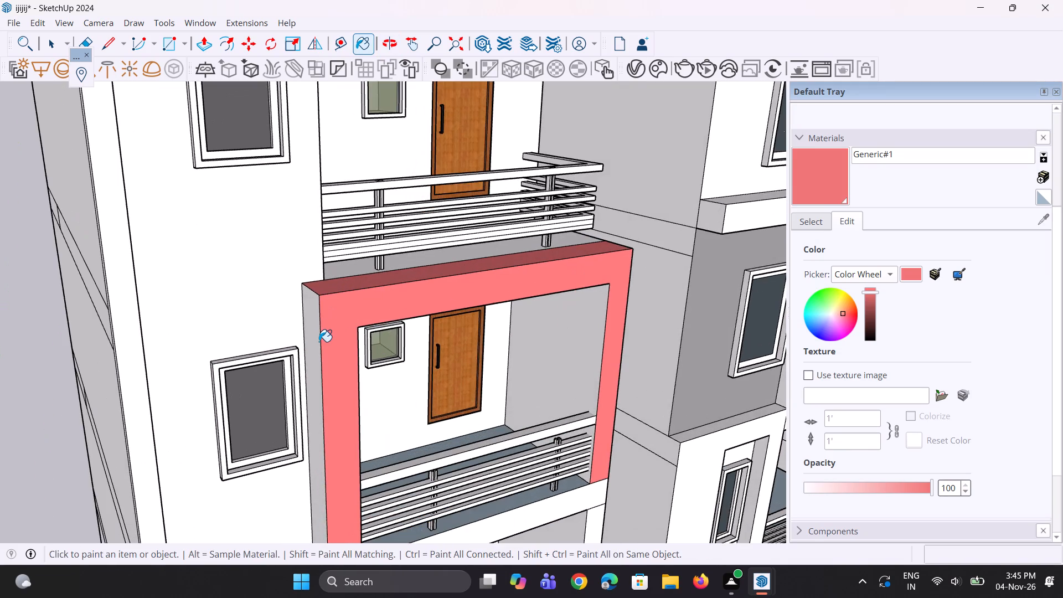
click(319, 342)
Paint the slab edge below the top framed balcony and the front of the post beneath it coral.
scroll(235, 320, down, 11)
middle_drag(402, 373, 349, 373)
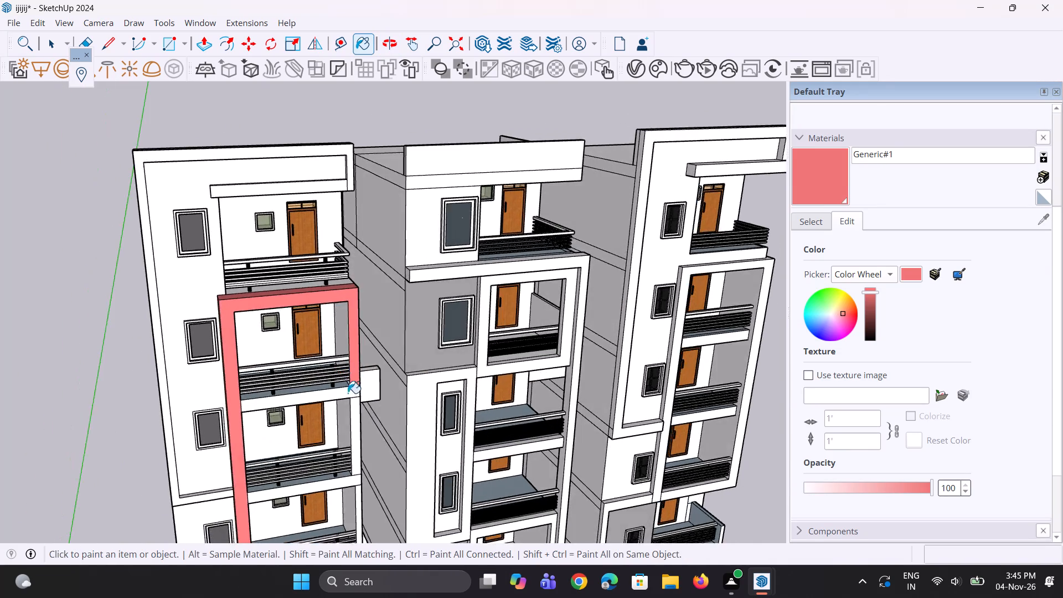
scroll(348, 403, up, 7)
middle_drag(353, 391, 339, 373)
click(339, 372)
scroll(355, 388, up, 3)
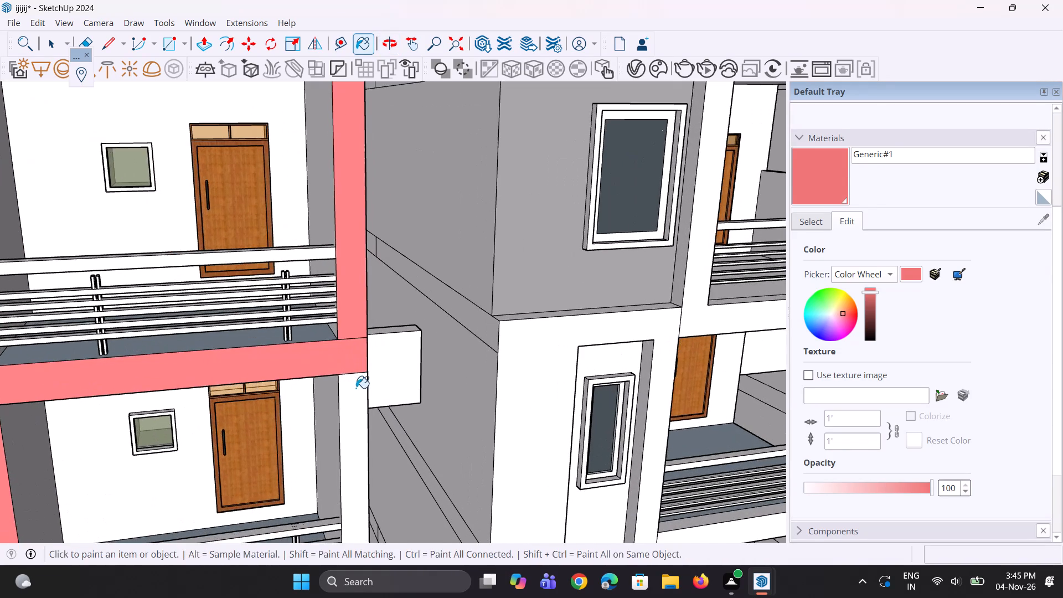
click(356, 388)
Paint the outer side walls of the upper two framed balconies and the slab strip between them coral.
scroll(310, 300, down, 15)
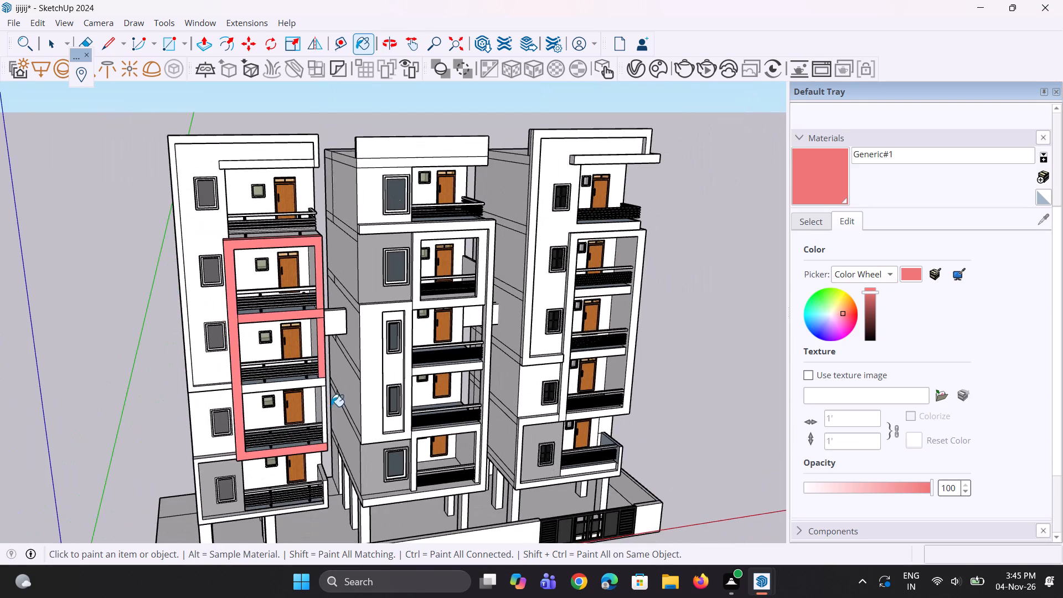
middle_drag(327, 407, 161, 405)
scroll(276, 317, up, 8)
click(297, 268)
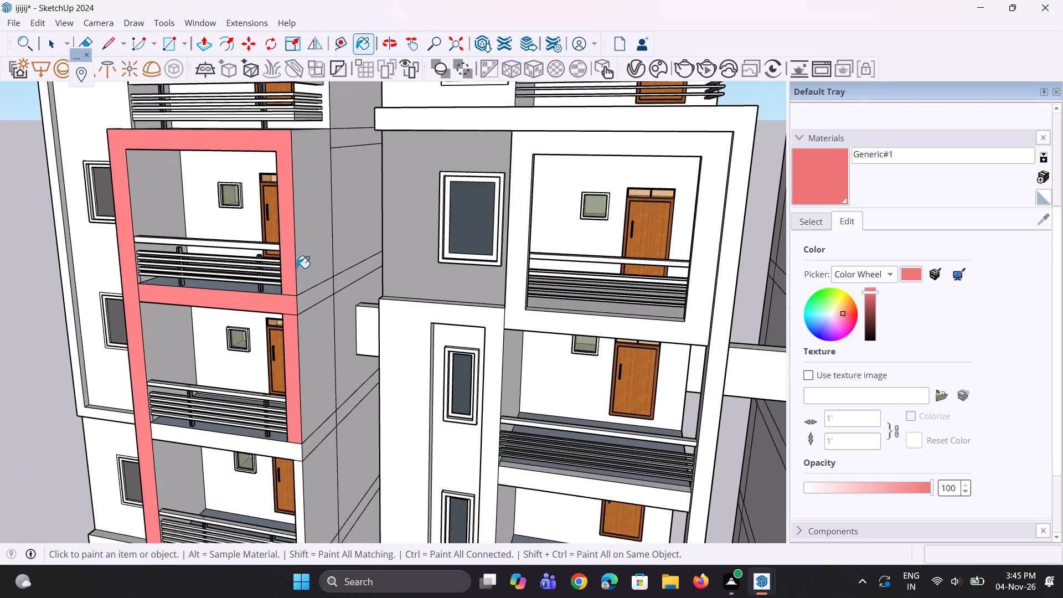
click(306, 294)
click(317, 332)
Paint the next slab edge, the lowest framed balcony's post and outer side wall, and the adjoining side strips coral.
scroll(256, 312, down, 3)
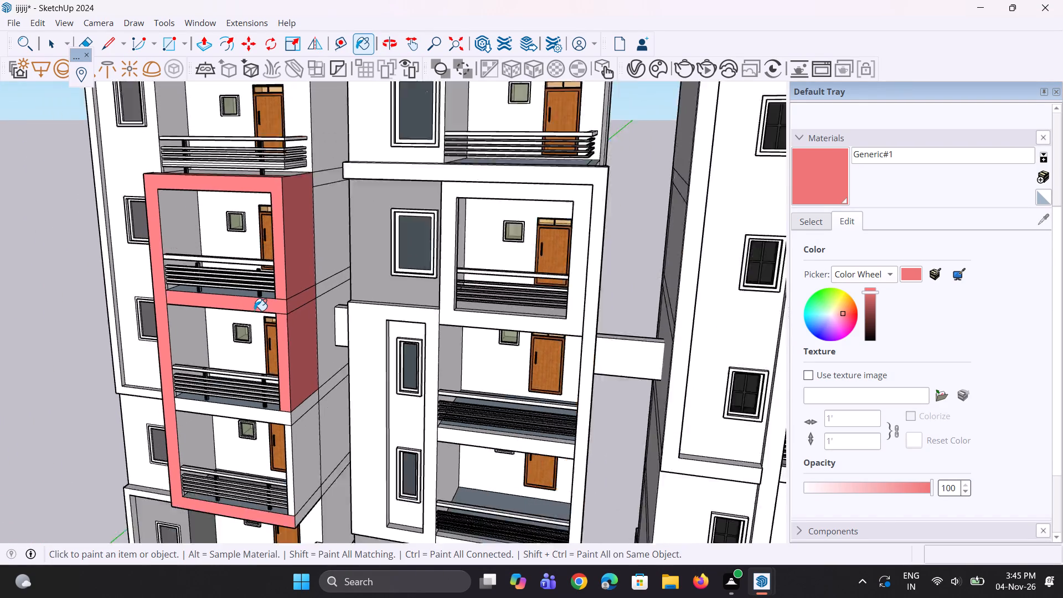
scroll(254, 311, down, 2)
scroll(304, 431, up, 5)
scroll(246, 382, up, 3)
click(244, 378)
click(286, 376)
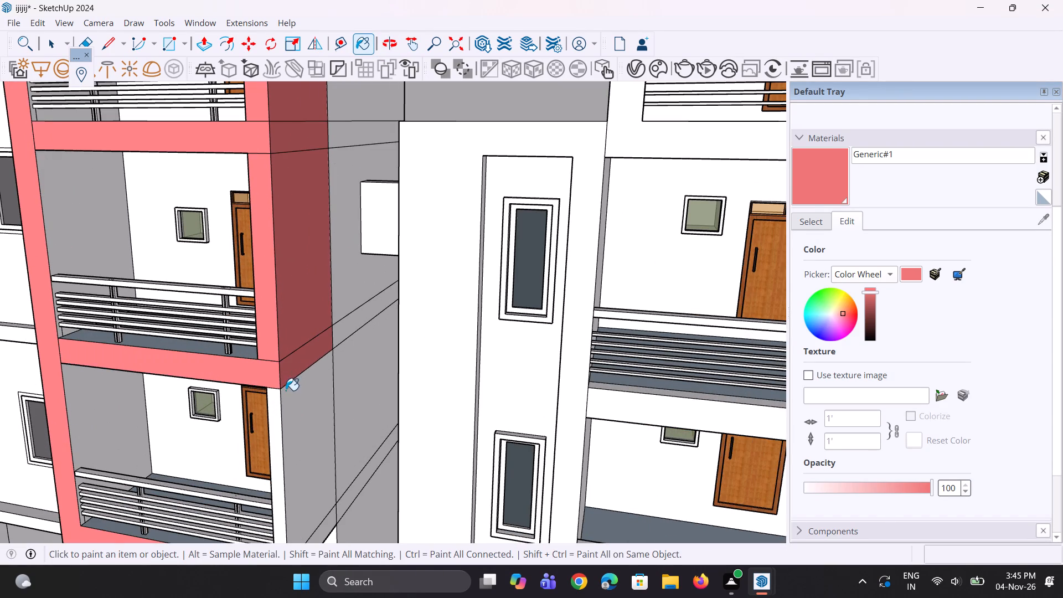
click(275, 406)
click(303, 413)
scroll(250, 363, down, 6)
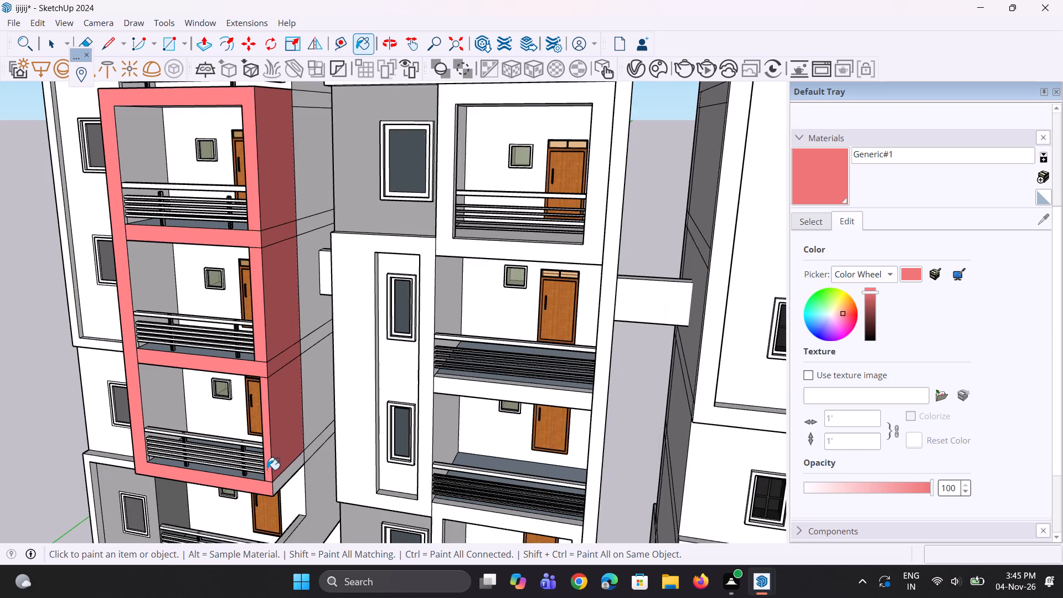
scroll(277, 480, up, 2)
click(280, 482)
Push/pull the inner side wall of the lowest framed balcony by 7" to align with the balcony above.
middle_drag(281, 482, 513, 448)
scroll(366, 439, up, 2)
key(p)
click(313, 378)
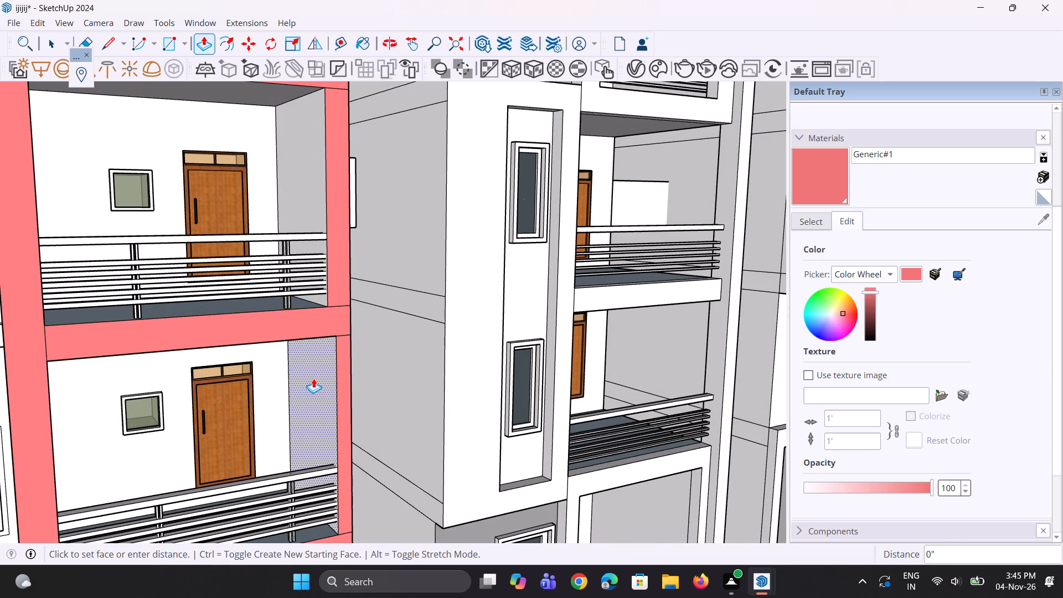
click(314, 209)
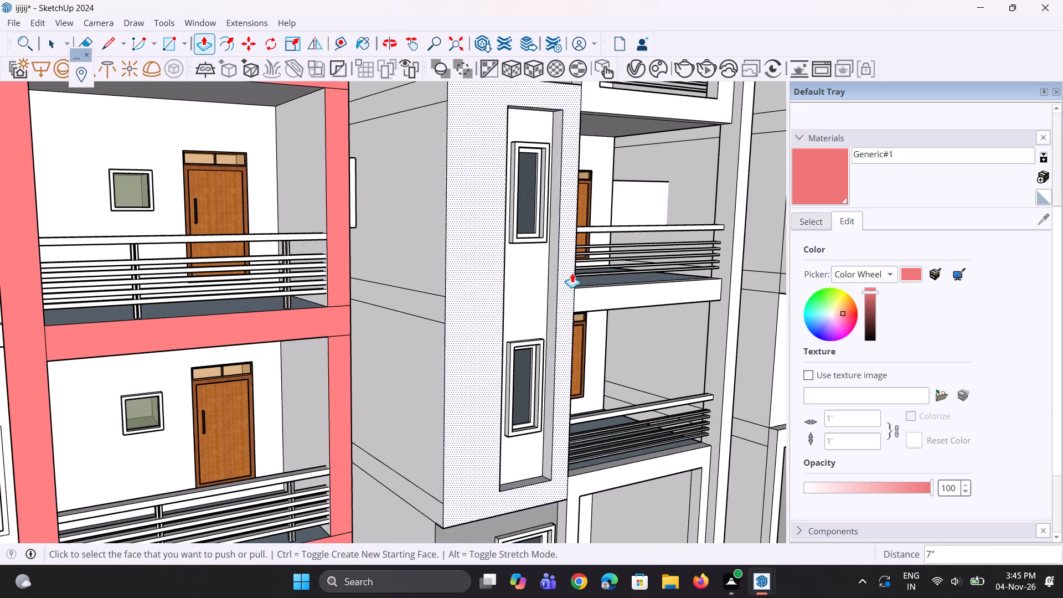
Paint the inner faces of the outer side walls in all three framed balconies of the leftmost tower coral.
click(824, 174)
click(314, 427)
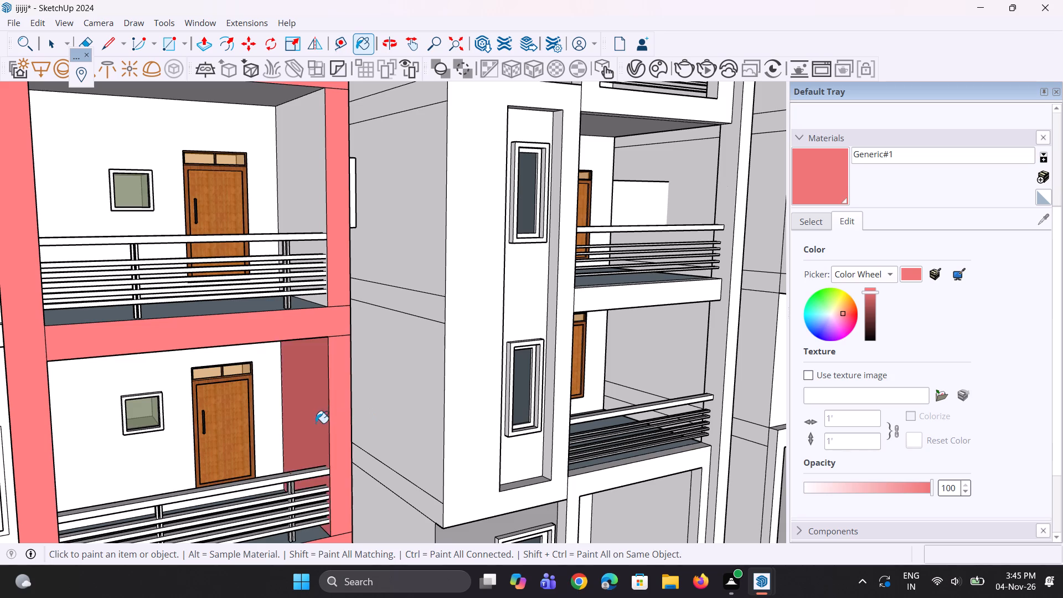
scroll(302, 404, down, 5)
middle_drag(302, 365, 301, 383)
scroll(301, 300, up, 3)
click(300, 300)
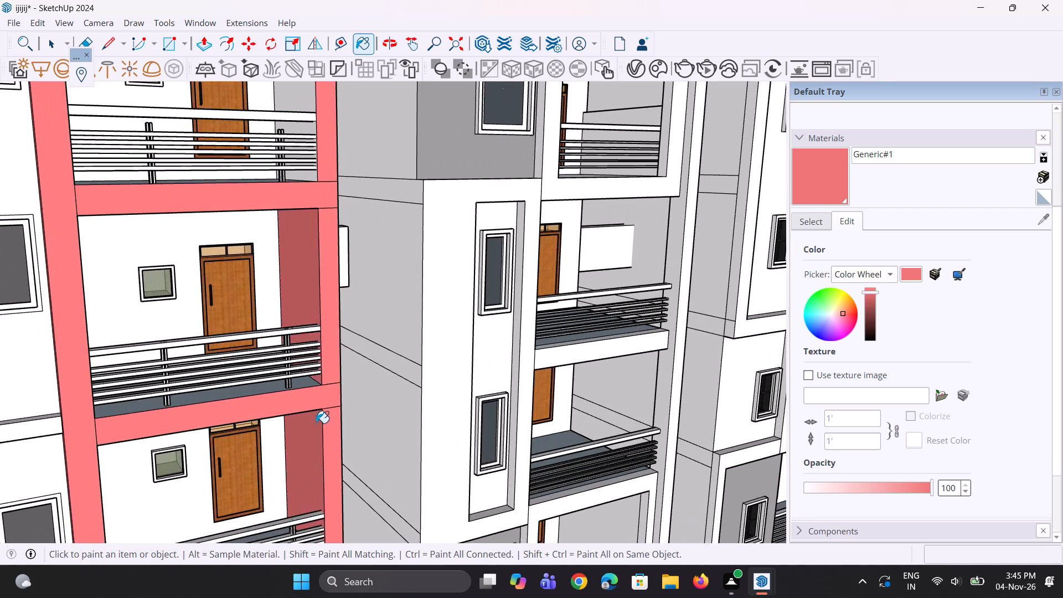
scroll(317, 425, down, 13)
scroll(319, 323, up, 5)
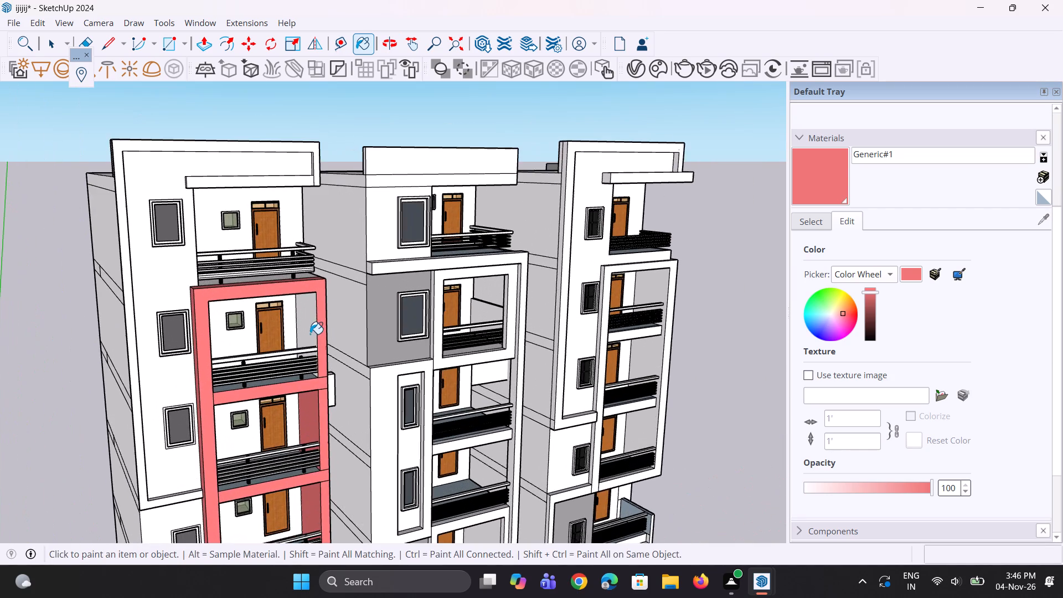
click(310, 334)
middle_drag(312, 339, 43, 365)
scroll(172, 296, up, 3)
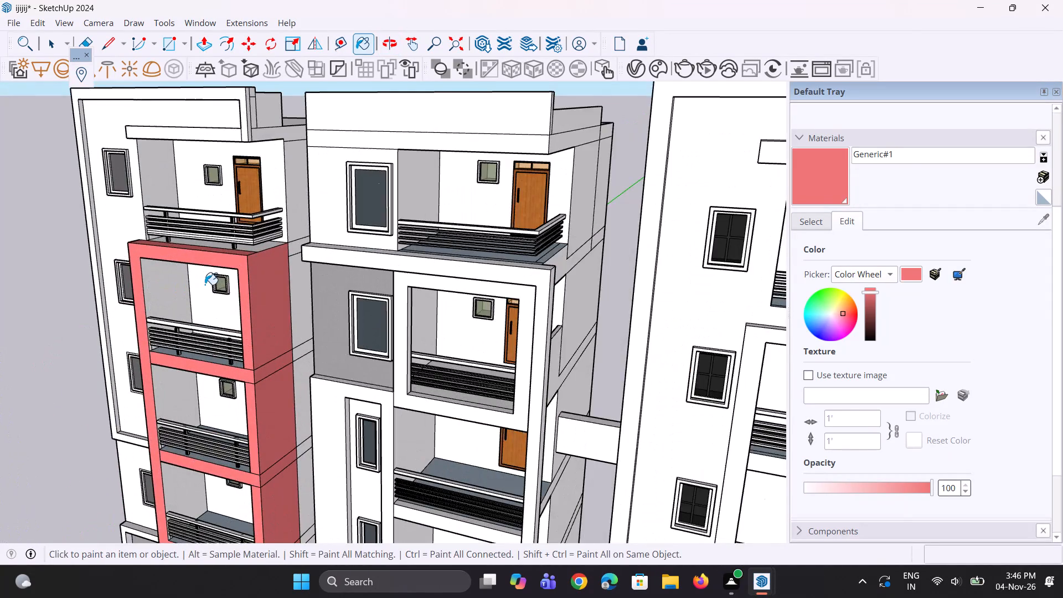
Run a test V-Ray render of all three towers, then close the render.
scroll(207, 285, up, 2)
scroll(207, 284, down, 11)
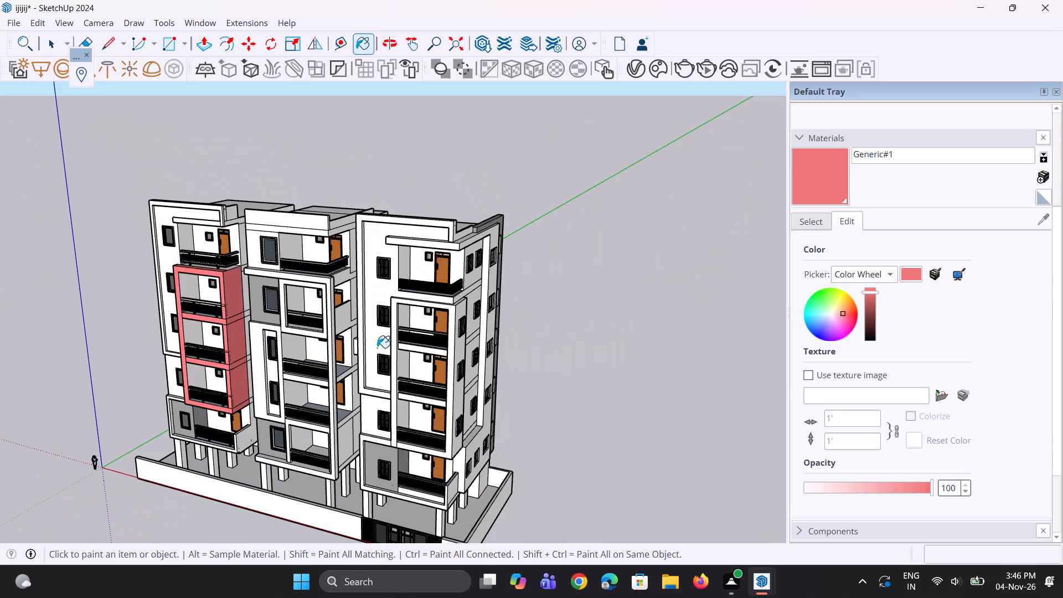
click(681, 76)
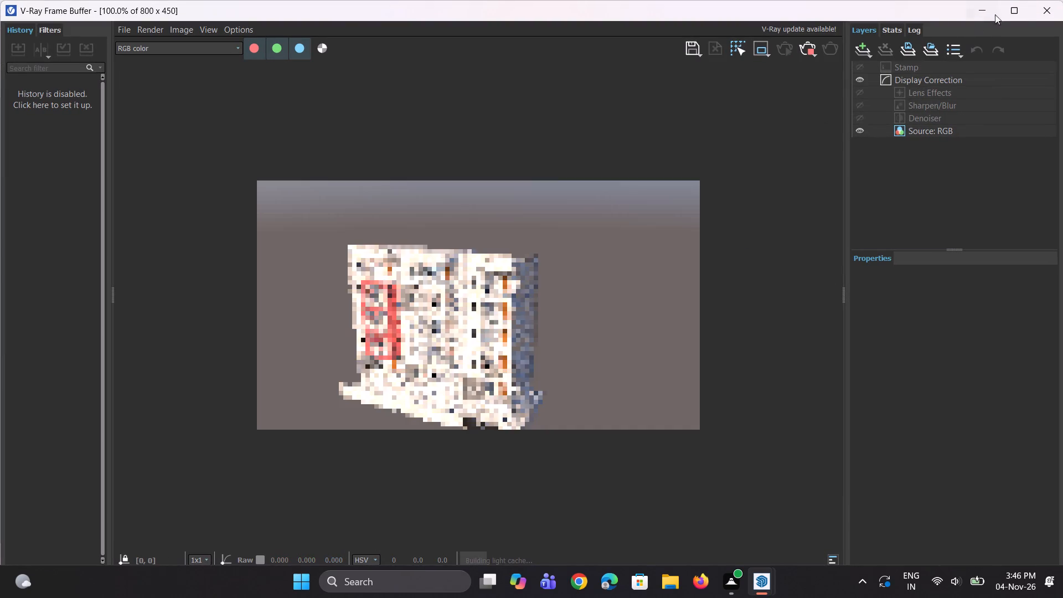
click(1042, 6)
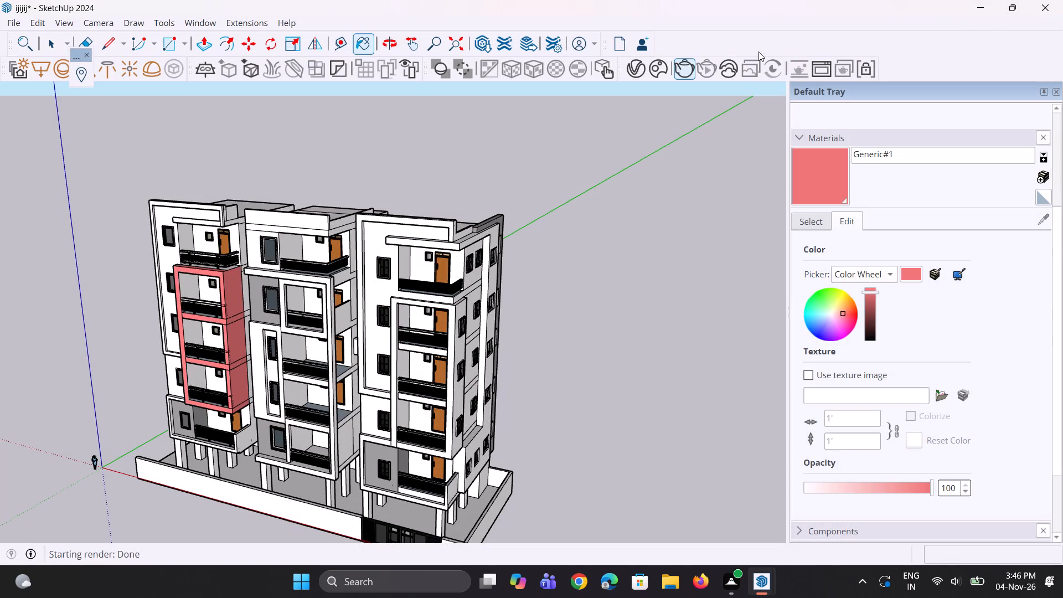
Darken the diffuse color of the Generic#1 coral material slightly.
click(641, 73)
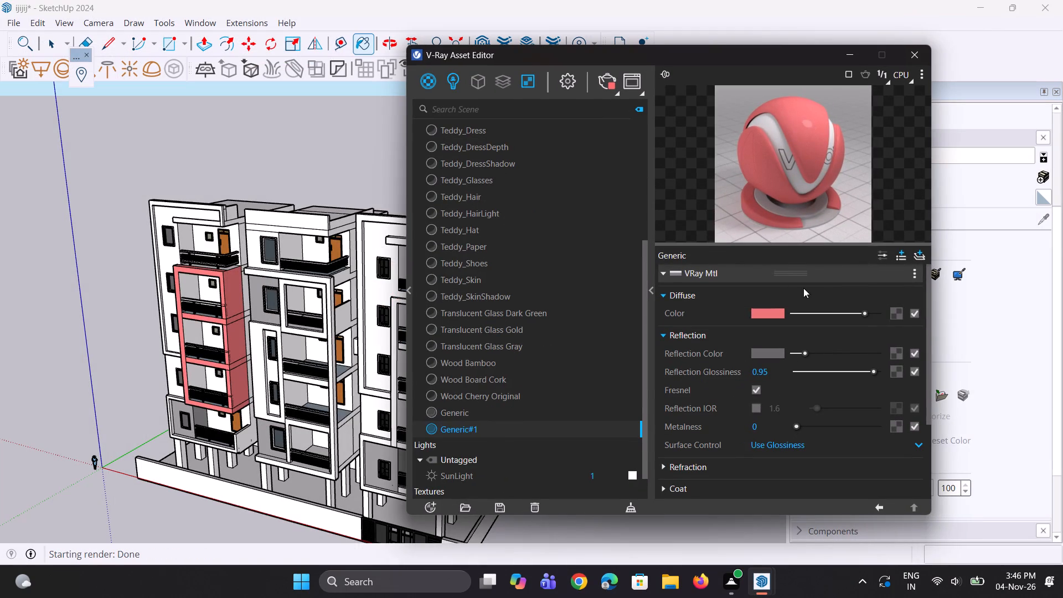
drag(859, 313, 853, 318)
drag(853, 318, 848, 317)
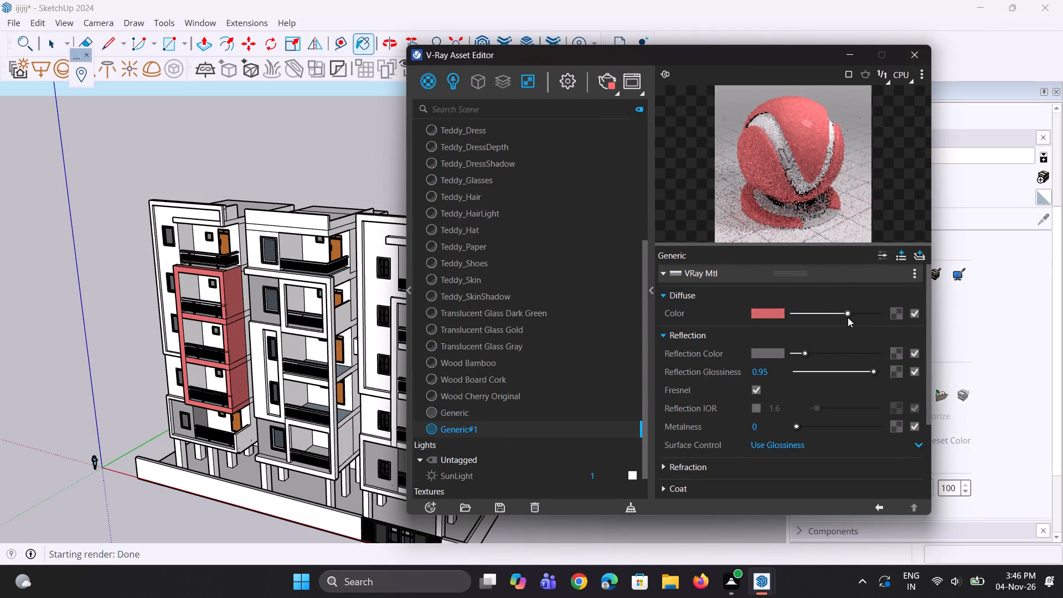
drag(848, 317, 850, 316)
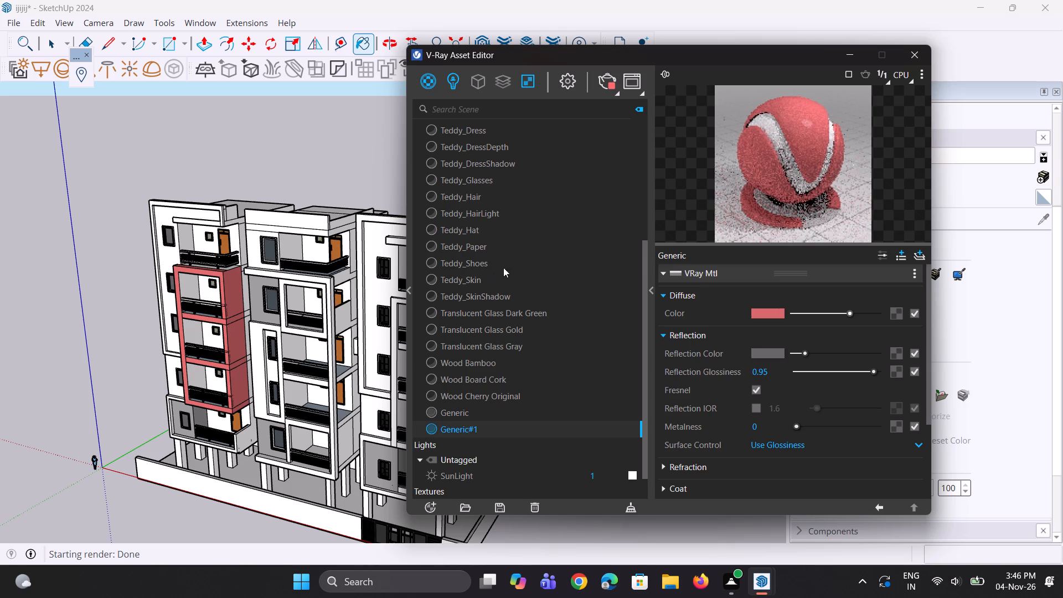
Create a new Generic V-Ray material with a red diffuse color of R 0.921, G 0.352, B 0.352.
right_click(431, 82)
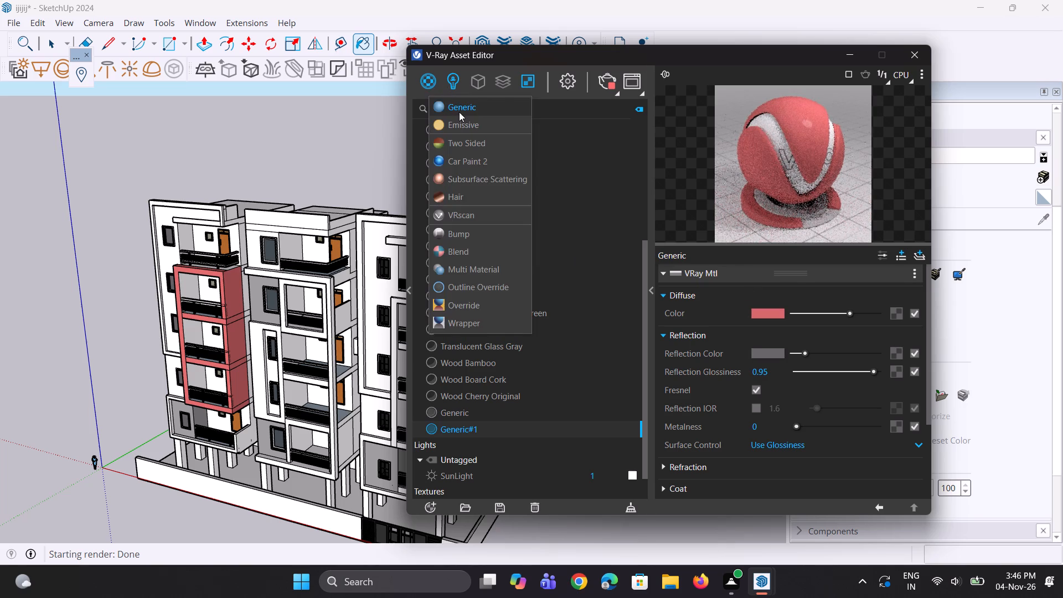
click(459, 112)
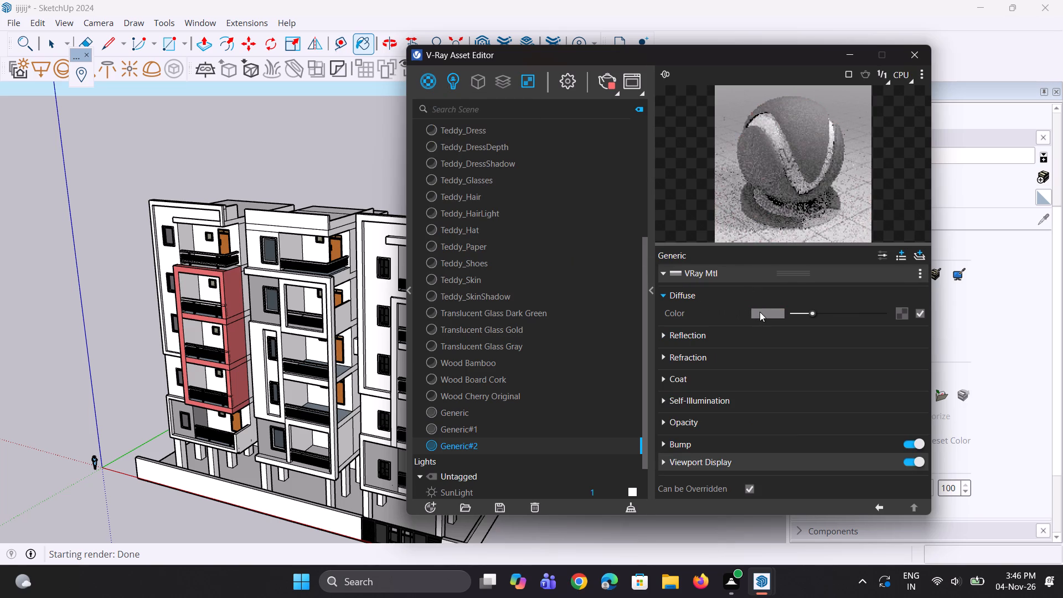
click(760, 312)
drag(458, 209, 432, 198)
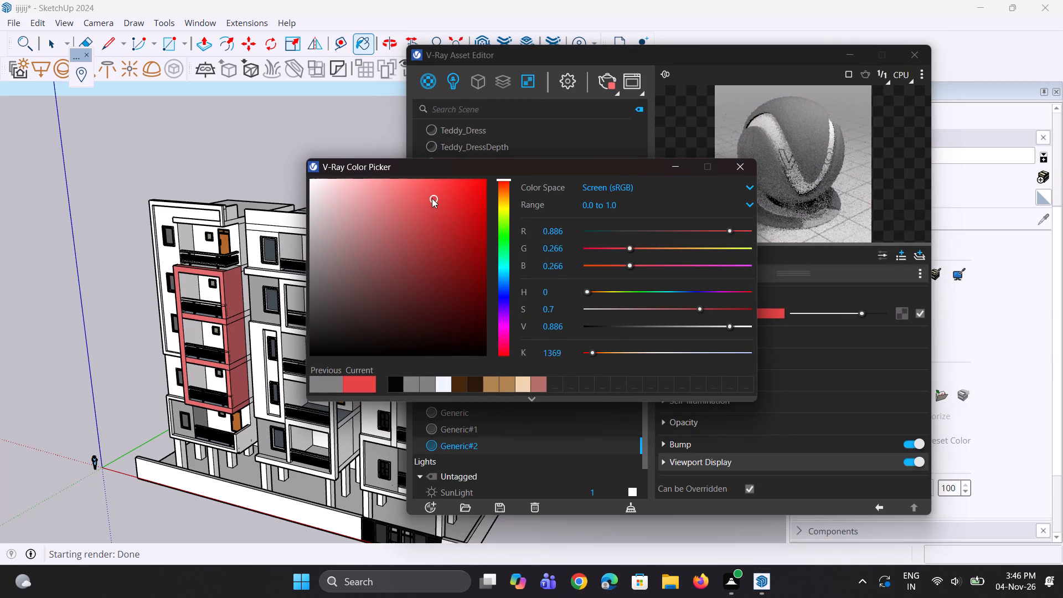
drag(432, 198, 436, 197)
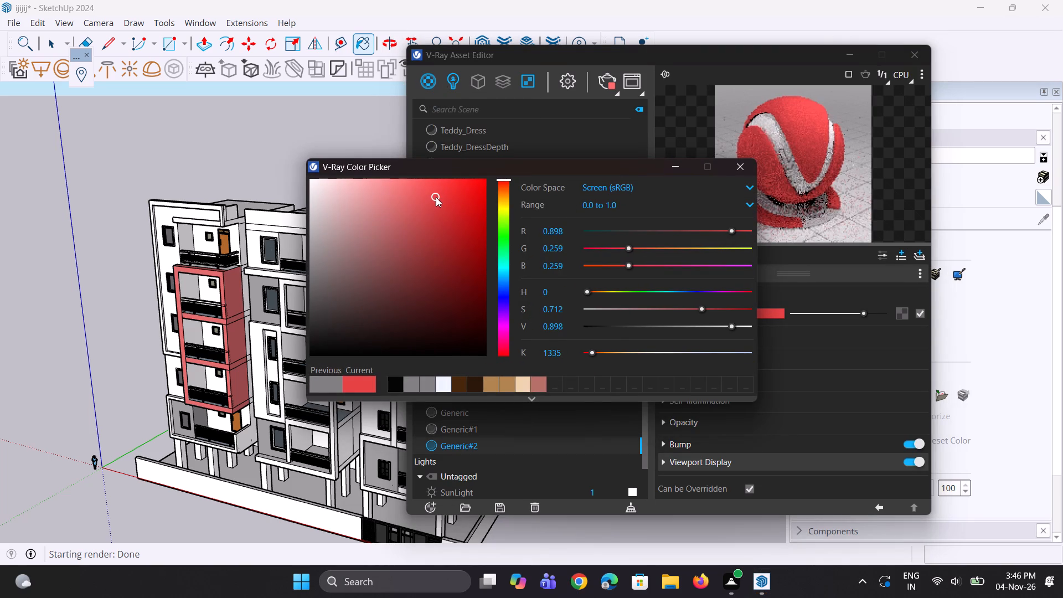
drag(436, 197, 416, 194)
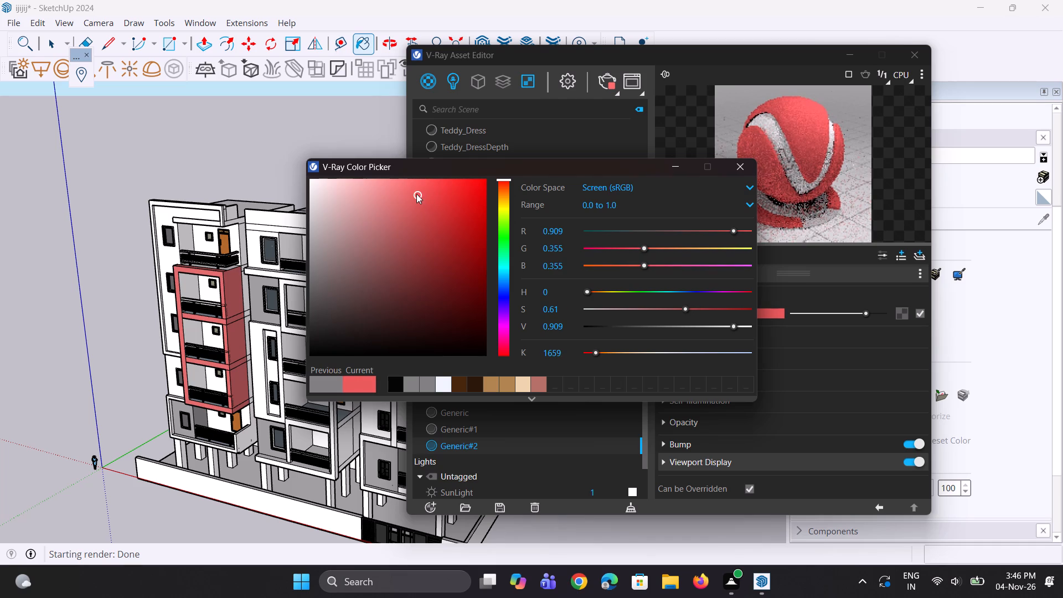
drag(416, 194, 419, 193)
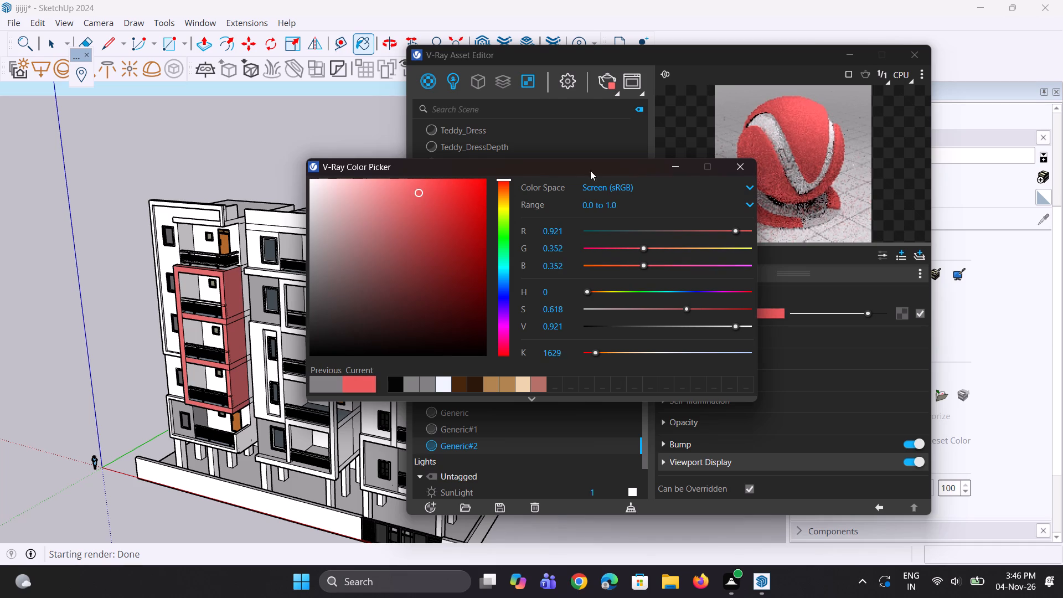
click(667, 168)
click(741, 310)
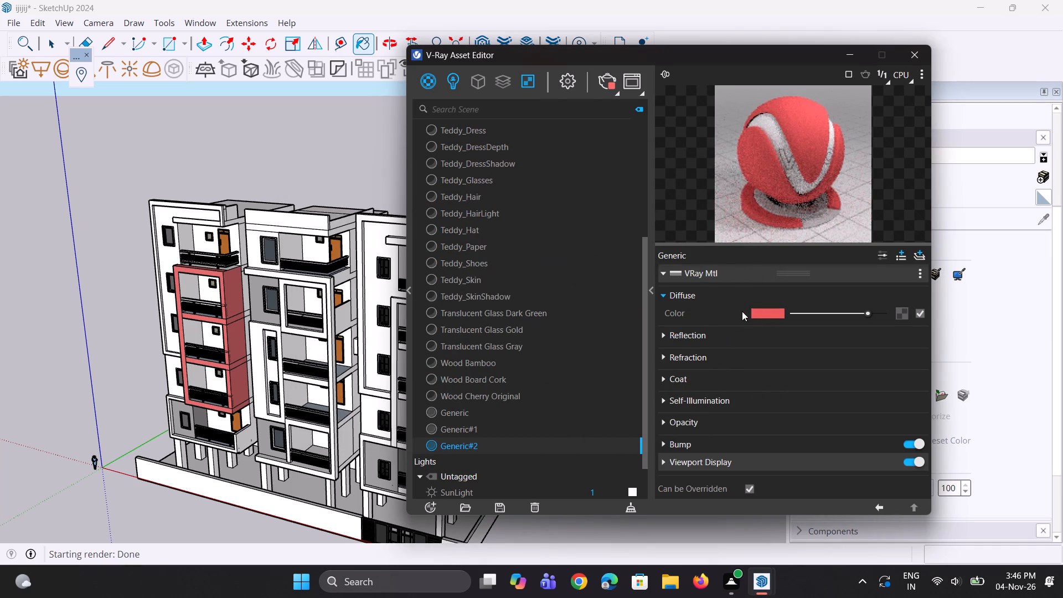
Give the new red material a gray reflection color and a reflection glossiness of 0.95.
click(731, 335)
click(806, 352)
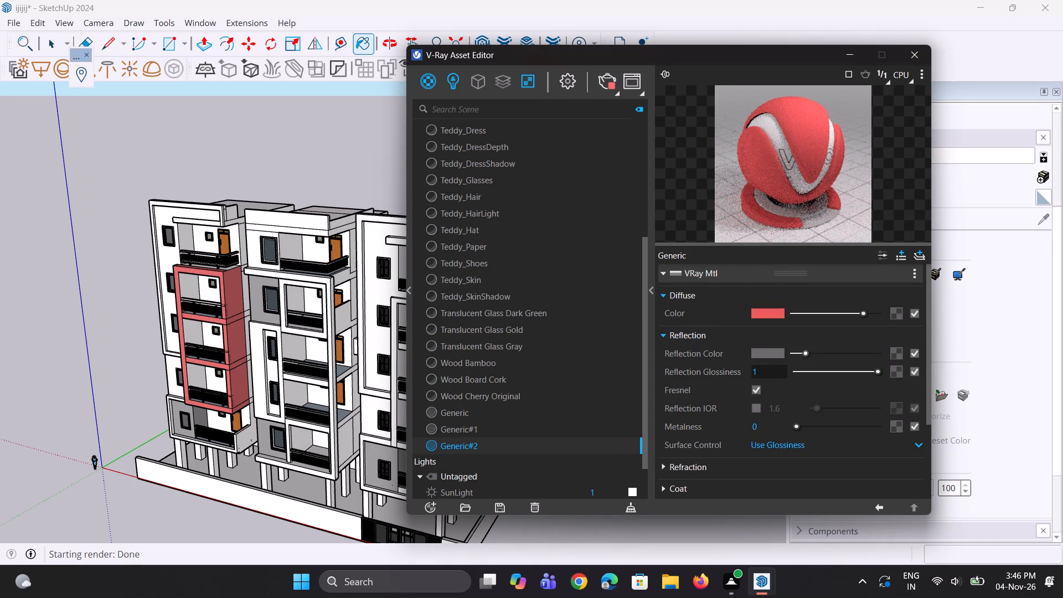
drag(759, 366, 734, 376)
text(0.95)
key(Return)
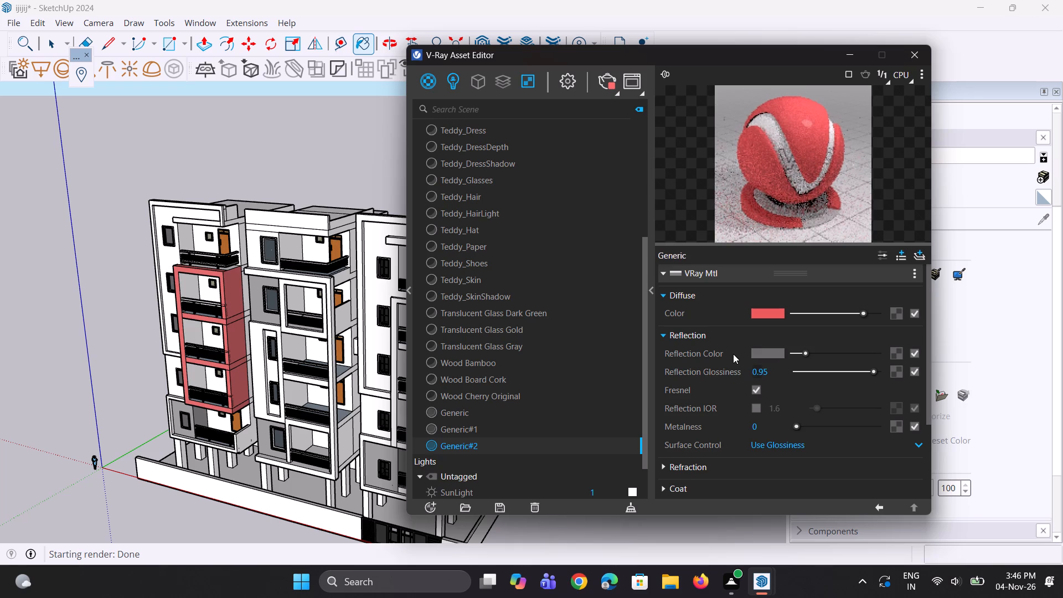
click(774, 123)
click(848, 53)
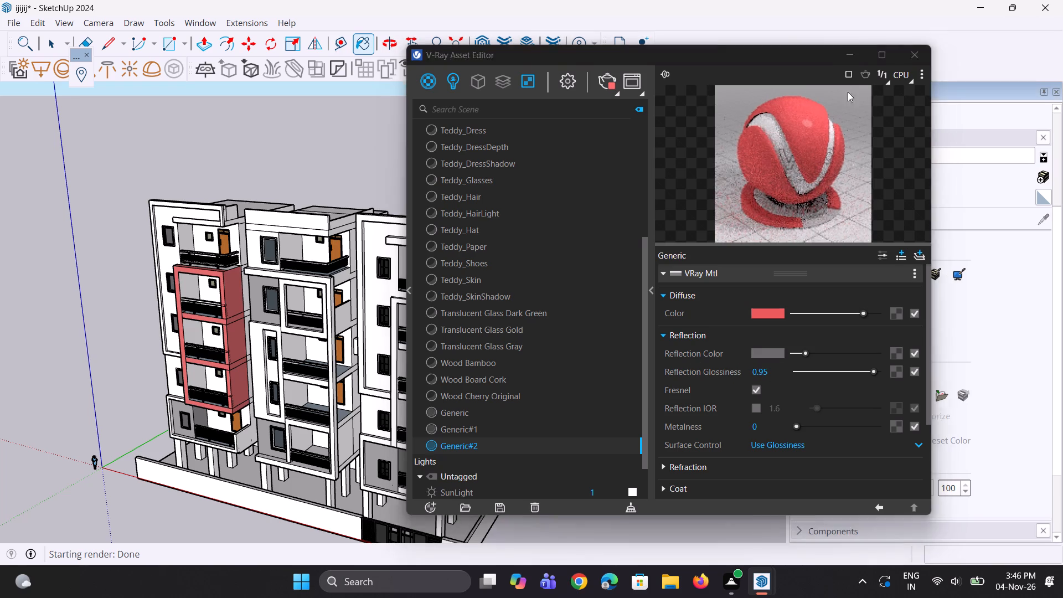
Repaint the leftmost tower's front balcony frame and the upper framed balcony's outer side wall with the Generic#2 red.
click(803, 210)
click(804, 186)
middle_drag(249, 268, 269, 257)
scroll(210, 336, up, 1)
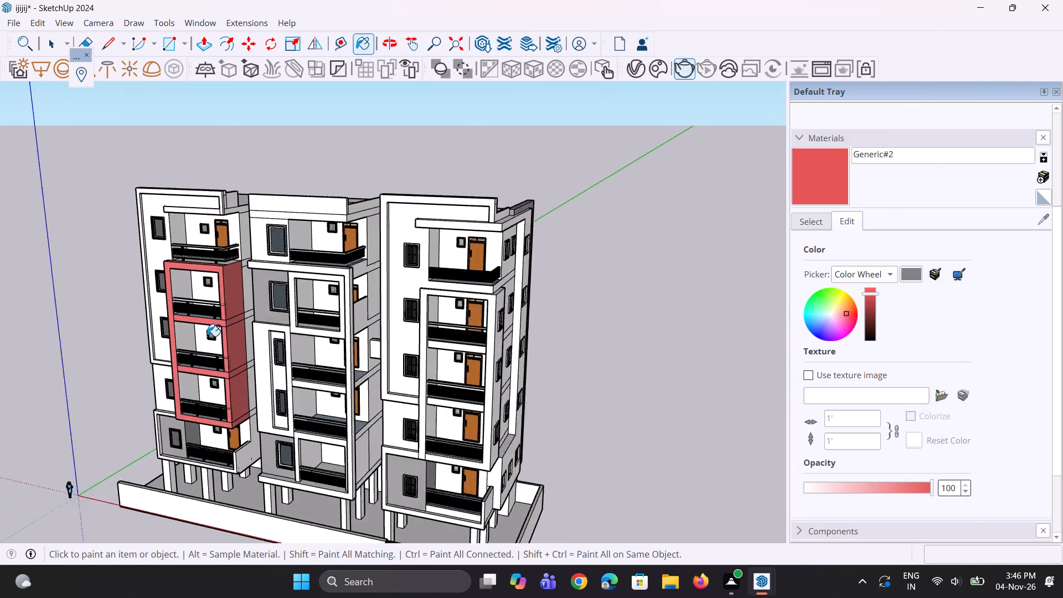
scroll(207, 336, up, 6)
click(209, 323)
scroll(227, 302, up, 3)
click(231, 293)
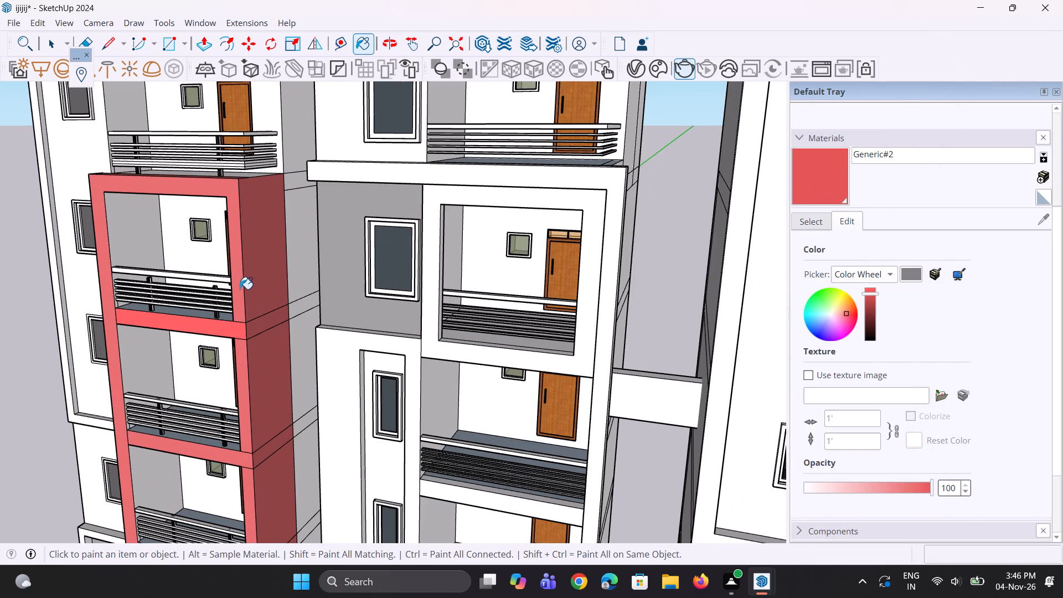
click(246, 287)
scroll(252, 263, up, 5)
click(226, 232)
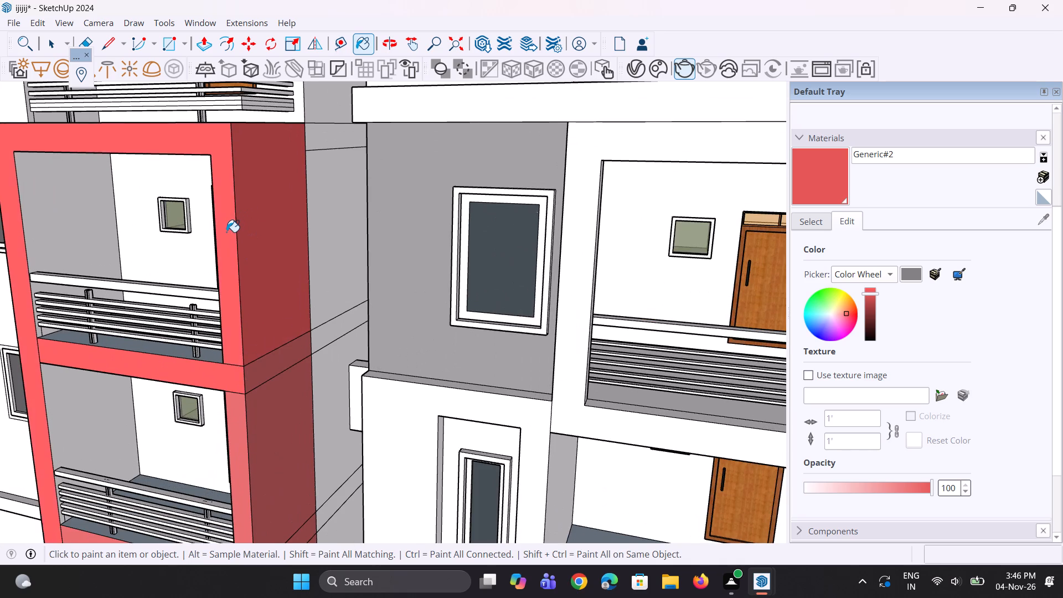
Repaint the slab strip below the upper framed balcony and the middle balcony's outer side wall and post with Generic#2.
scroll(226, 232, down, 5)
scroll(202, 334, up, 1)
click(251, 325)
click(251, 352)
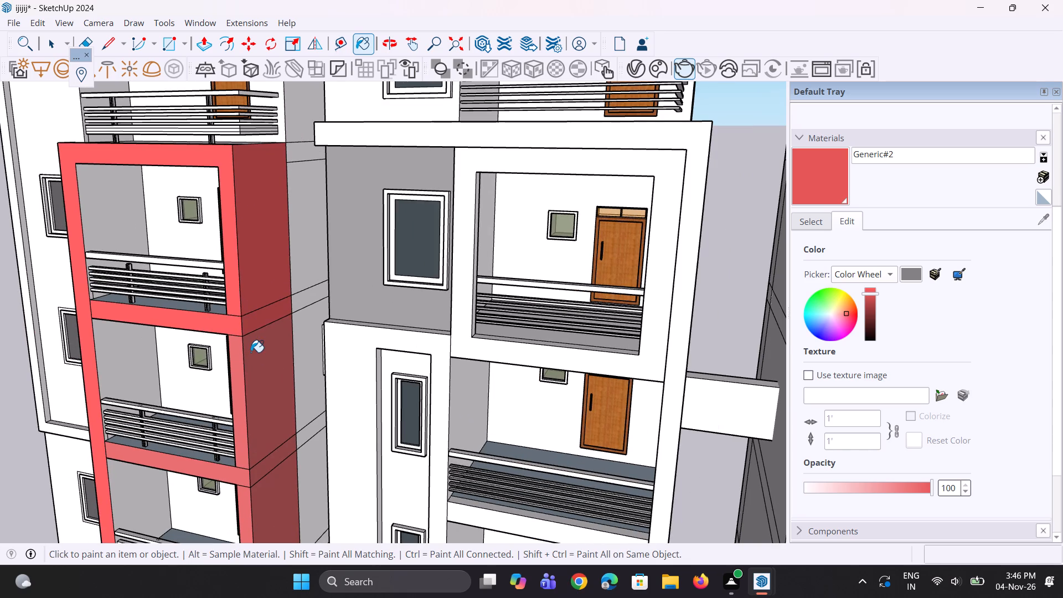
click(241, 373)
Repaint the next slab edge, its side strip, and the lowest framed balcony's post, outer side wall and bottom strip with Generic#2.
scroll(227, 281, down, 5)
scroll(237, 417, up, 4)
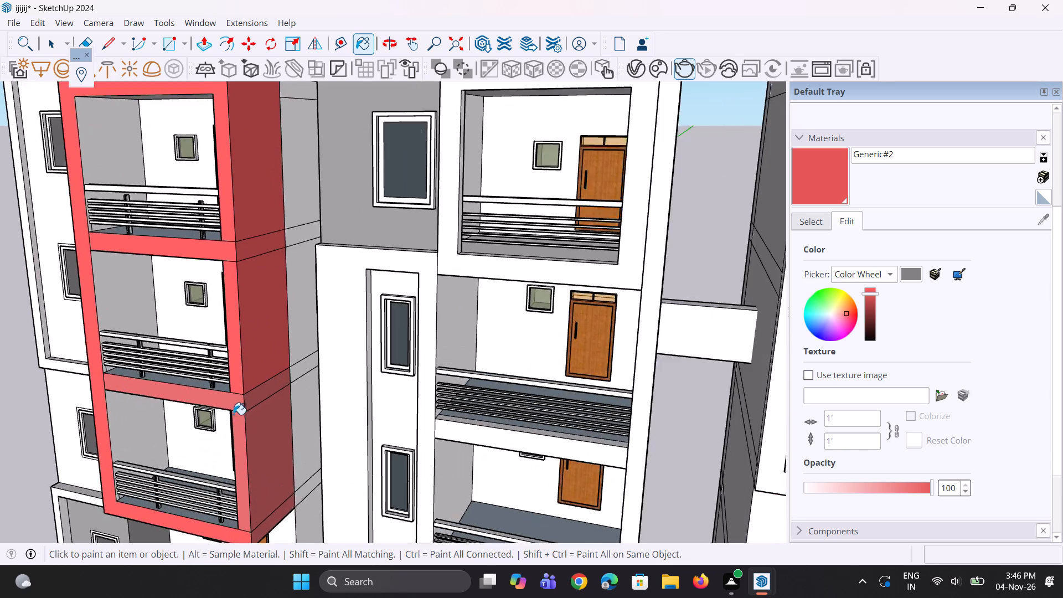
scroll(233, 415, up, 3)
click(221, 393)
scroll(322, 443, up, 2)
click(269, 362)
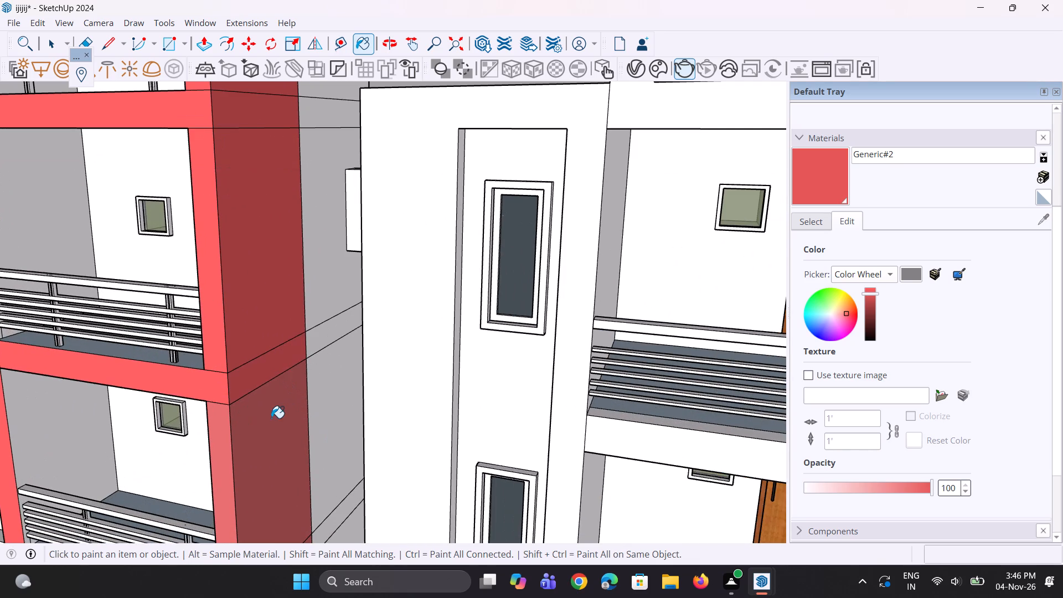
click(271, 418)
scroll(233, 347, down, 9)
scroll(230, 476, up, 8)
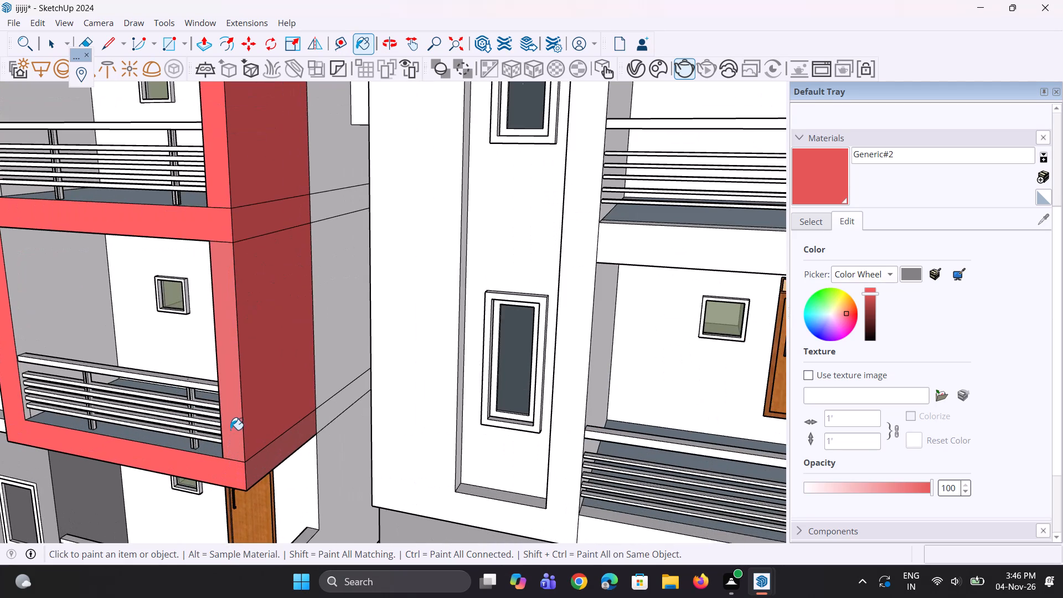
click(230, 430)
click(258, 463)
Repaint the inner face of the outer side wall in the leftmost tower's framed balconies with Generic#2.
middle_drag(42, 365, 180, 403)
scroll(195, 385, down, 5)
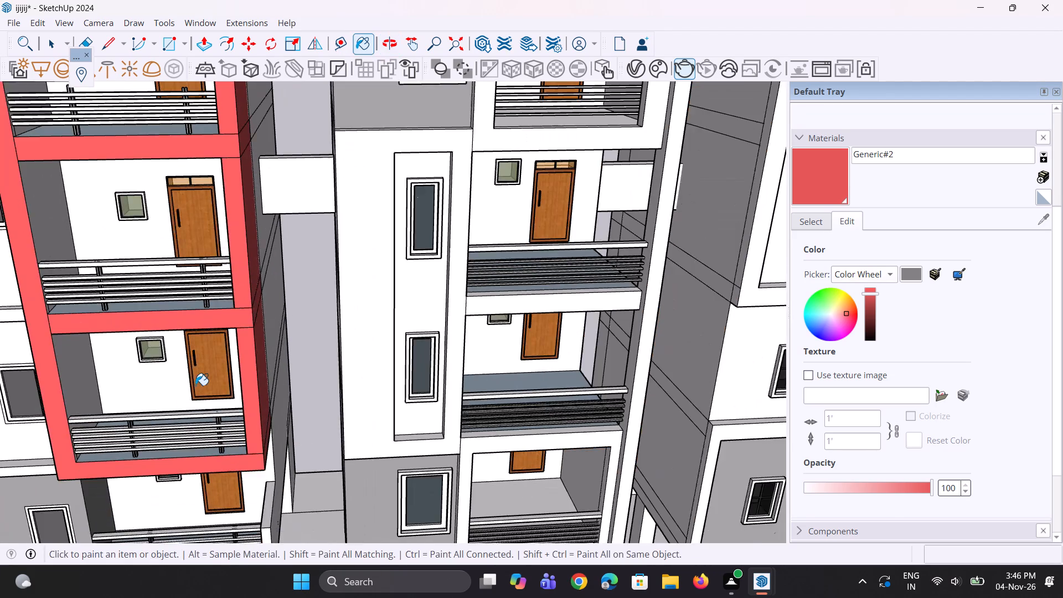
scroll(45, 401, up, 3)
click(45, 399)
scroll(129, 313, up, 1)
middle_drag(129, 312, 267, 327)
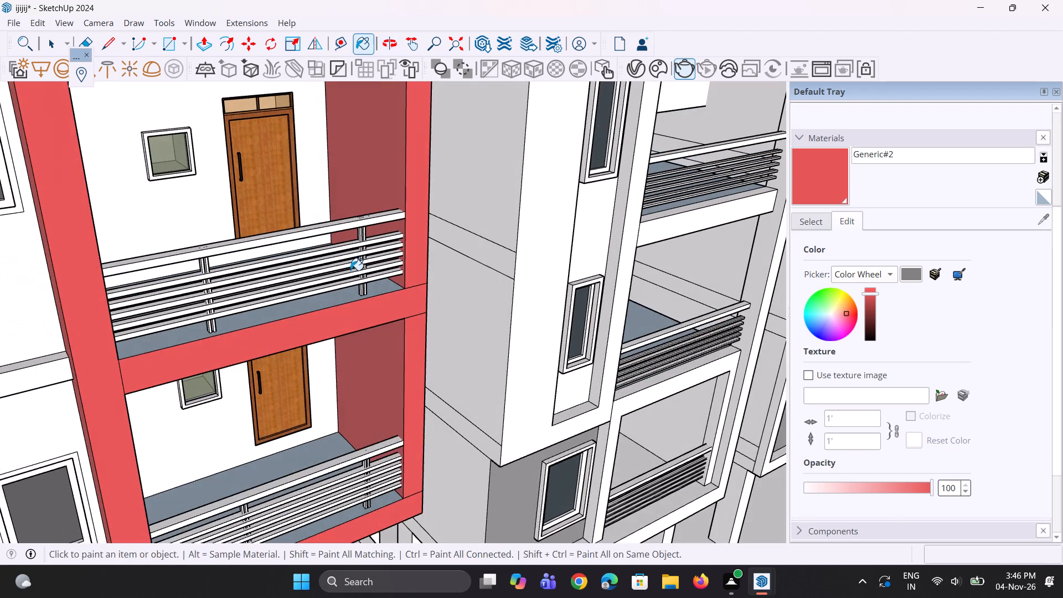
click(370, 183)
Paint the window-side inner walls of the middle and lowest framed balconies with the Generic#2 red.
scroll(295, 326, down, 5)
middle_drag(326, 249, 45, 266)
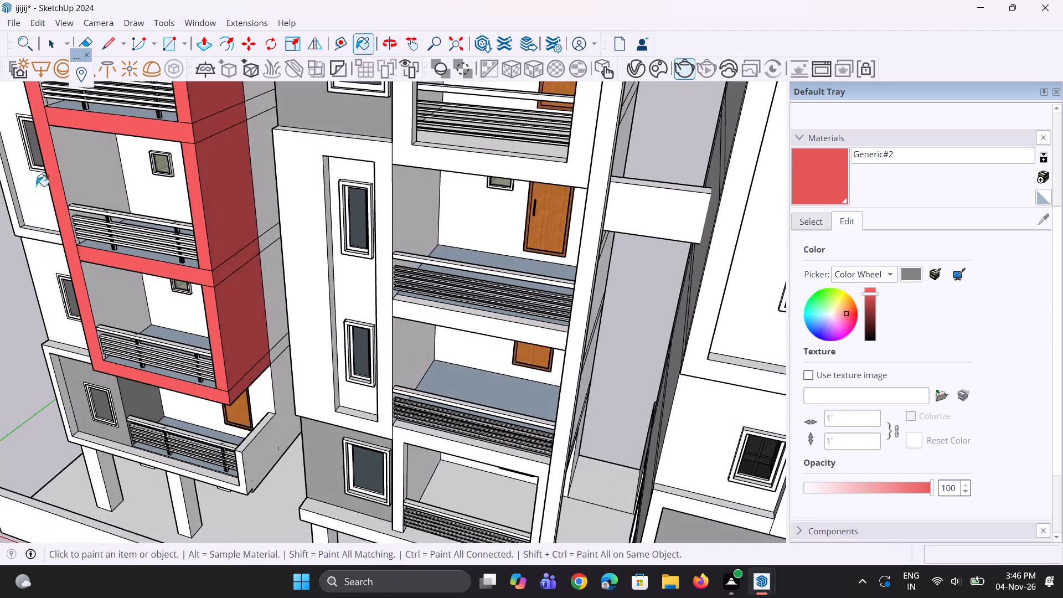
scroll(54, 182, up, 3)
click(71, 177)
scroll(91, 328, up, 3)
click(105, 310)
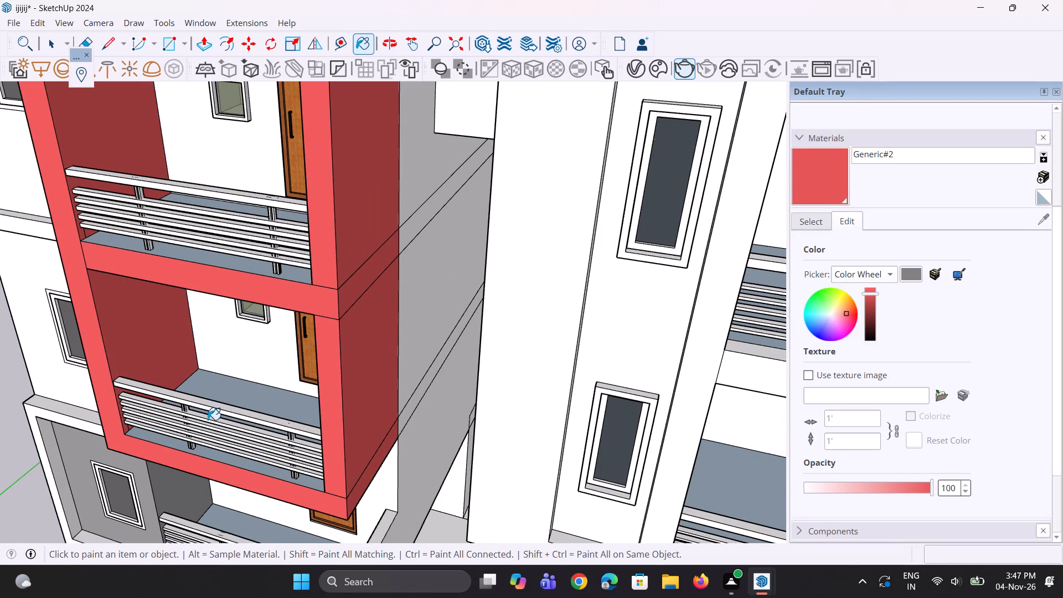
scroll(184, 427, up, 5)
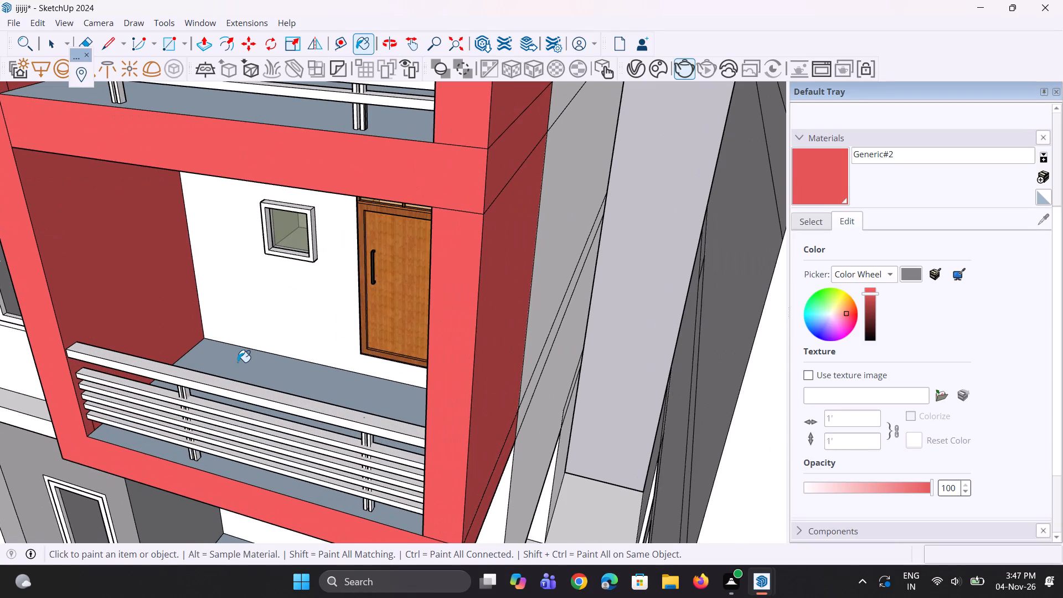
click(238, 361)
Paint the ceiling of the leftmost tower's upper framed balcony with the Generic#2 red.
scroll(246, 452, down, 11)
middle_drag(222, 285, 231, 216)
scroll(203, 395, down, 6)
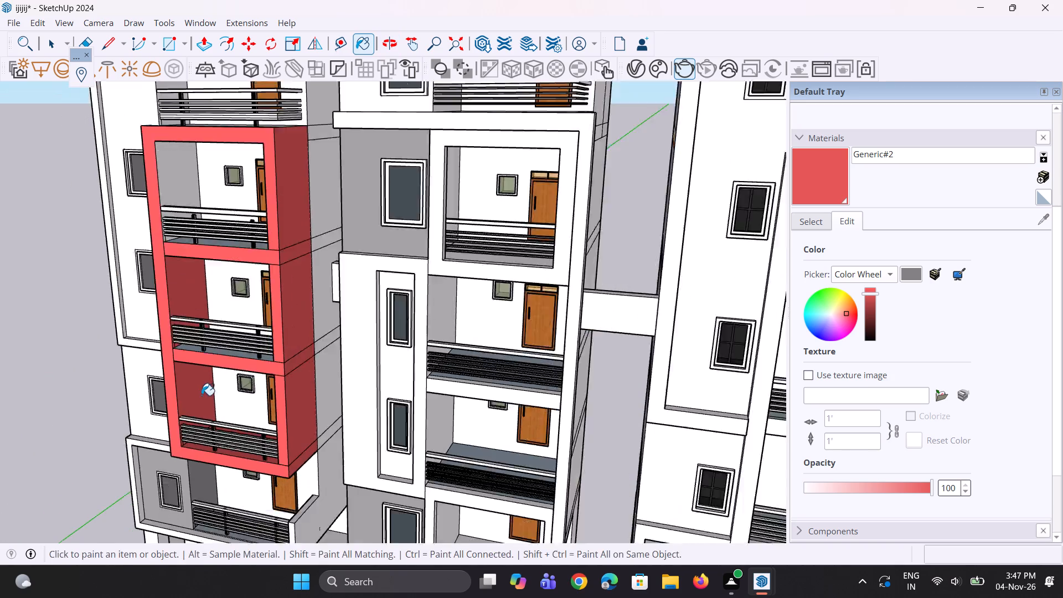
middle_drag(189, 279, 198, 137)
scroll(201, 194, up, 3)
click(221, 241)
scroll(154, 243, down, 3)
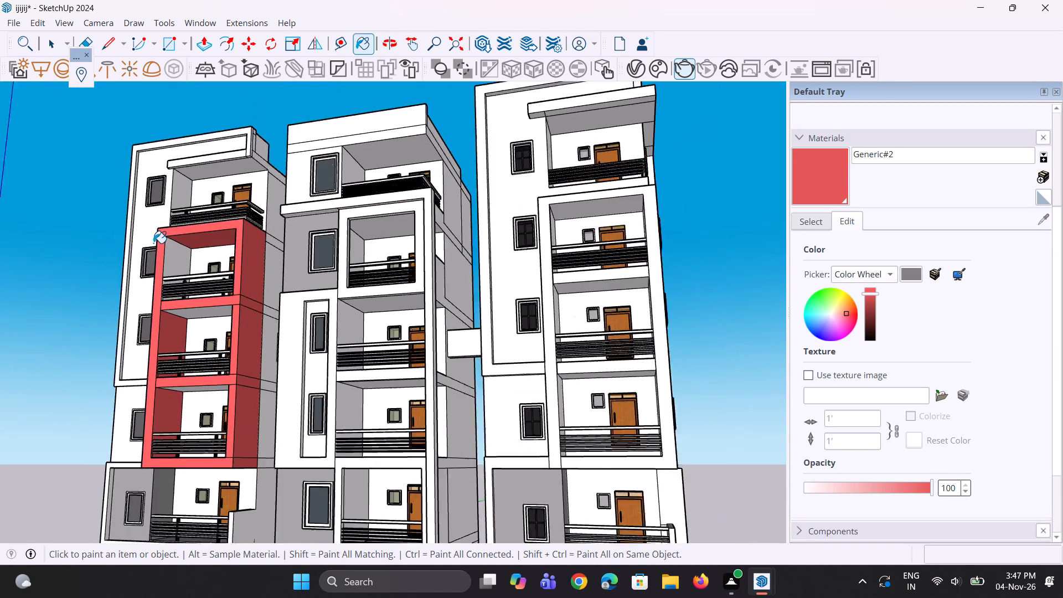
Paint the front face, bottom ledge and left inner side of the middle tower's upper balcony frame with the Generic#2 red.
scroll(153, 243, down, 2)
middle_drag(182, 238, 155, 310)
scroll(155, 310, up, 1)
scroll(202, 265, down, 5)
middle_drag(314, 286, 298, 382)
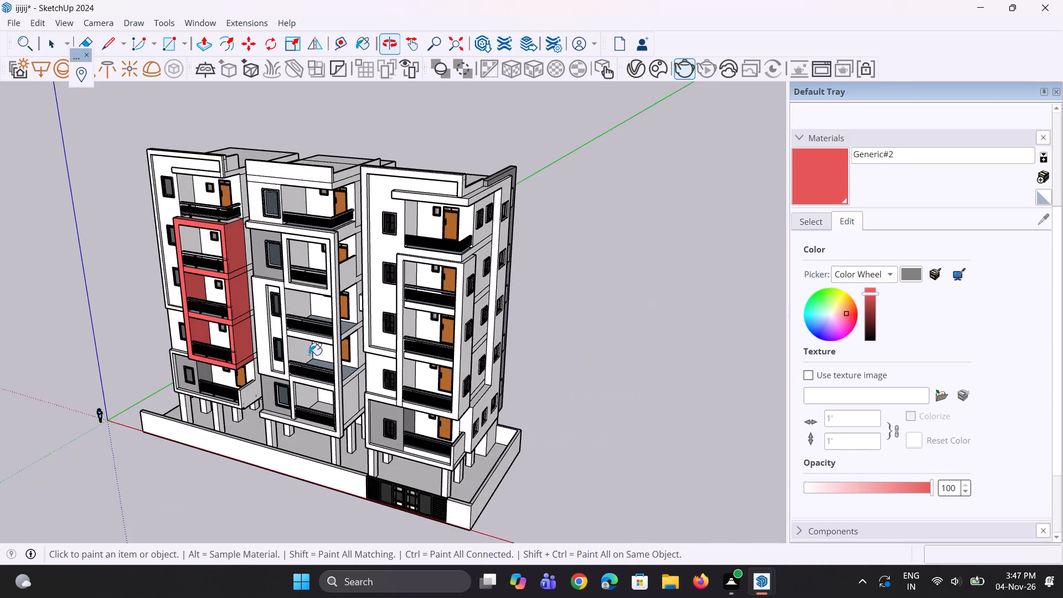
scroll(327, 319, up, 4)
scroll(336, 245, up, 7)
click(327, 255)
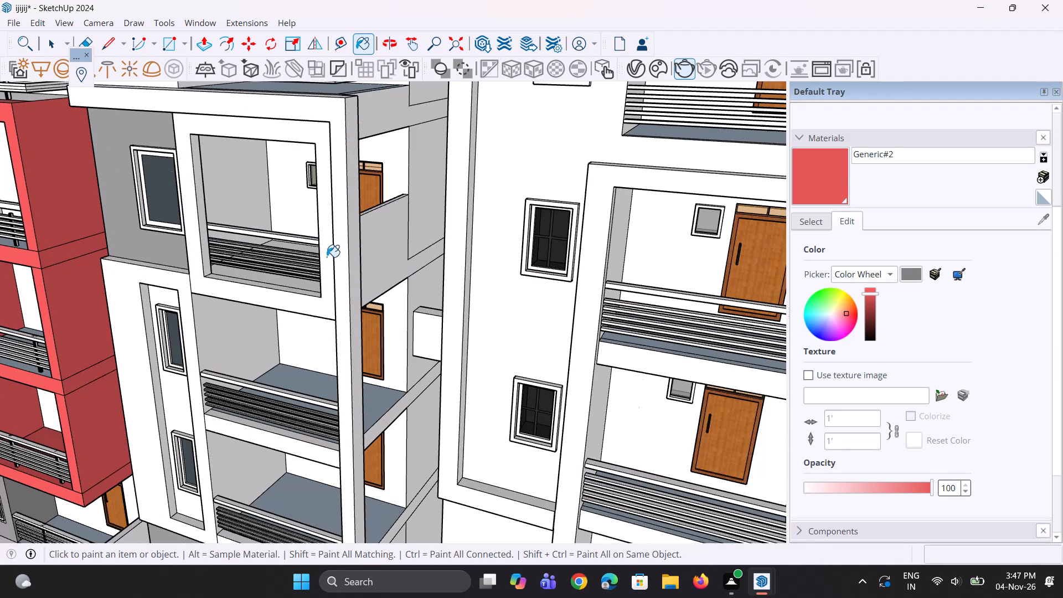
scroll(229, 297, up, 8)
click(221, 271)
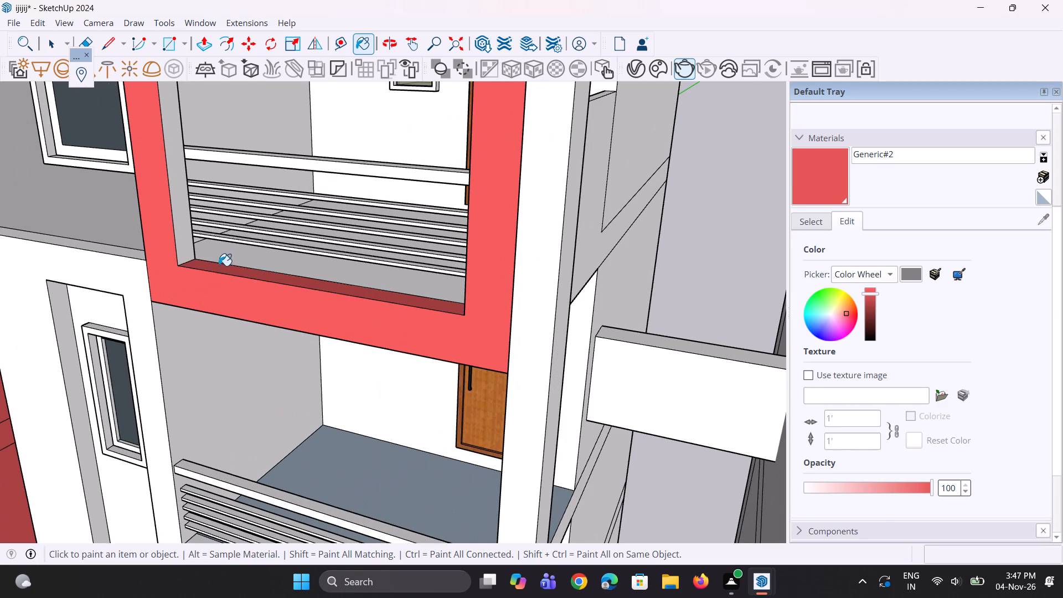
click(180, 226)
Paint the outer left side strip and right inner side of the middle tower's upper balcony frame with Generic#2.
middle_drag(222, 323, 598, 350)
scroll(426, 337, down, 5)
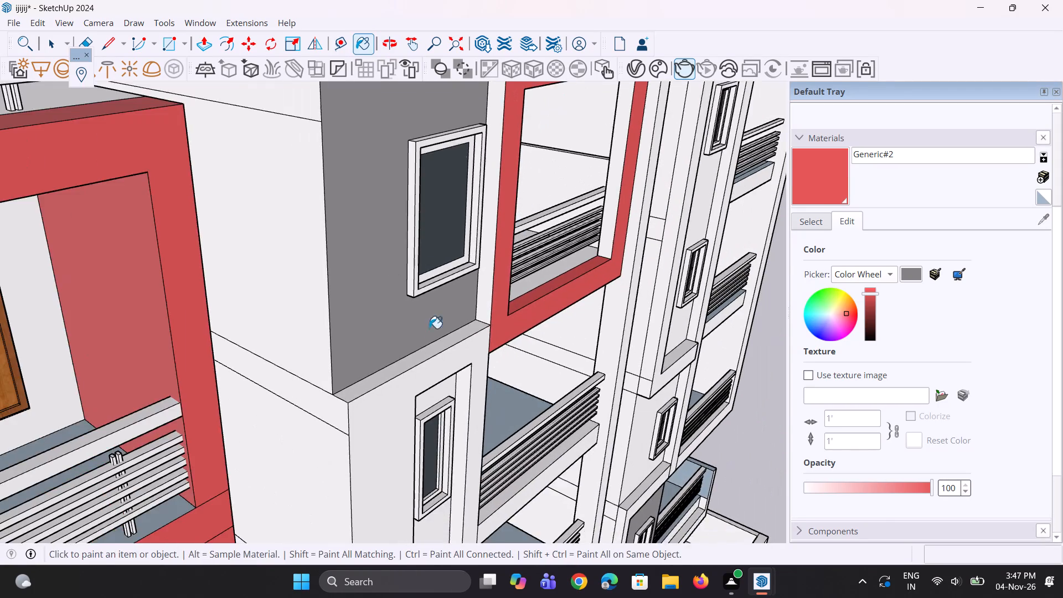
scroll(531, 282, up, 3)
click(472, 305)
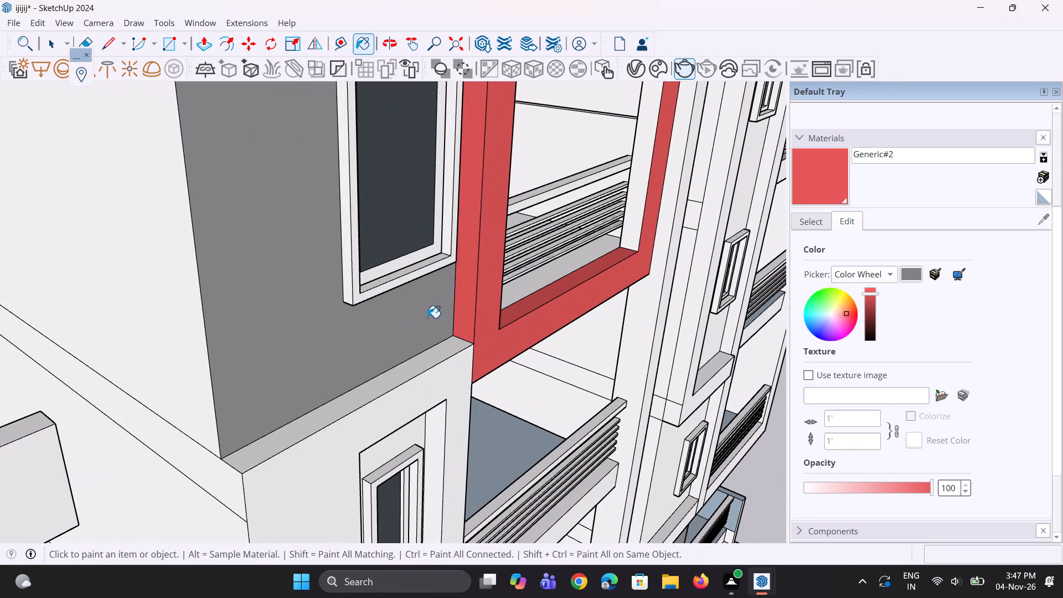
scroll(410, 321, down, 10)
scroll(422, 206, up, 1)
middle_drag(422, 206, 277, 241)
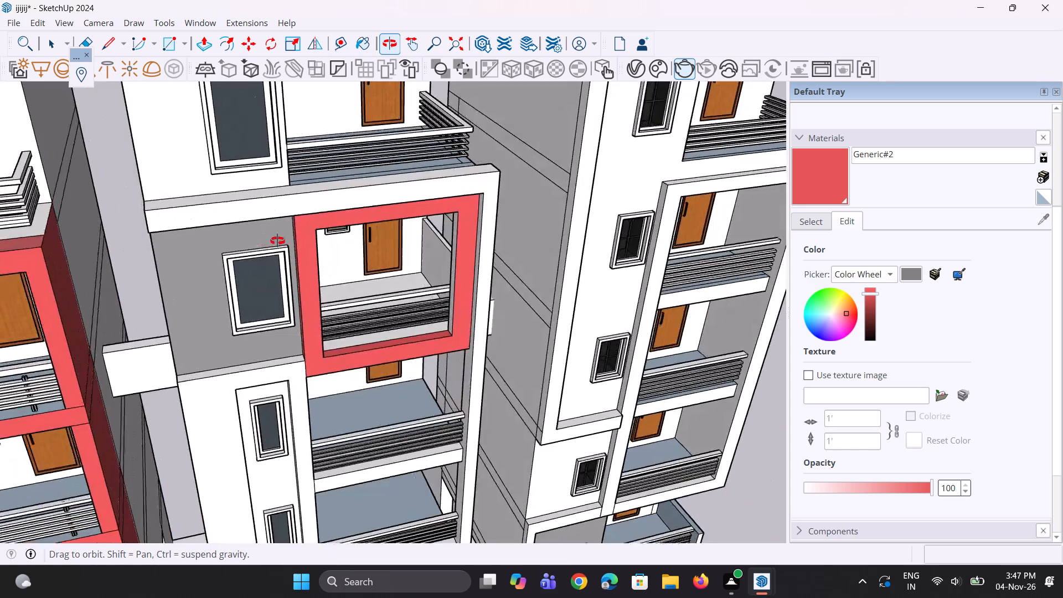
middle_drag(277, 241, 444, 230)
scroll(539, 241, up, 5)
click(520, 246)
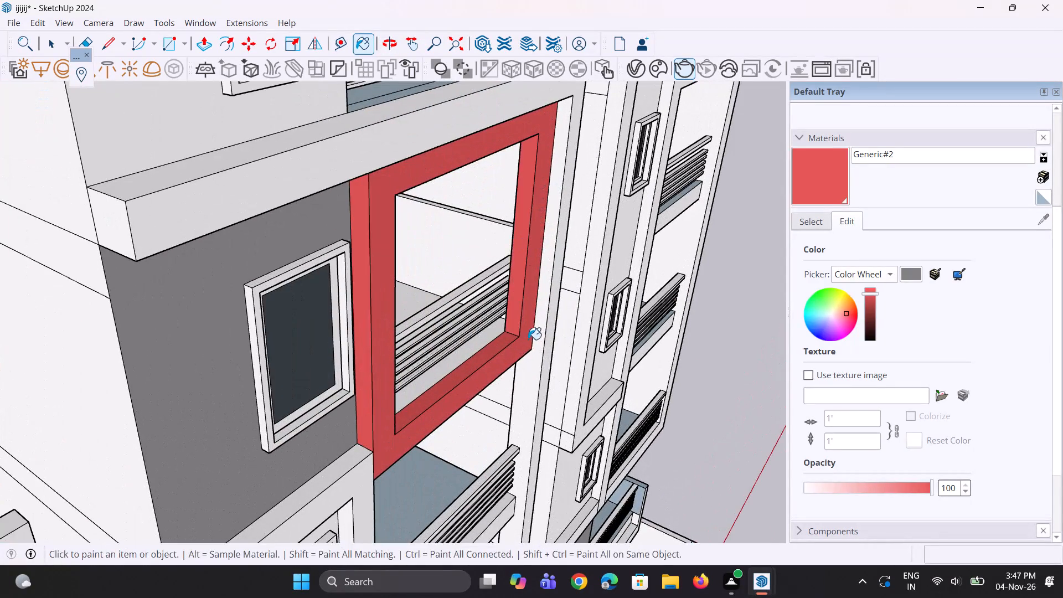
Paint the front, top strip and underside of the slab edge below the middle tower's upper framed balcony with Generic#2.
middle_drag(527, 343, 415, 246)
scroll(414, 244, down, 4)
scroll(398, 352, up, 4)
scroll(252, 252, down, 5)
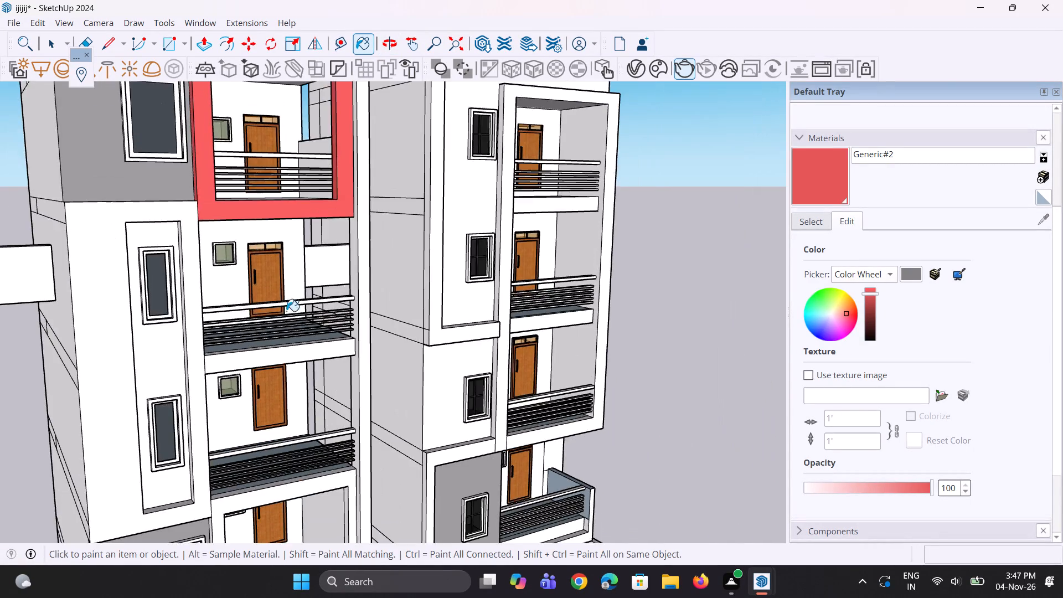
scroll(278, 356, up, 4)
click(278, 356)
middle_drag(217, 348, 209, 392)
scroll(208, 393, up, 3)
click(208, 393)
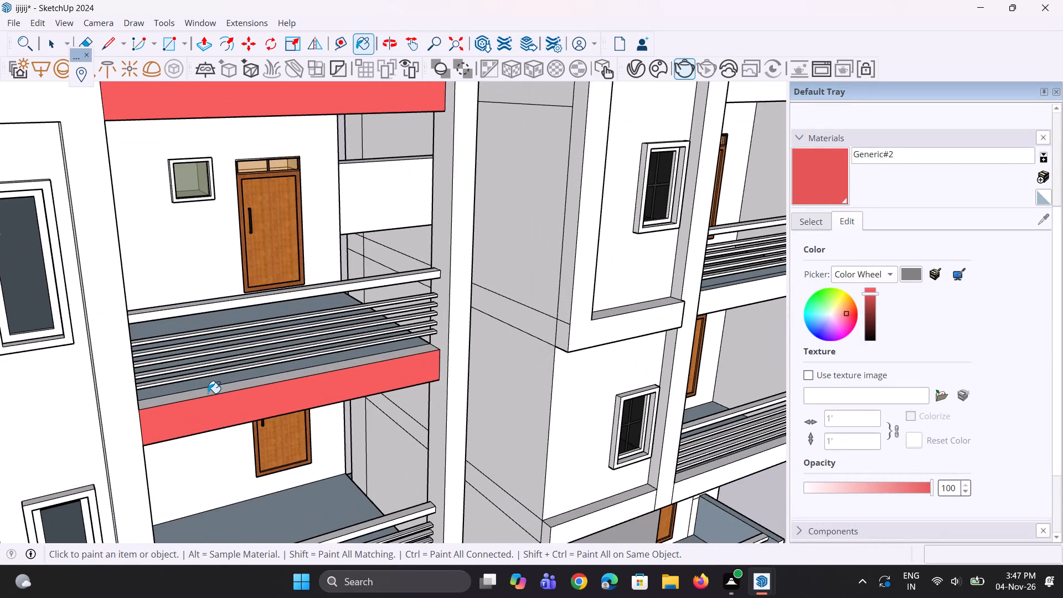
middle_drag(219, 405, 208, 224)
scroll(208, 224, up, 2)
click(208, 224)
scroll(180, 162, down, 3)
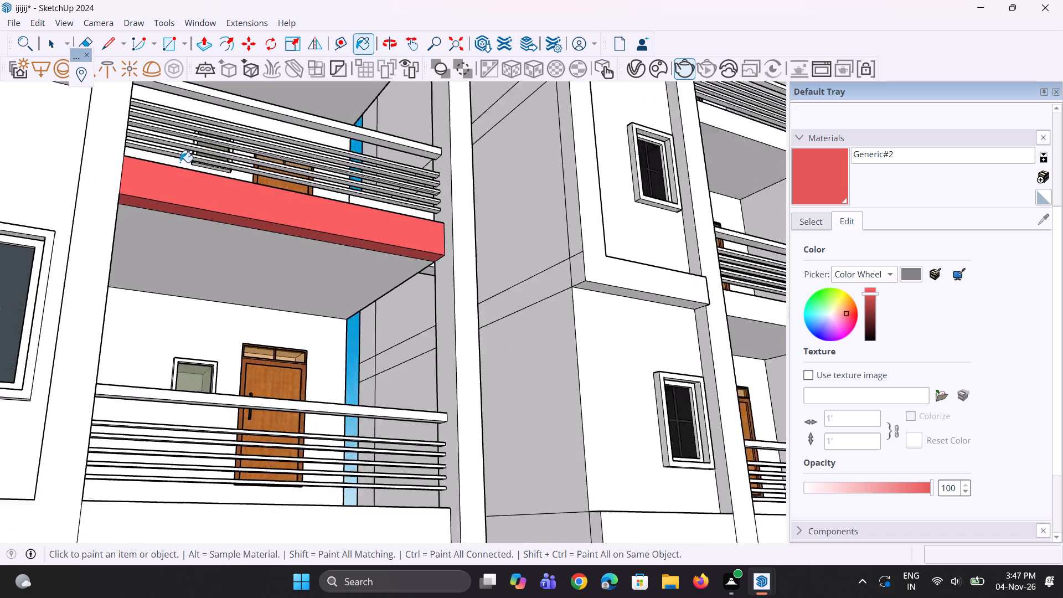
scroll(180, 162, down, 2)
Paint the front face and top ledge of the middle tower's lowest balcony frame with the Generic#2 red.
middle_drag(231, 204, 192, 324)
scroll(192, 324, down, 5)
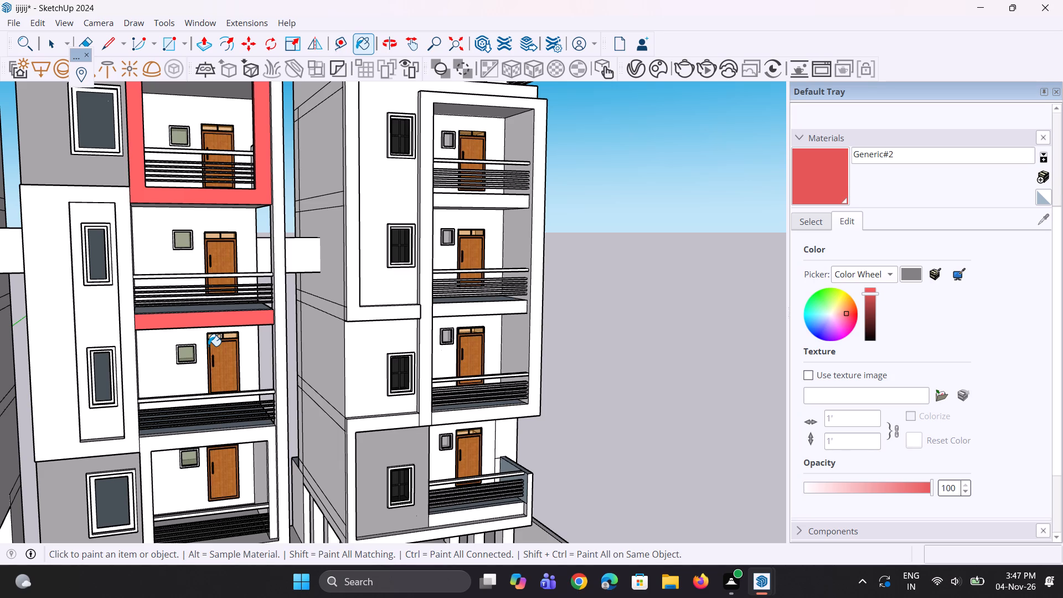
scroll(204, 325, down, 3)
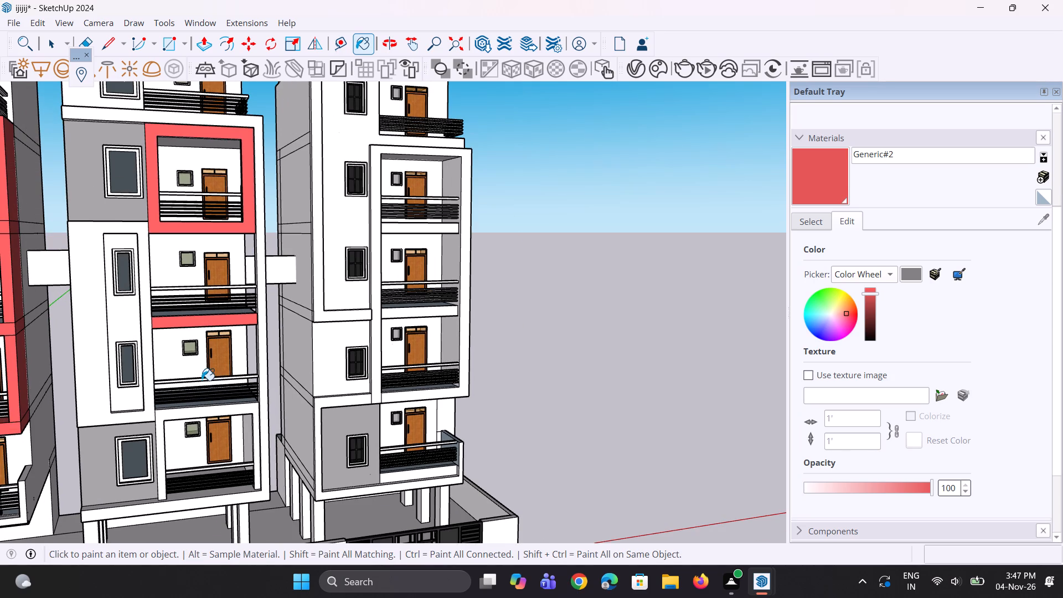
scroll(192, 364, down, 3)
scroll(219, 435, up, 3)
scroll(225, 388, up, 7)
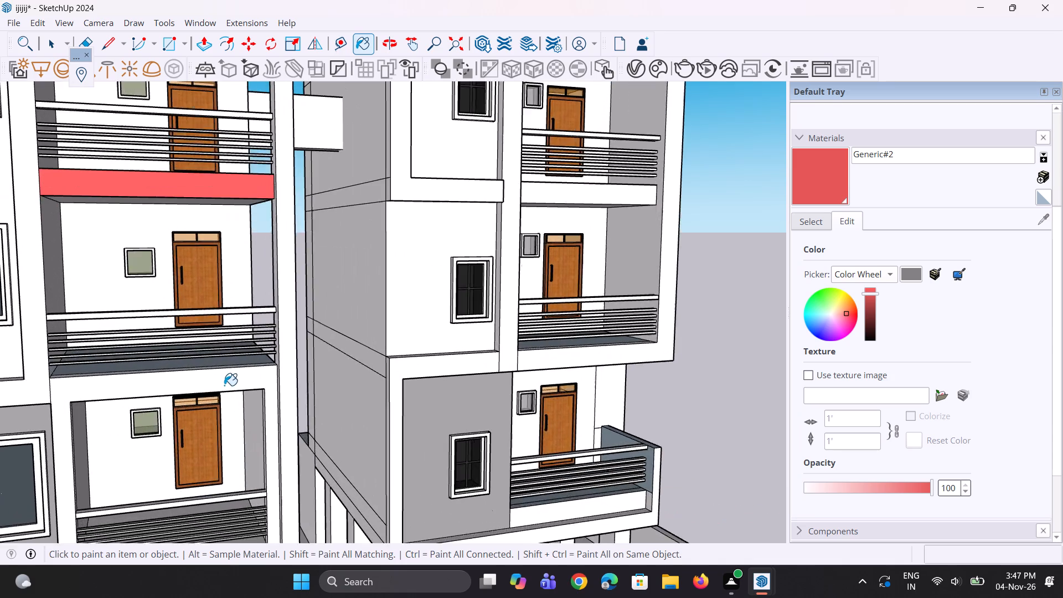
scroll(224, 385, up, 2)
click(224, 385)
scroll(207, 389, down, 4)
middle_drag(153, 383, 146, 419)
scroll(146, 418, up, 5)
click(154, 391)
Paint the inner sides and outer left side strip of the middle tower's lowest balcony frame with Generic#2.
scroll(216, 417, up, 1)
middle_drag(217, 417, 230, 413)
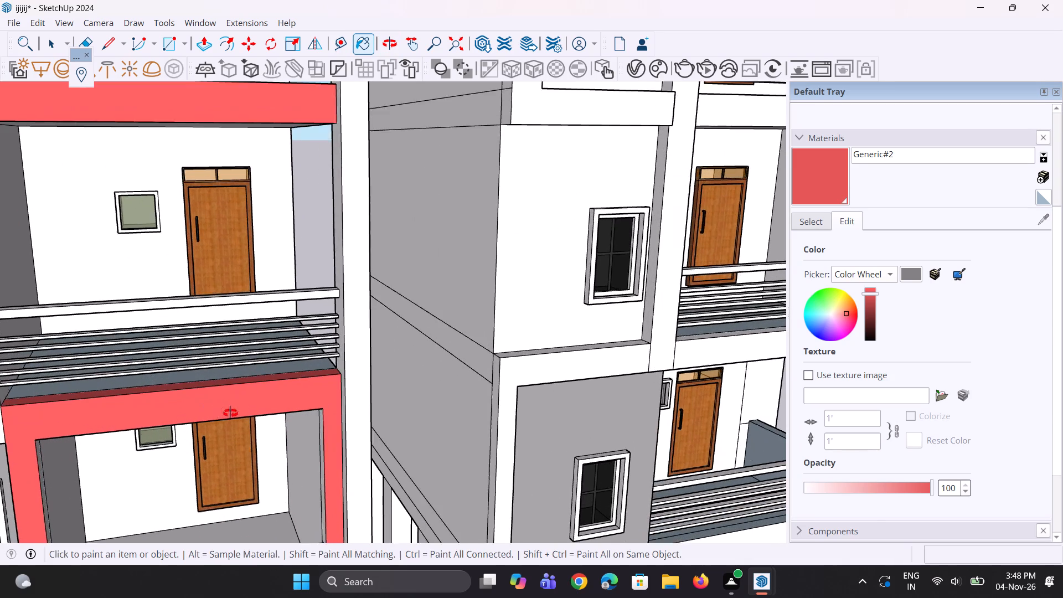
middle_drag(230, 413, 296, 341)
scroll(409, 371, up, 1)
click(395, 373)
middle_drag(187, 394, 27, 420)
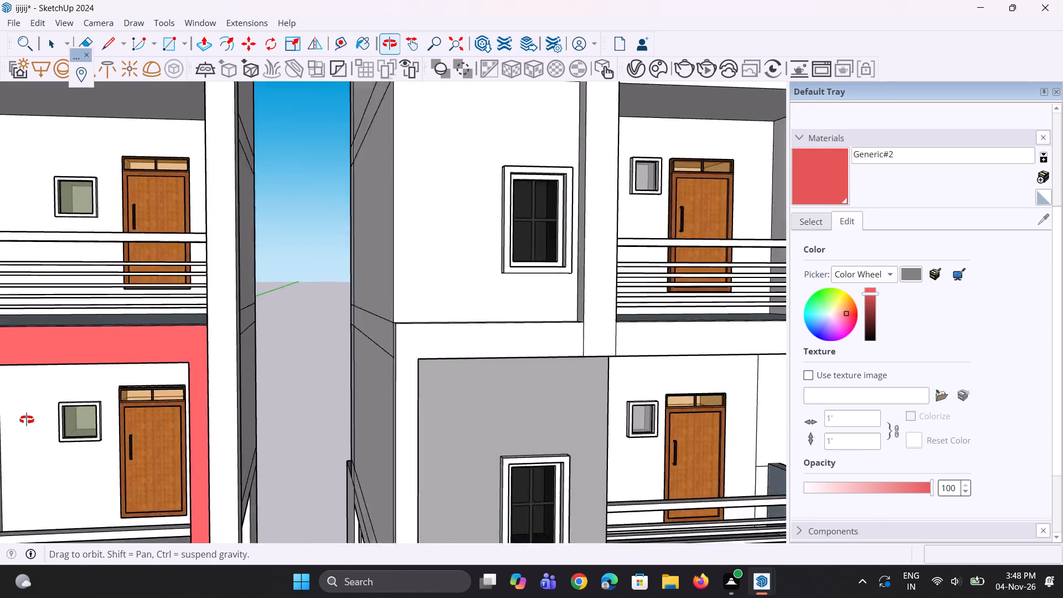
middle_drag(27, 420, 0, 423)
scroll(24, 414, up, 1)
scroll(178, 390, down, 6)
scroll(35, 422, down, 4)
scroll(0, 421, up, 4)
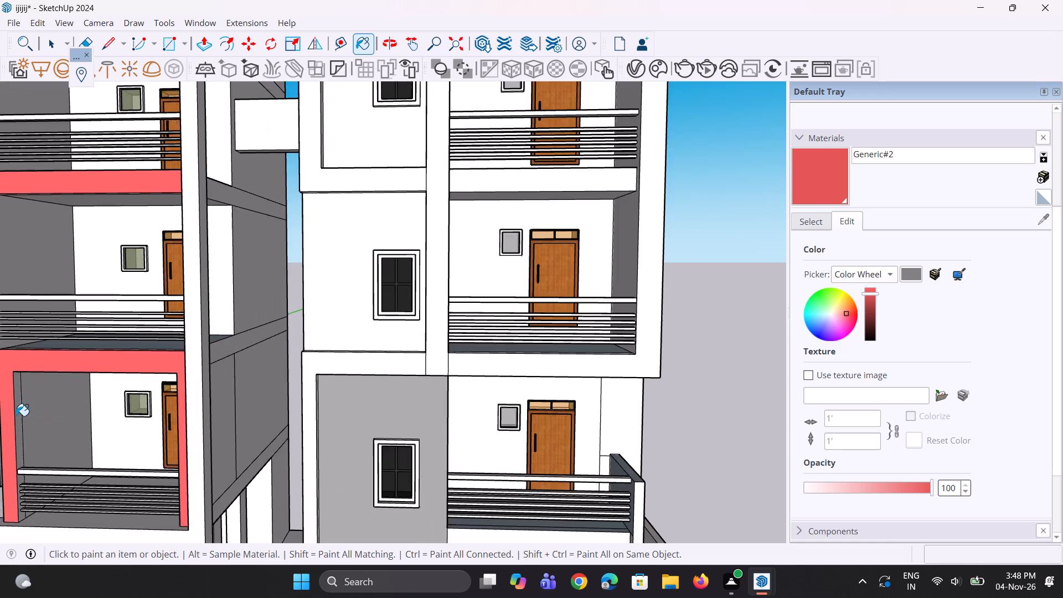
scroll(16, 416, up, 3)
click(17, 415)
middle_drag(17, 415, 331, 446)
scroll(315, 448, down, 2)
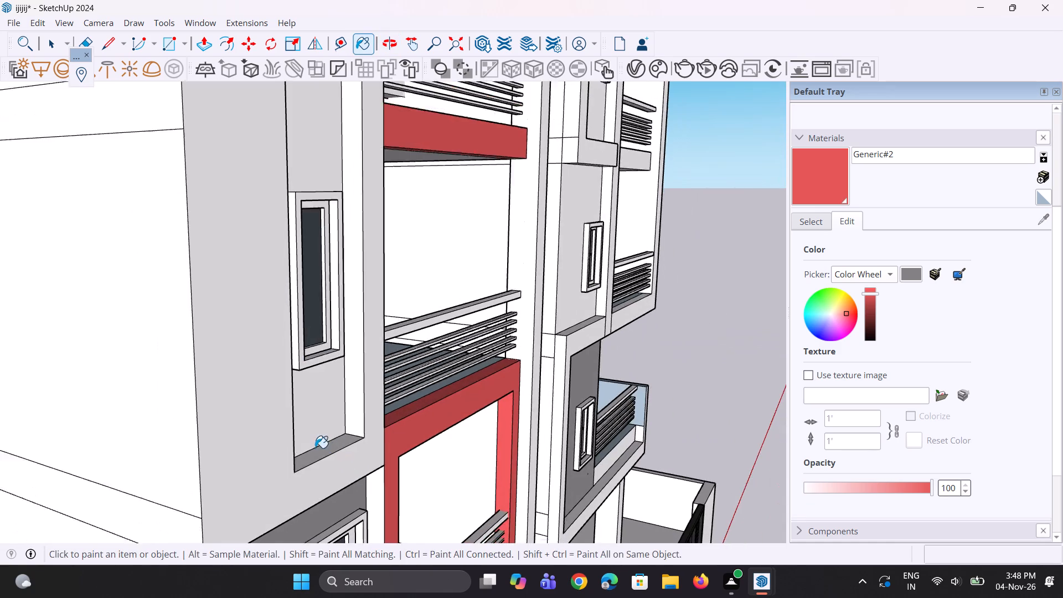
scroll(315, 448, down, 3)
scroll(358, 523, up, 3)
click(358, 499)
middle_drag(380, 471, 24, 431)
scroll(236, 426, down, 5)
scroll(307, 406, down, 5)
middle_drag(271, 375, 271, 446)
scroll(313, 431, down, 4)
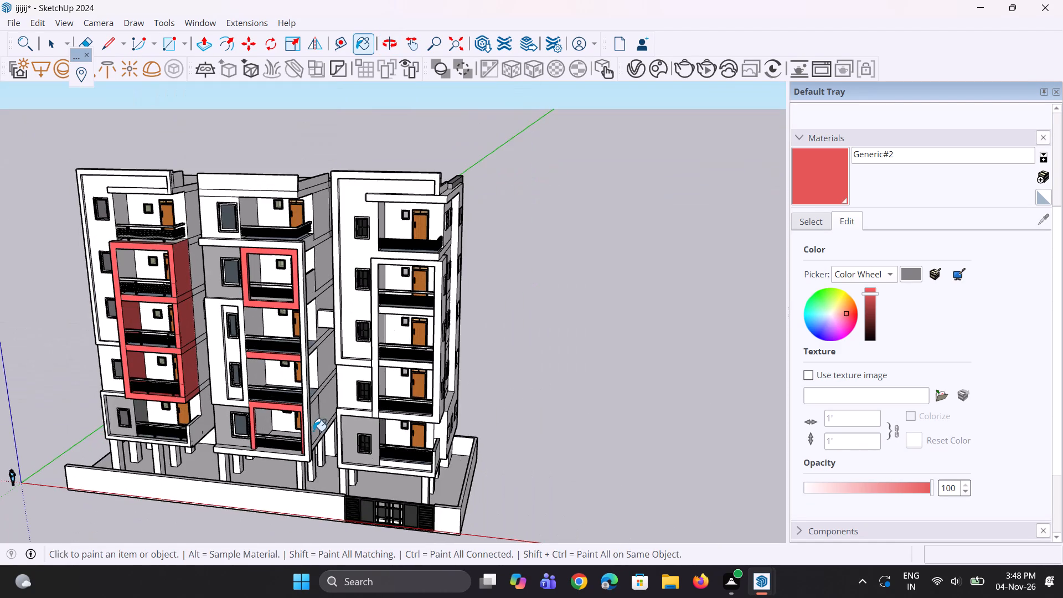
Paint the outer side wall and front face of the rightmost tower's tall balcony frame with the Generic#2 red.
scroll(301, 359, up, 6)
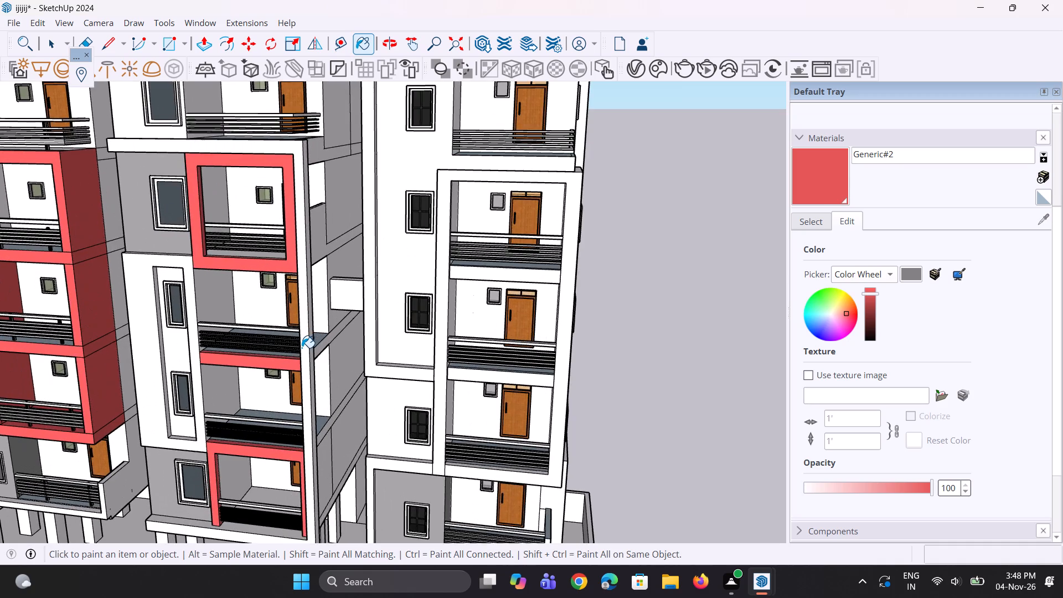
scroll(302, 348, down, 8)
middle_drag(331, 337, 188, 337)
scroll(337, 326, up, 2)
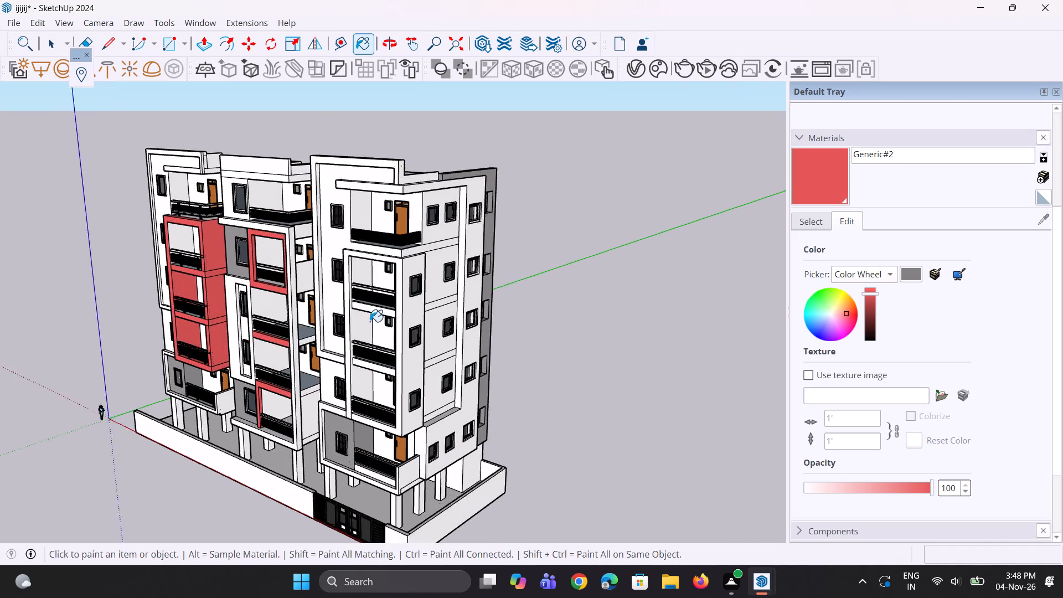
scroll(370, 322, up, 4)
click(423, 311)
scroll(395, 312, up, 6)
click(395, 312)
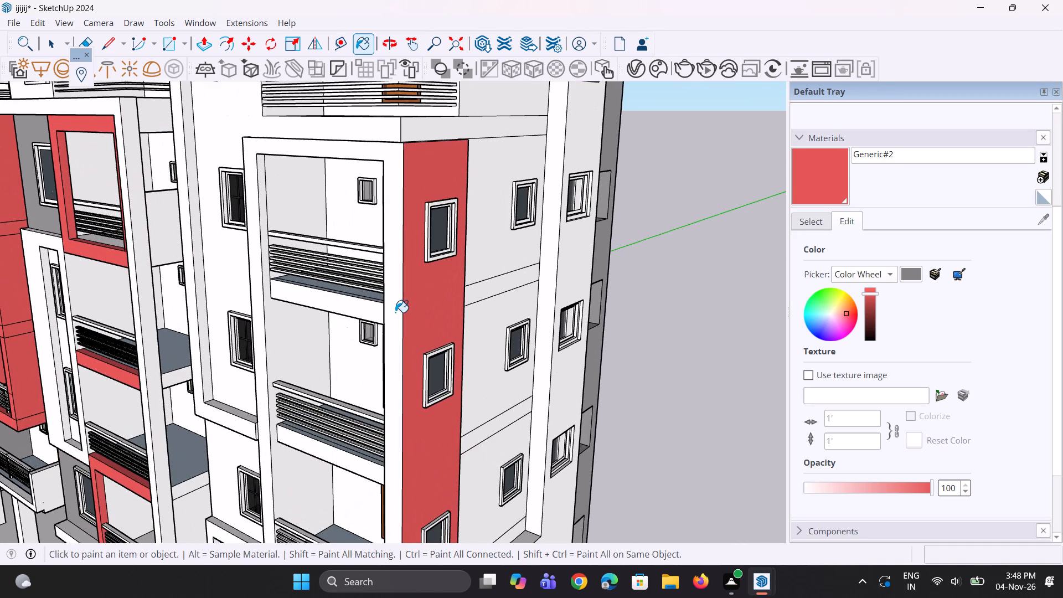
Paint the window-side inner strip and inner walls of the rightmost tower's framed balconies with Generic#2.
scroll(250, 245, up, 3)
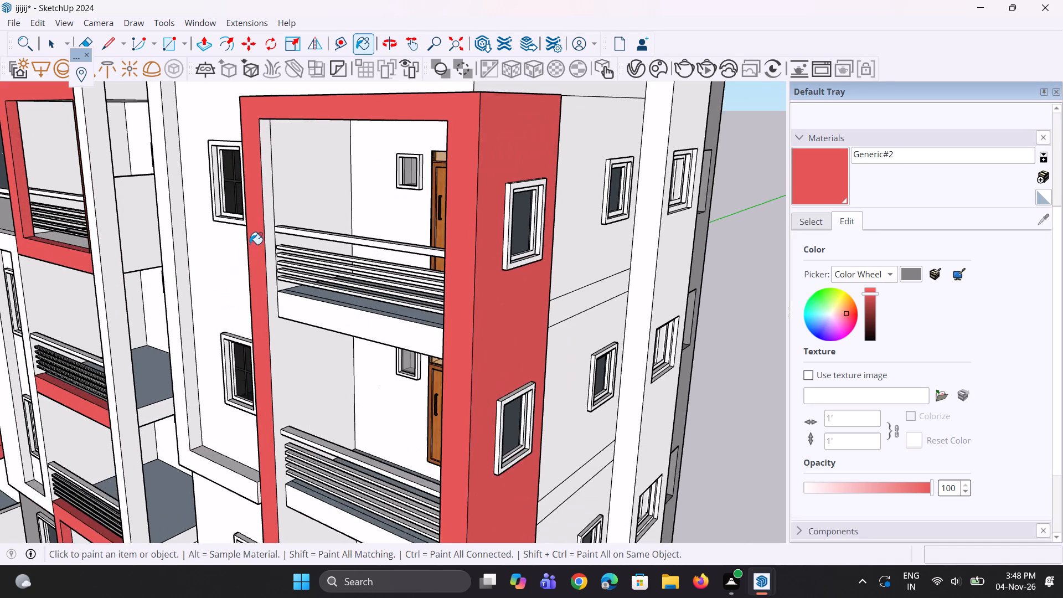
scroll(250, 244, up, 2)
click(275, 205)
click(297, 183)
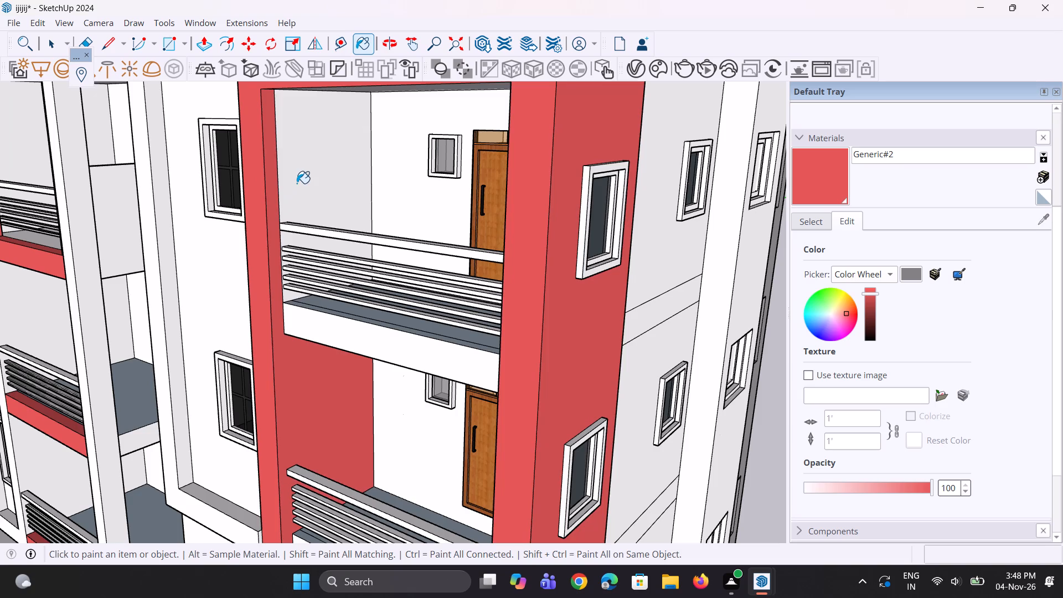
Erase the vertical edges between the frame's inner strip and the window-side wall at the rightmost tower's upper framed balcony.
scroll(297, 331, down, 5)
middle_drag(295, 317, 288, 260)
scroll(282, 207, up, 9)
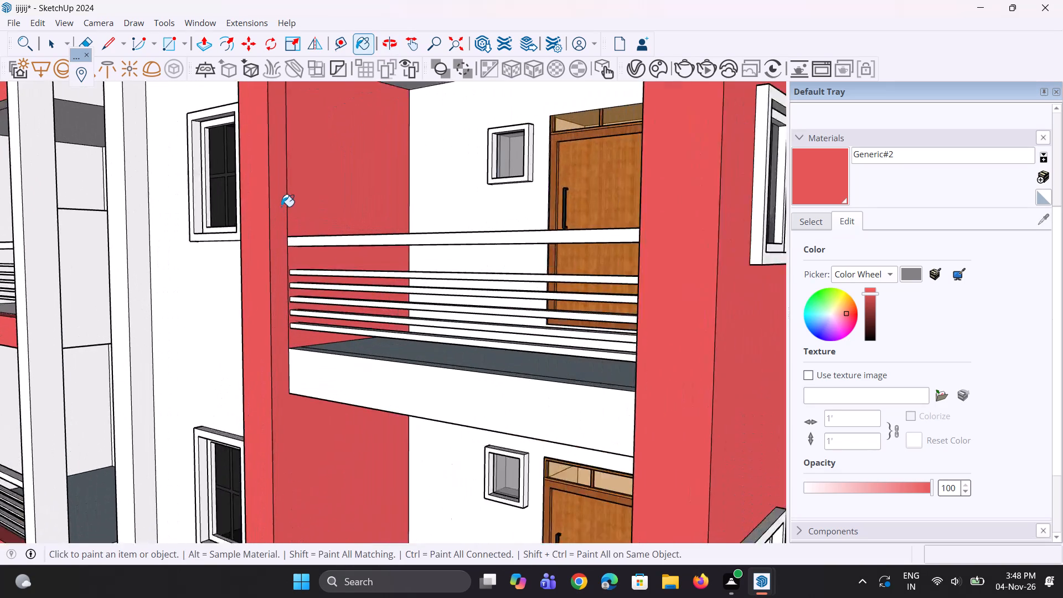
key(e)
drag(281, 205, 291, 204)
scroll(298, 347, up, 2)
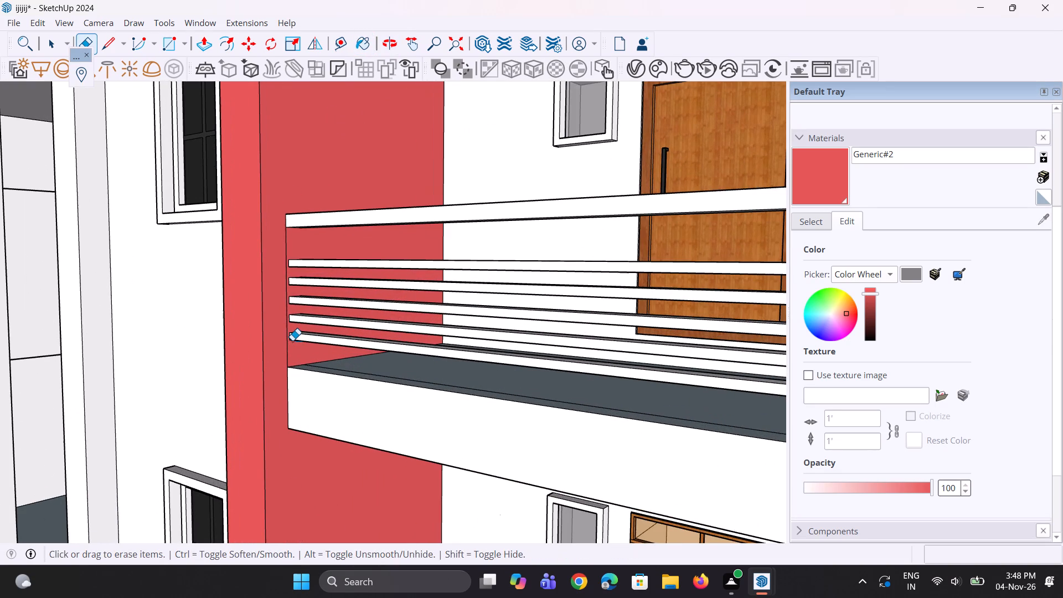
click(283, 364)
scroll(283, 324, up, 8)
drag(283, 328, 290, 331)
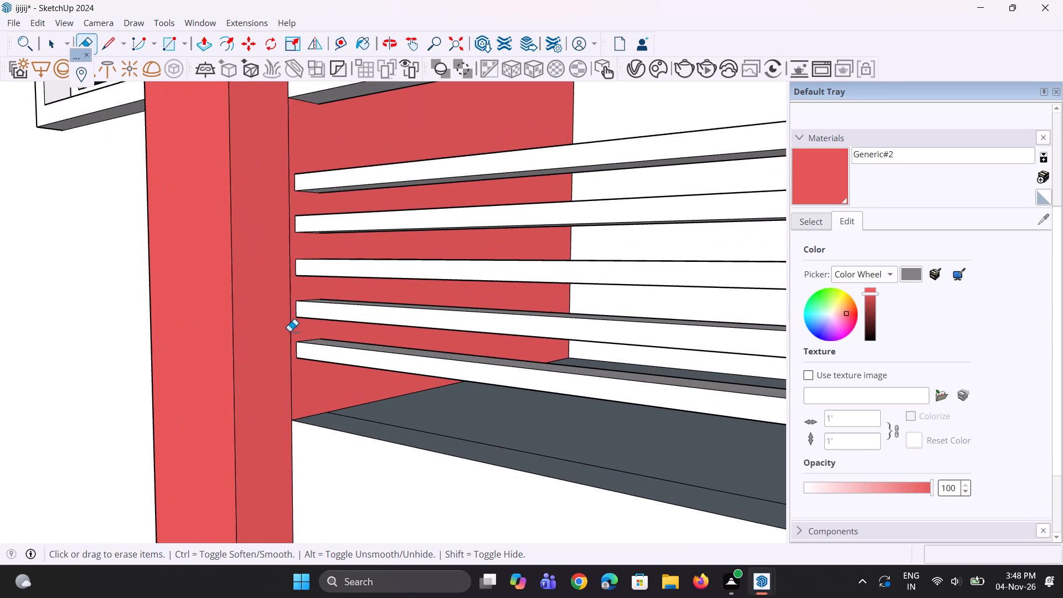
drag(290, 331, 295, 333)
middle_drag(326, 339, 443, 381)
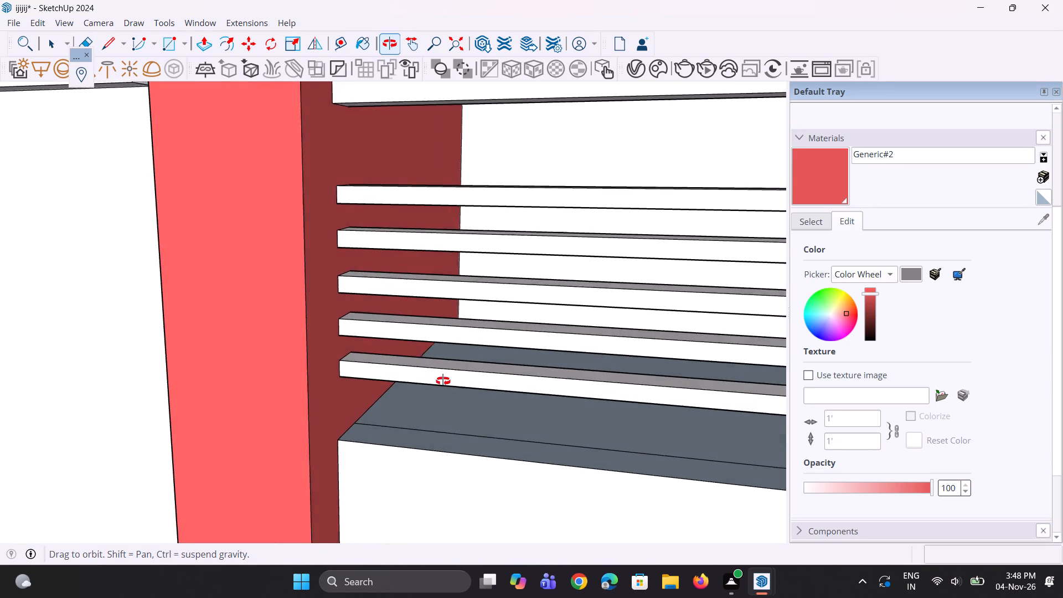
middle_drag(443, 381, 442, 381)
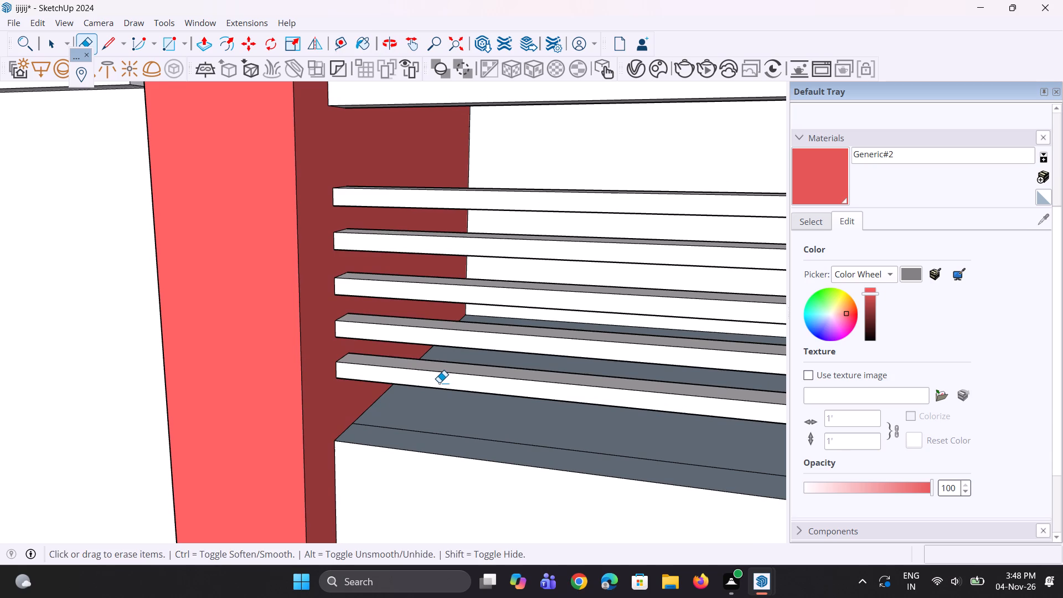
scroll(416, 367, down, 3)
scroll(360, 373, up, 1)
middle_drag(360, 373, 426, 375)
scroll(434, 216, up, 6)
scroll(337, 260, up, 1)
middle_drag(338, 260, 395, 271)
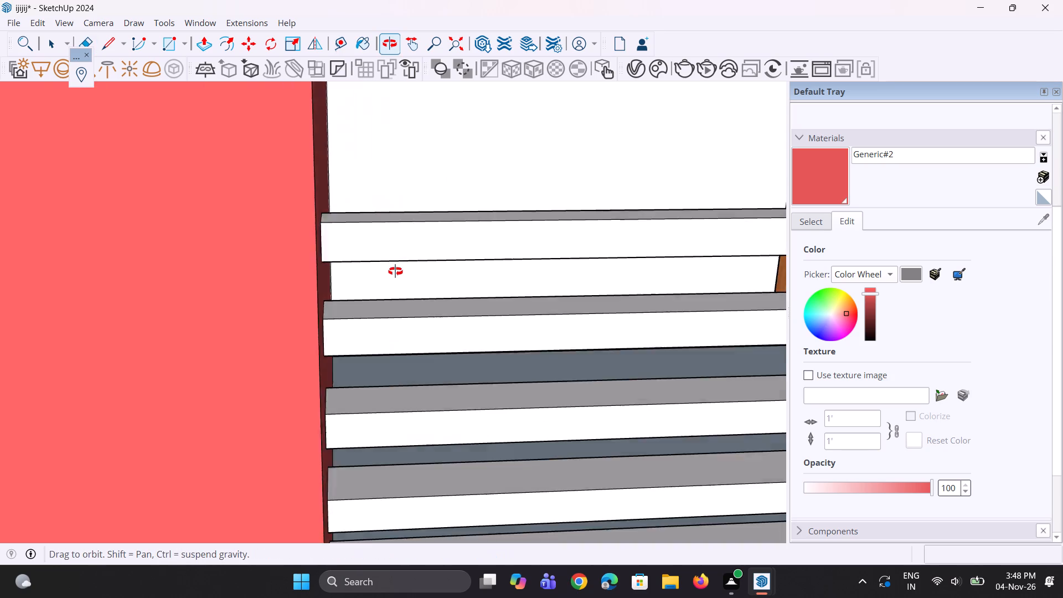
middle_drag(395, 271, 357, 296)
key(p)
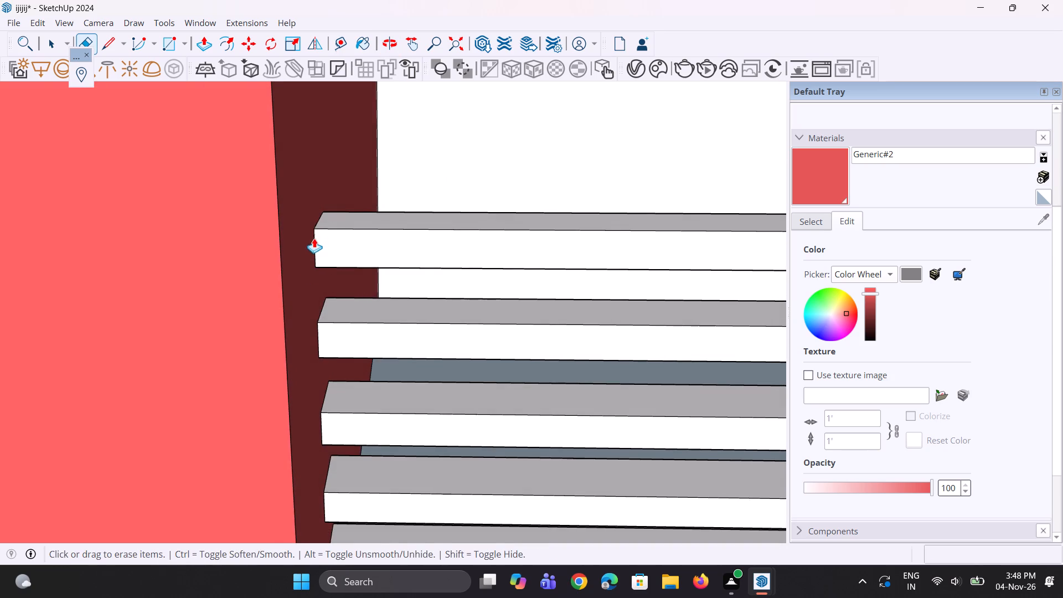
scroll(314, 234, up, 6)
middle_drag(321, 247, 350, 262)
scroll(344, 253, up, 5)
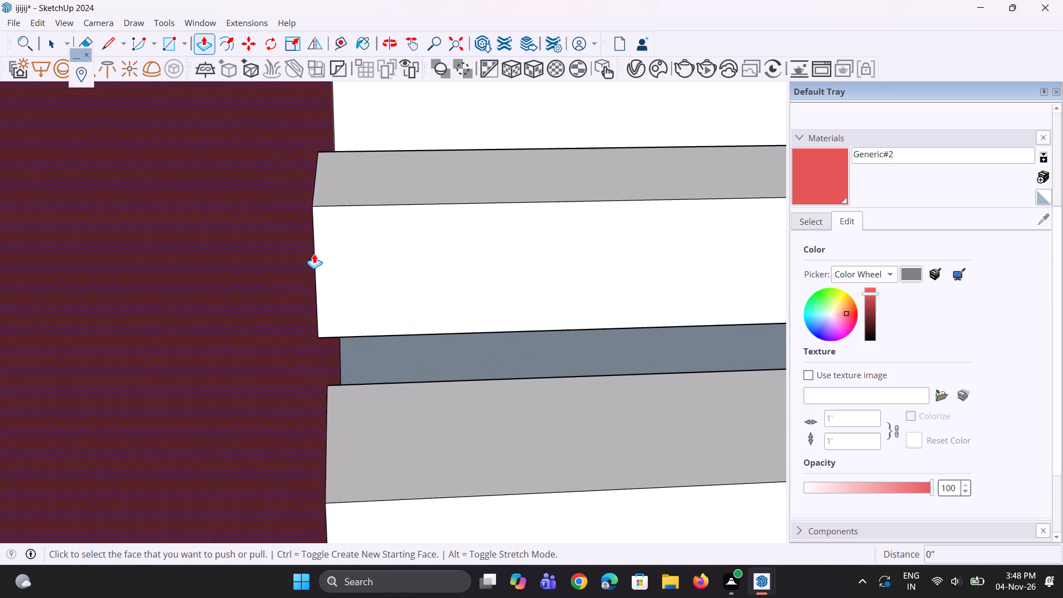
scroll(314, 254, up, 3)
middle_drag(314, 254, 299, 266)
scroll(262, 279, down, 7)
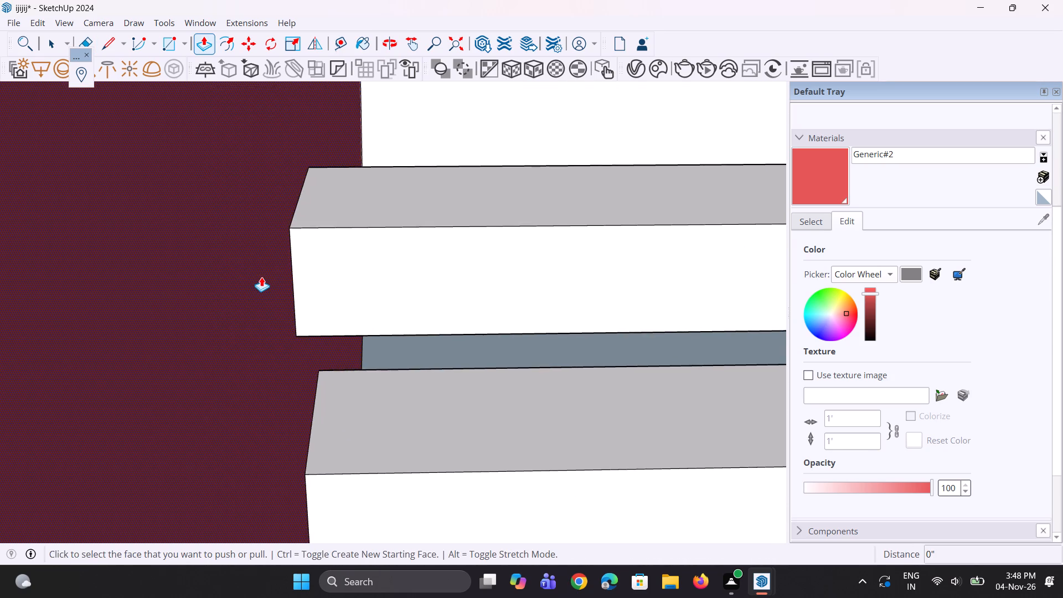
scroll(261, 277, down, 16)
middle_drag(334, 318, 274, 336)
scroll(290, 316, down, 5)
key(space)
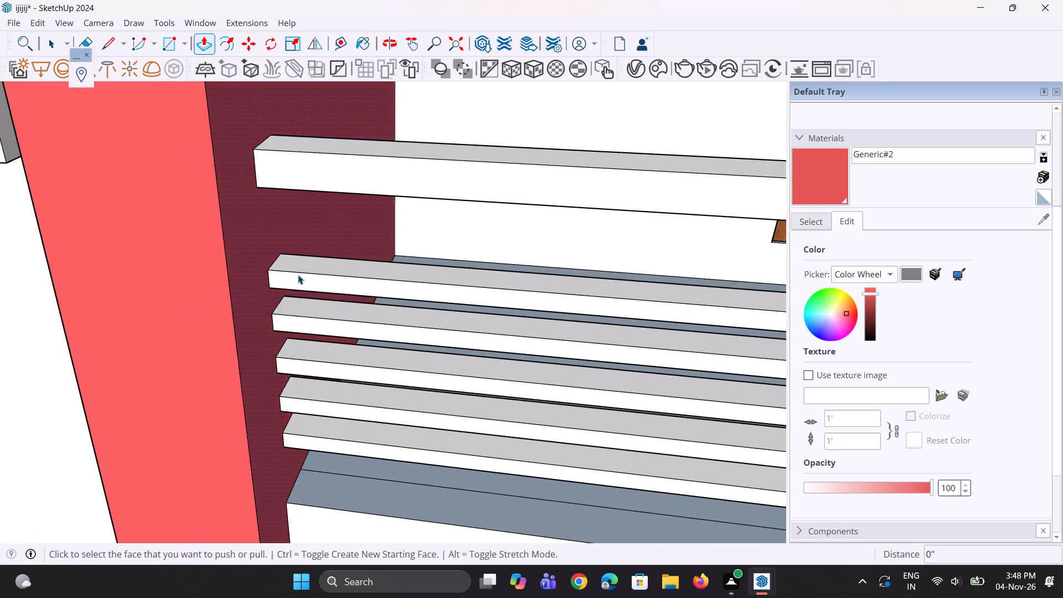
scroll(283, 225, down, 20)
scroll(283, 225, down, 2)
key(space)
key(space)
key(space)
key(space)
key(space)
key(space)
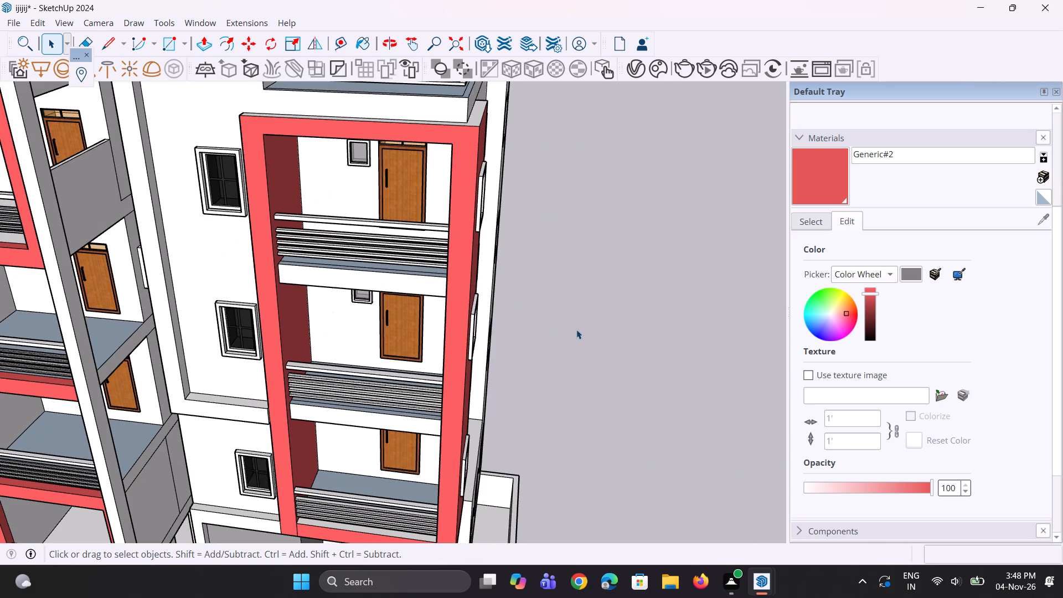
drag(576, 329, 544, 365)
Paint the front face of the rightmost tower's lowest balcony frame with the Generic#2 red.
middle_drag(353, 529, 290, 441)
click(827, 178)
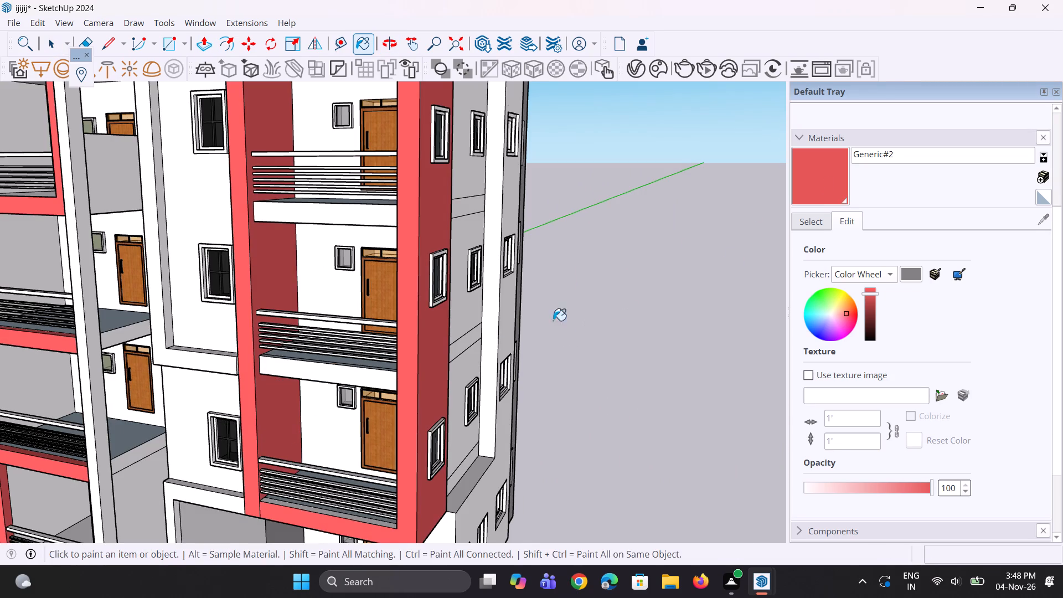
scroll(472, 264, down, 4)
middle_drag(401, 335, 378, 359)
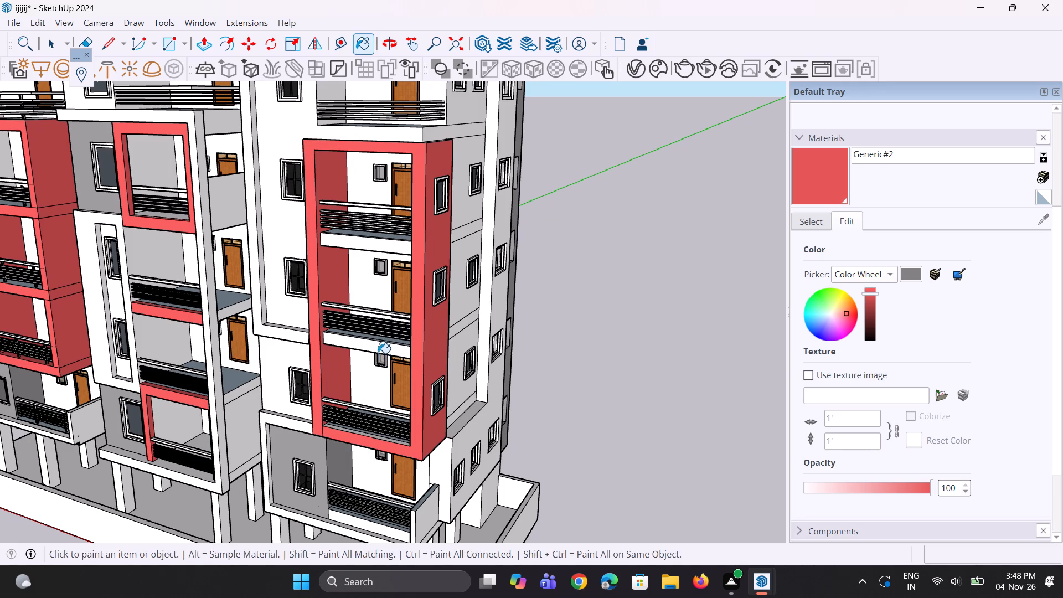
scroll(338, 324, down, 3)
scroll(363, 512, up, 7)
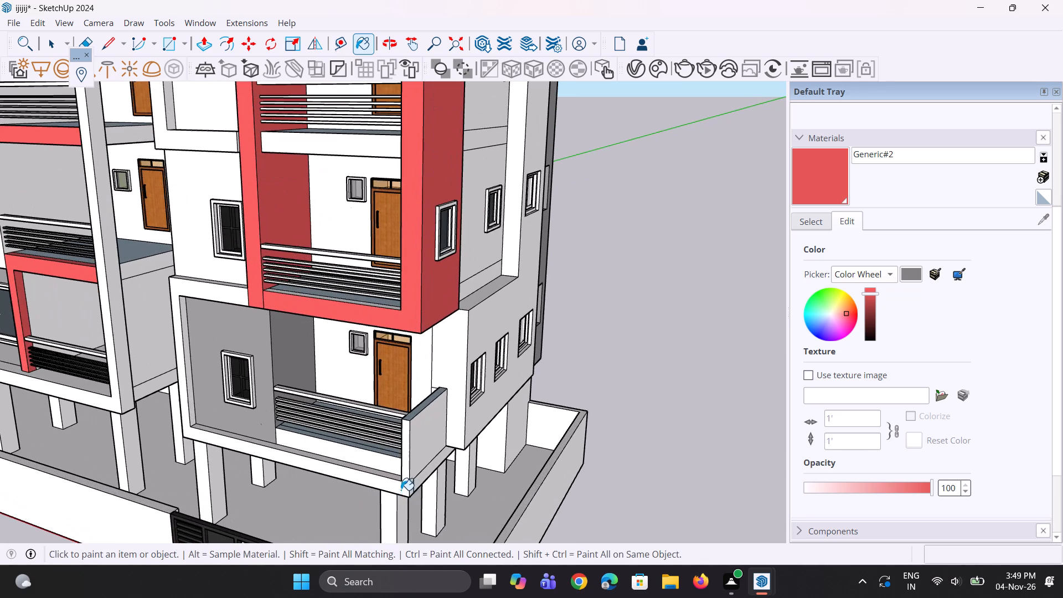
click(405, 481)
scroll(408, 479, up, 2)
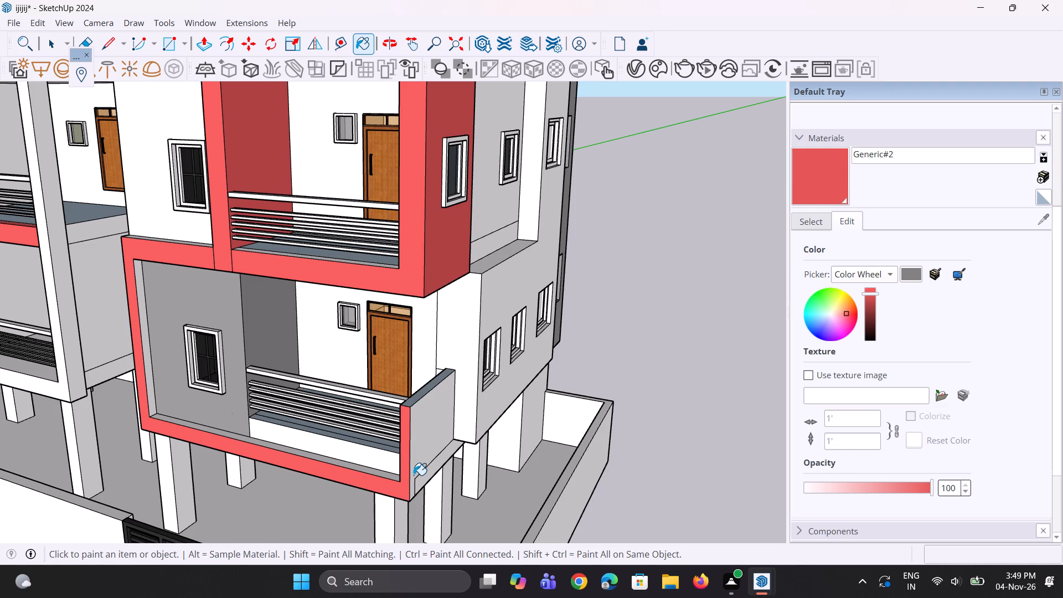
Paint the window-side inner strip and bottom inner strip of the rightmost tower's lowest balcony frame with Generic#2.
scroll(414, 475, down, 2)
scroll(303, 418, up, 2)
scroll(192, 402, up, 3)
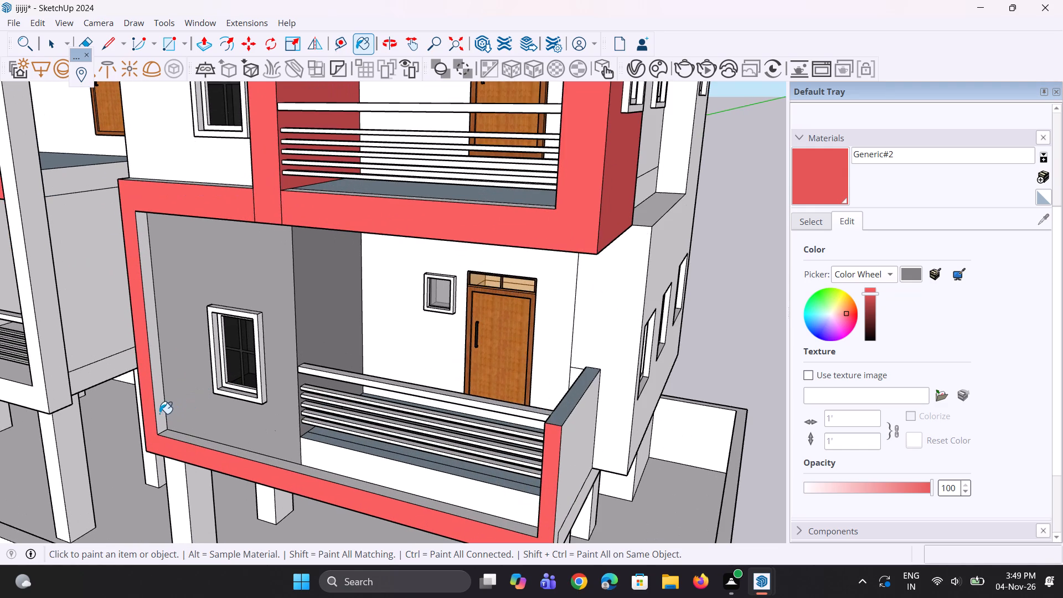
click(159, 414)
scroll(167, 429, up, 2)
click(172, 443)
click(183, 437)
Paint the underside strips of the frame and the ceiling above the rightmost tower's lowest balcony with Generic#2.
scroll(168, 493, down, 5)
middle_drag(327, 415, 297, 233)
scroll(269, 202, up, 5)
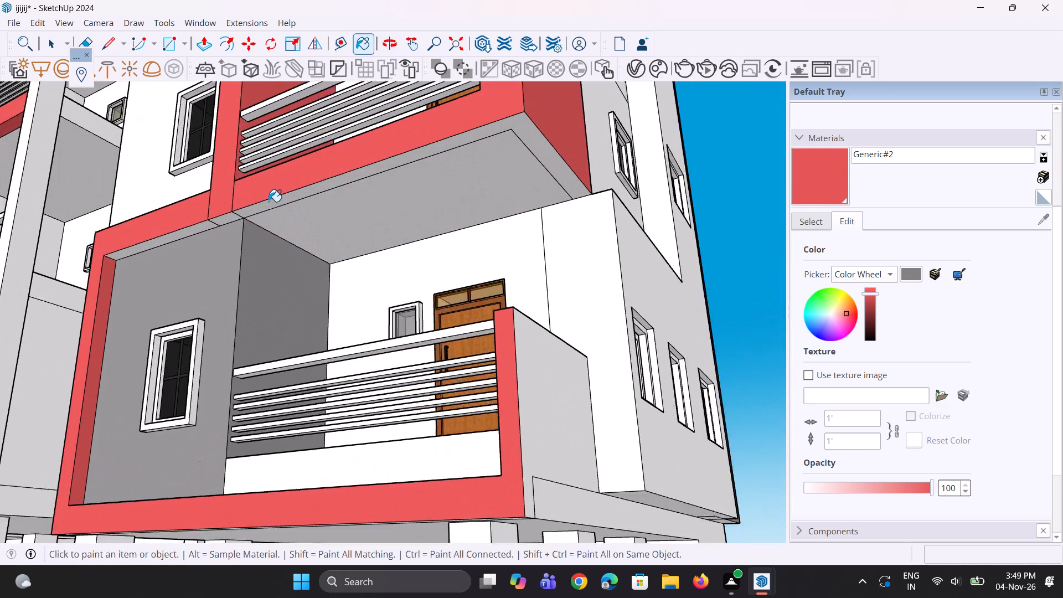
scroll(269, 202, up, 1)
click(269, 202)
scroll(255, 208, up, 2)
click(214, 224)
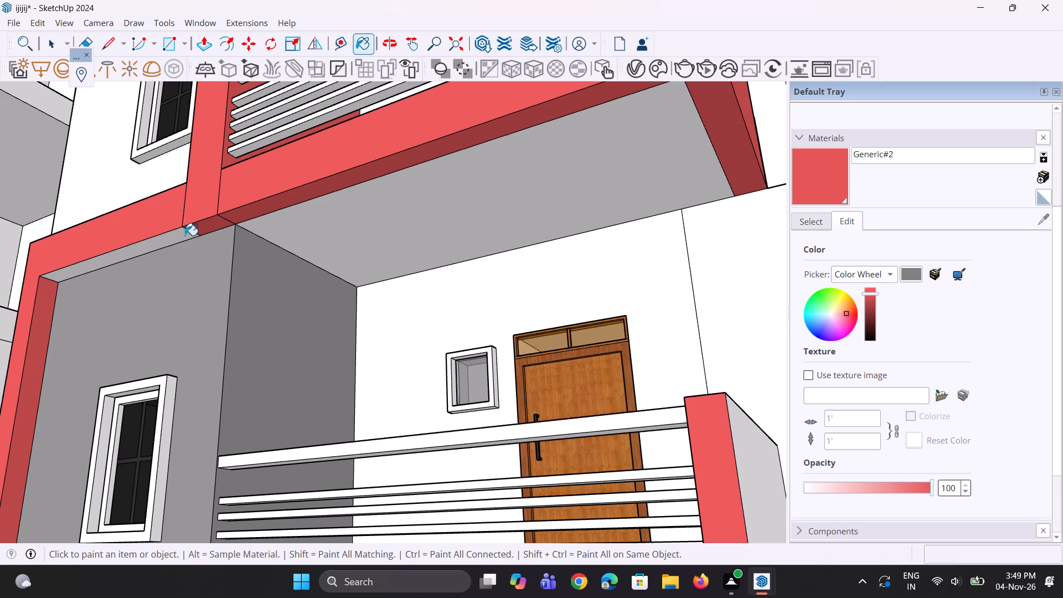
click(180, 236)
click(313, 224)
scroll(409, 315, down, 5)
Paint the top ledge of the lowest balcony frame and the tall frame's bottom inner ledge with Generic#2 on the rightmost tower.
middle_drag(262, 271, 290, 455)
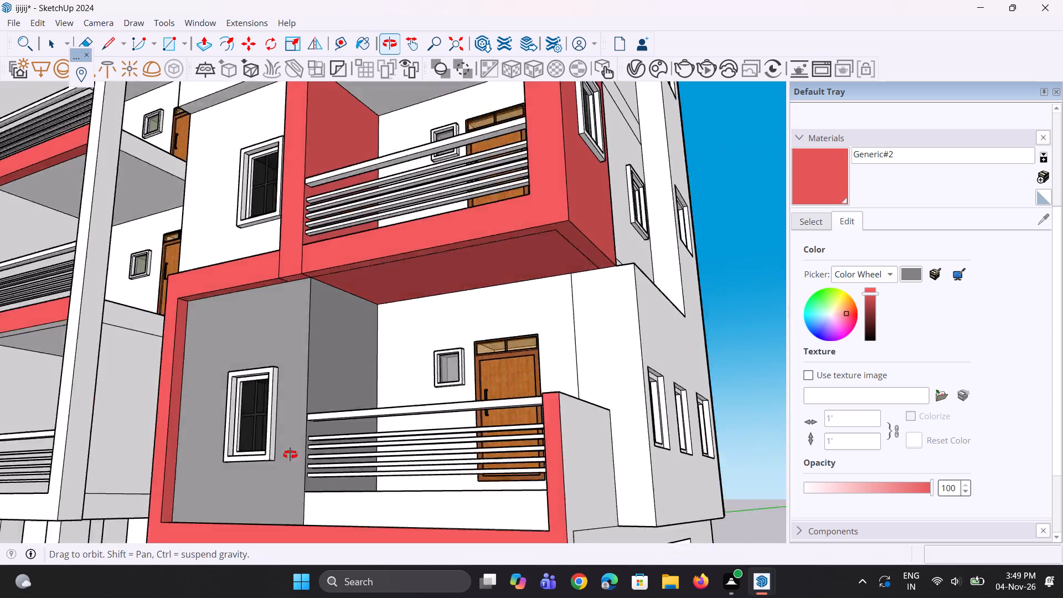
middle_drag(290, 455, 312, 547)
scroll(291, 453, up, 3)
scroll(294, 398, up, 1)
click(294, 395)
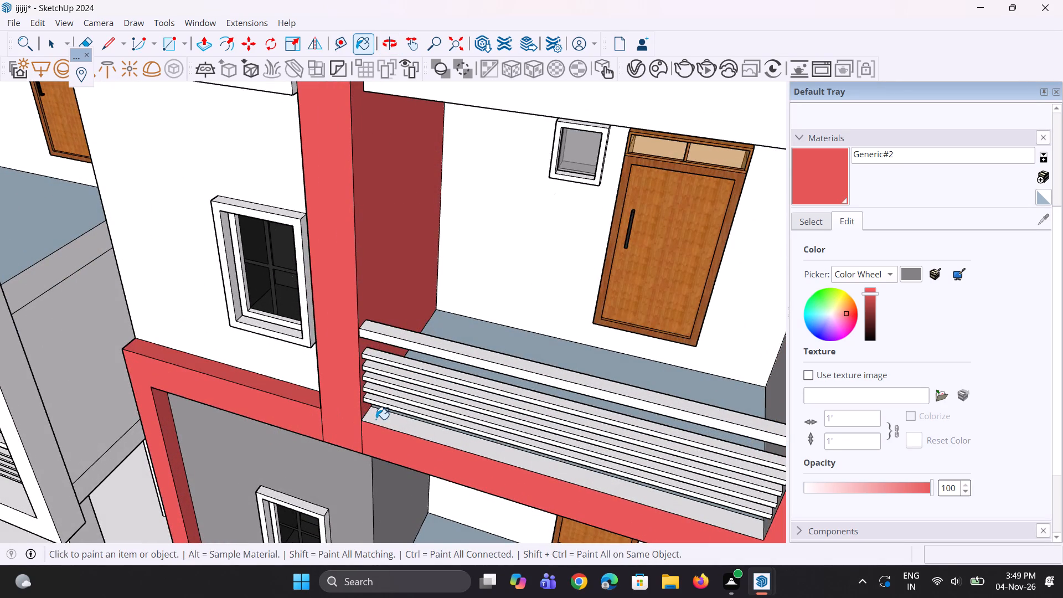
click(378, 419)
Paint the outer window-side strips of the rightmost tower's lowest and tall balcony frames with Generic#2.
middle_drag(269, 373, 599, 359)
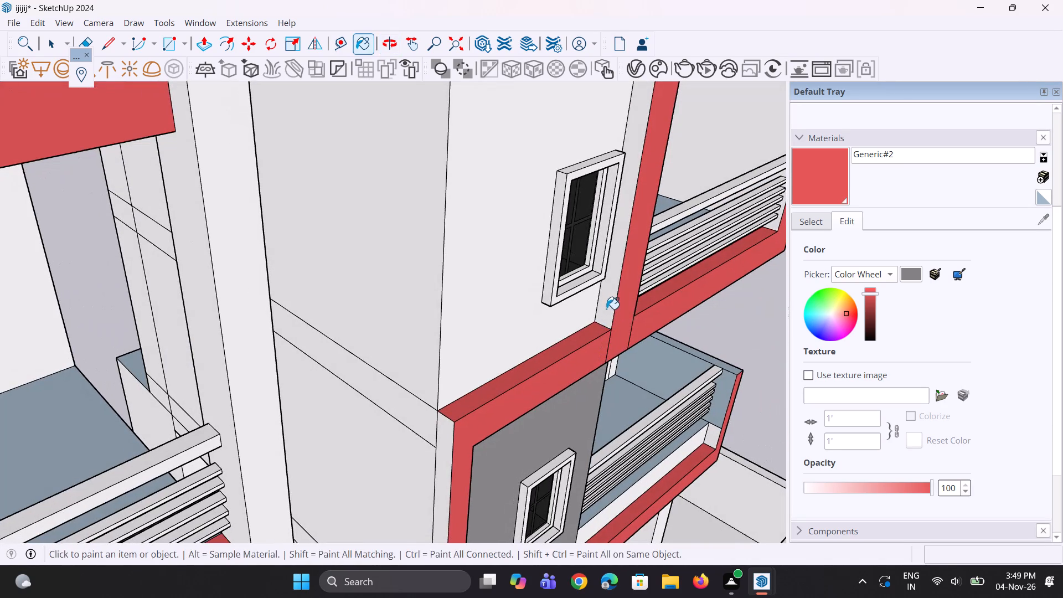
click(606, 309)
click(445, 441)
scroll(308, 399, down, 5)
middle_drag(574, 332, 317, 322)
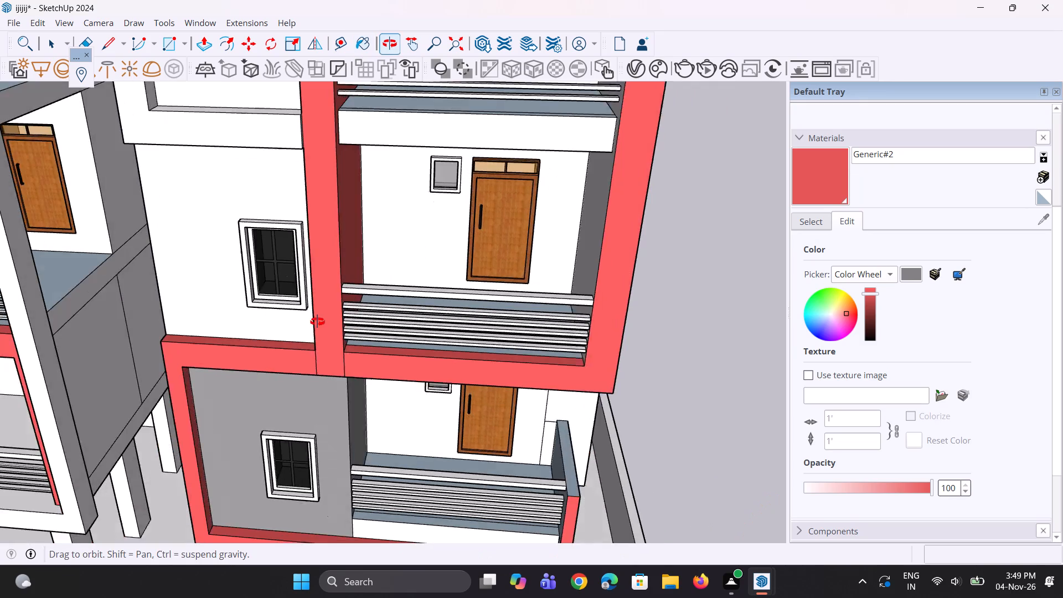
middle_drag(317, 322, 317, 322)
scroll(401, 382, down, 5)
middle_drag(319, 249, 443, 281)
scroll(414, 241, up, 3)
middle_drag(410, 241, 500, 257)
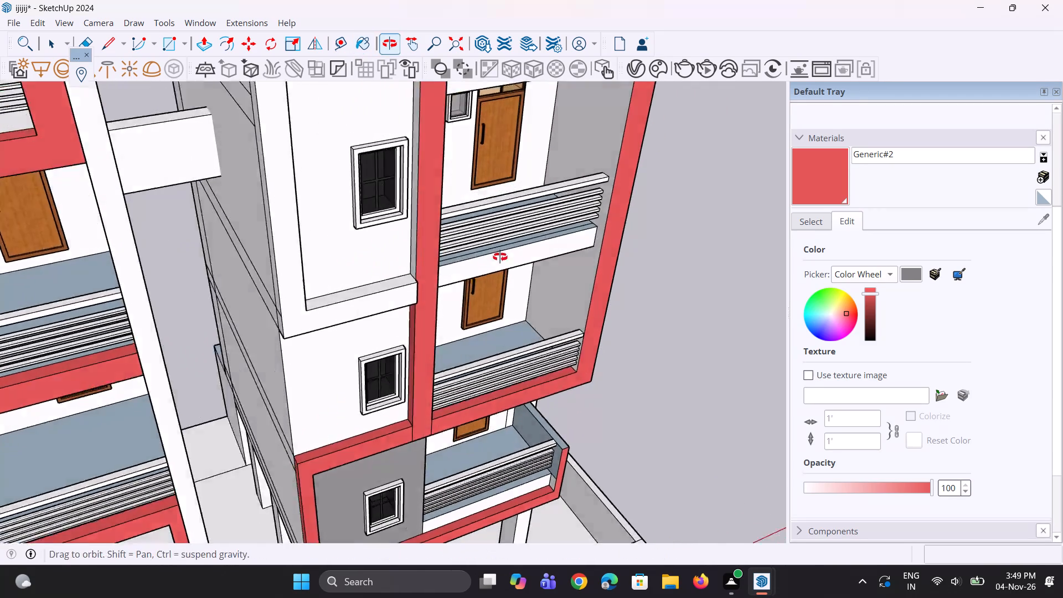
middle_drag(500, 257, 502, 256)
scroll(448, 256, up, 2)
click(440, 257)
scroll(304, 355, down, 10)
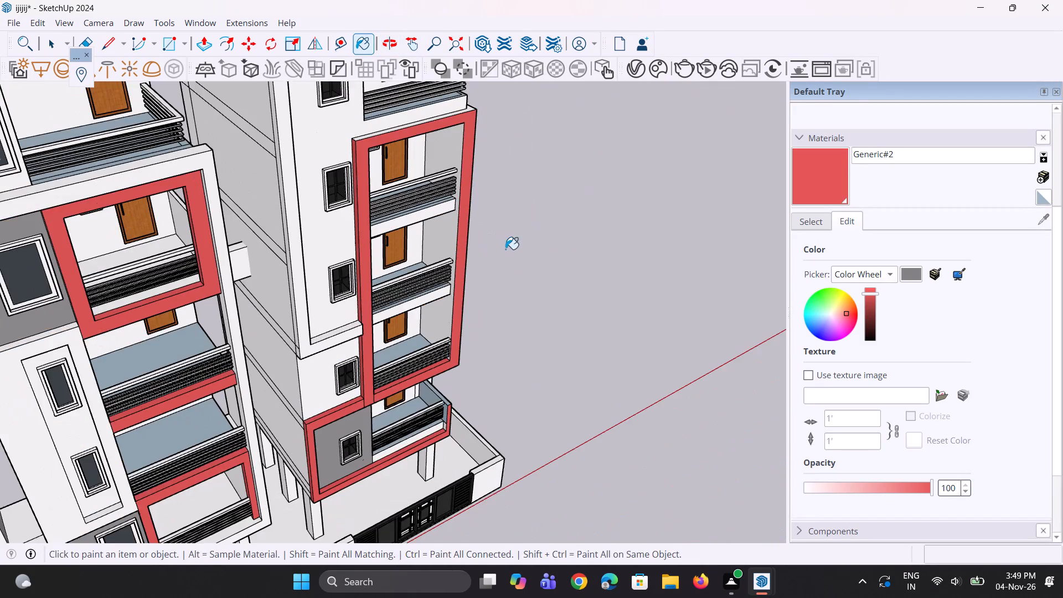
Paint the top face of the rightmost tower's tall balcony frame with Generic#2.
middle_drag(505, 249, 292, 290)
scroll(436, 178, up, 2)
scroll(461, 141, up, 4)
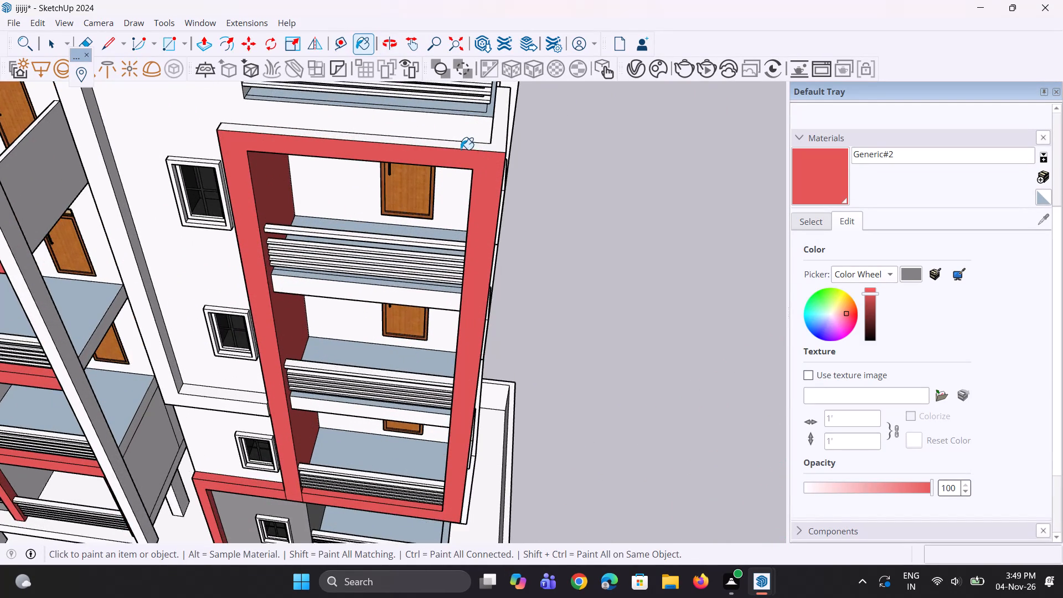
scroll(465, 166, up, 2)
click(504, 143)
Paint the outer face of the rightmost tower's lowest balcony side parapet with Generic#2.
middle_drag(498, 222, 306, 204)
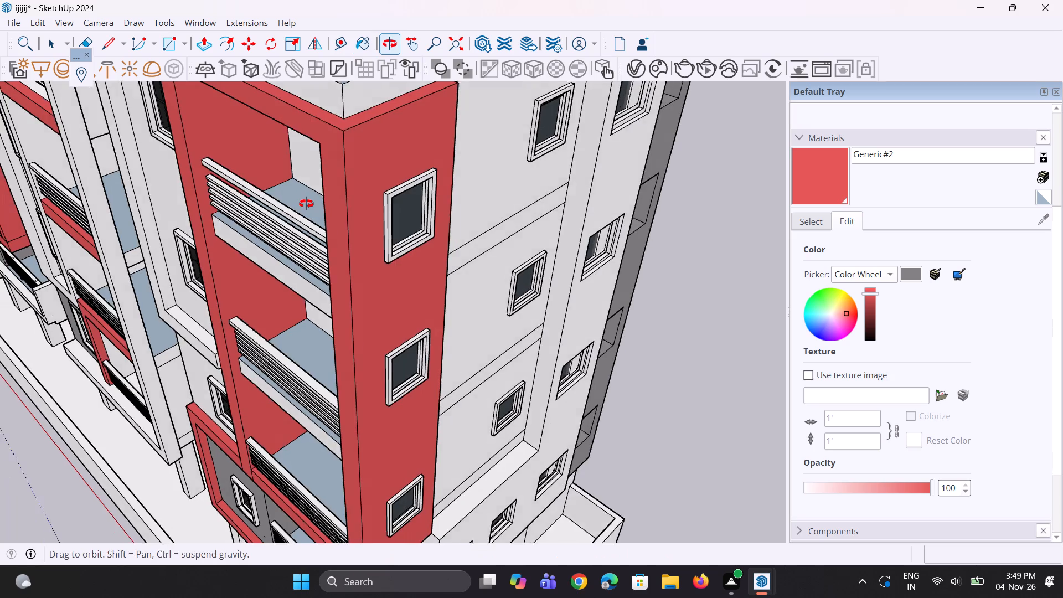
middle_drag(306, 204, 302, 199)
scroll(358, 275, down, 5)
middle_drag(406, 281, 266, 234)
scroll(420, 465, down, 5)
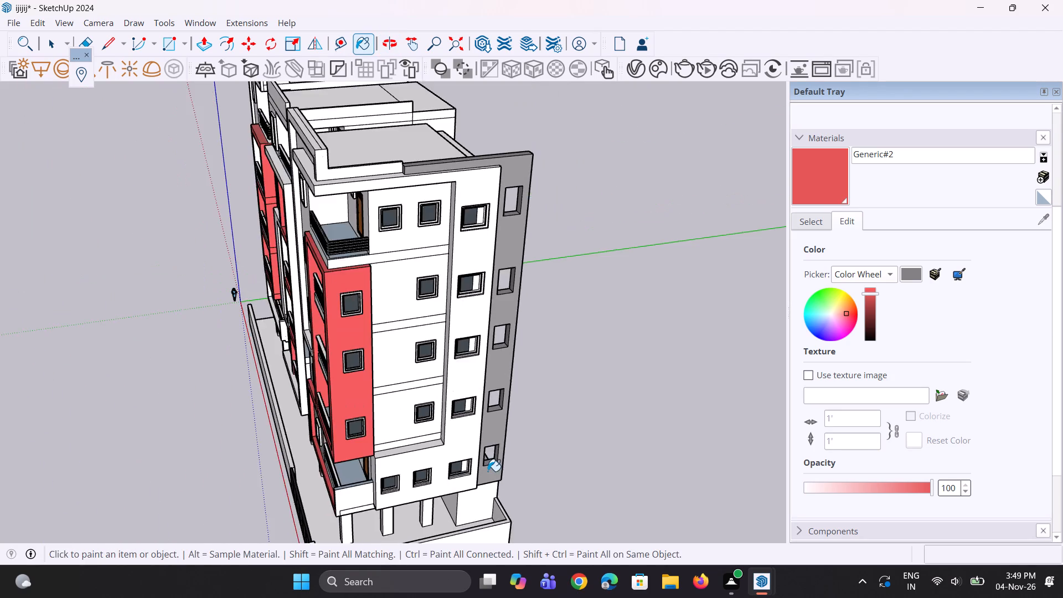
scroll(488, 471, down, 6)
middle_drag(486, 474, 480, 410)
middle_click(499, 379)
scroll(415, 480, up, 5)
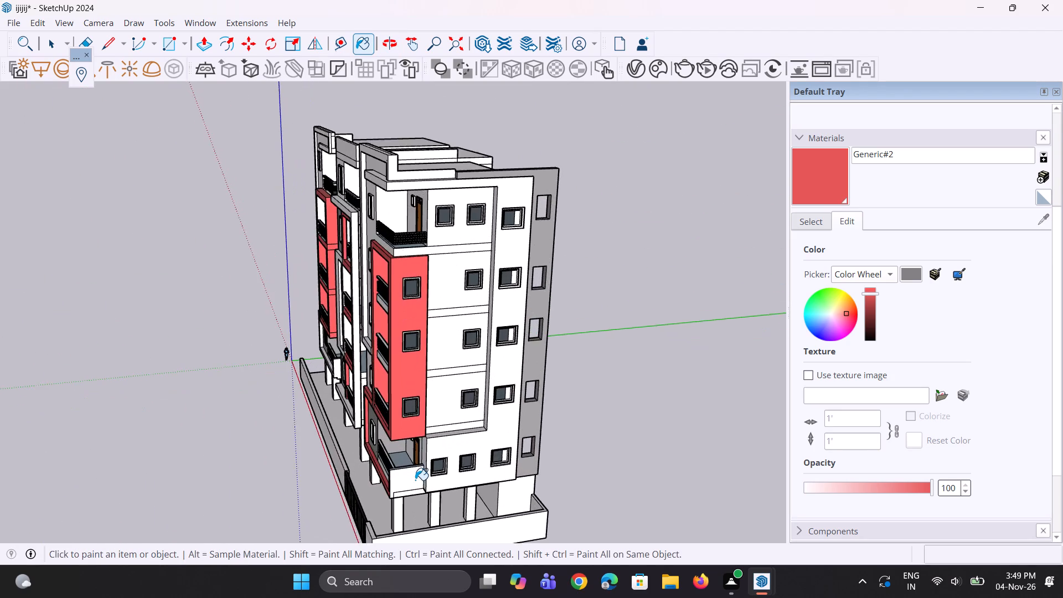
middle_drag(415, 480, 514, 458)
scroll(467, 483, up, 6)
click(449, 470)
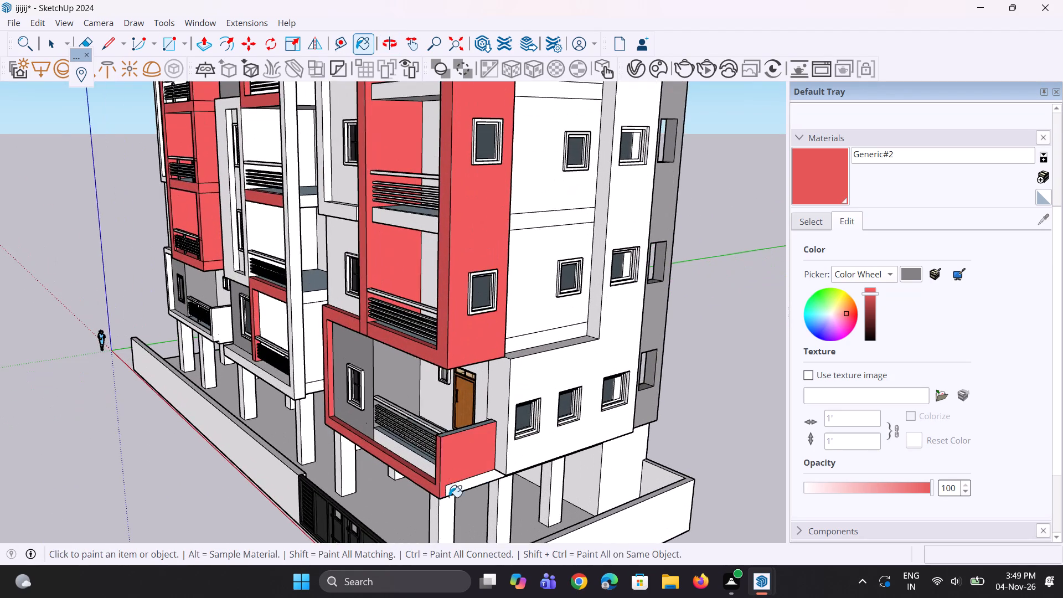
Draw a vertical line about 1' 7 1/4" long across the slab edge, below the far end of the red side parapet.
scroll(449, 497, up, 9)
middle_drag(458, 488, 530, 501)
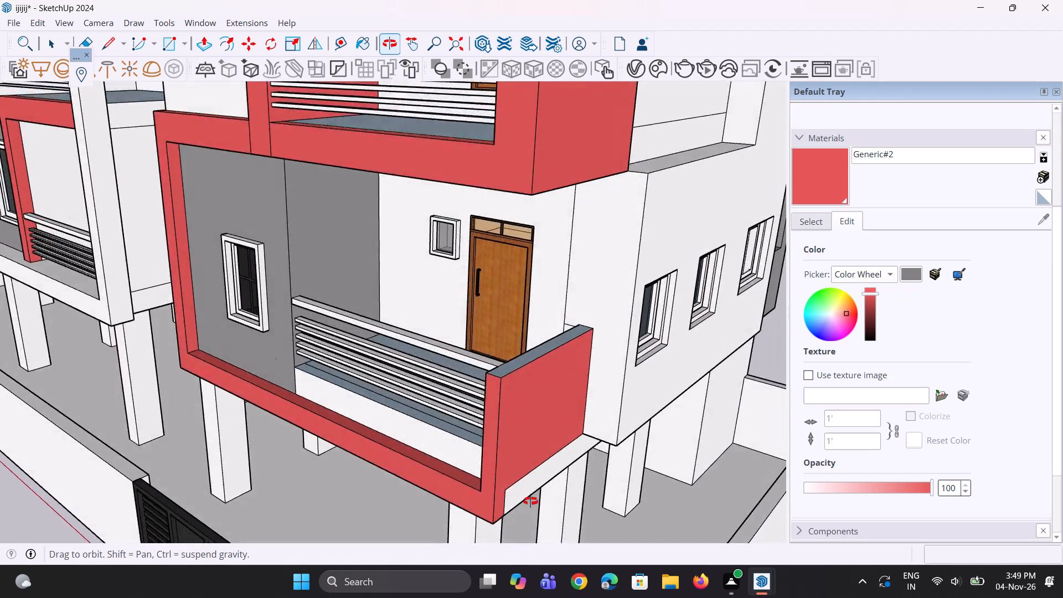
middle_drag(530, 501, 543, 420)
scroll(525, 414, down, 3)
middle_drag(552, 442, 408, 431)
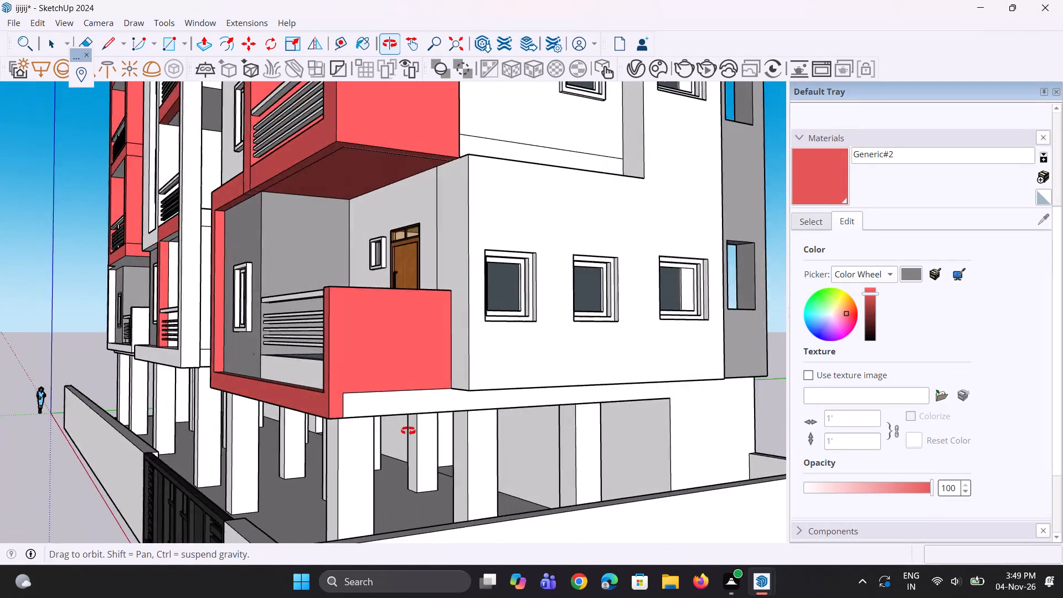
middle_drag(408, 431, 401, 430)
scroll(432, 429, up, 3)
key(l)
scroll(414, 407, up, 6)
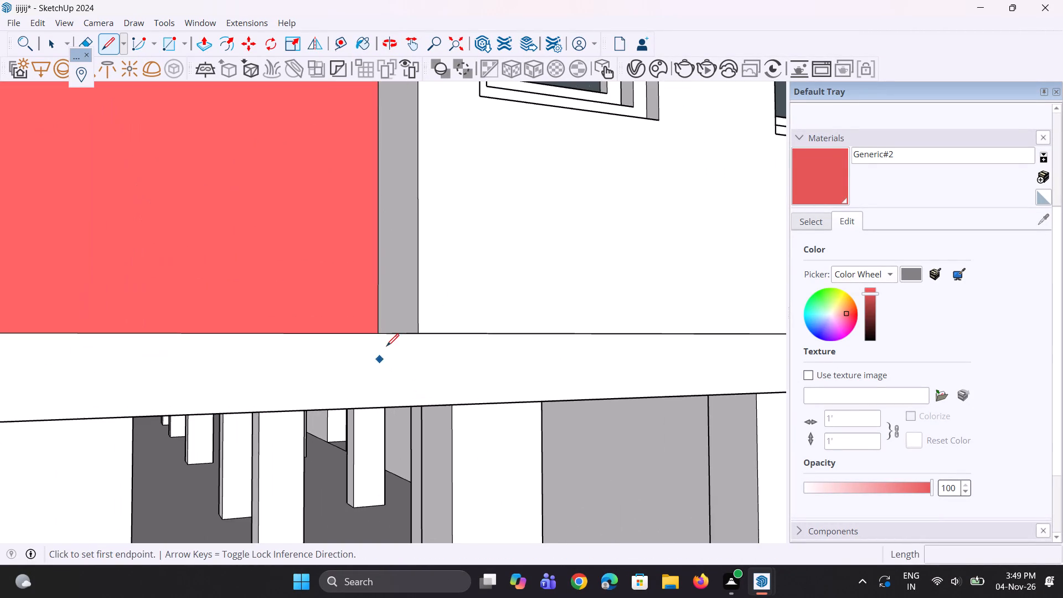
click(381, 330)
click(381, 406)
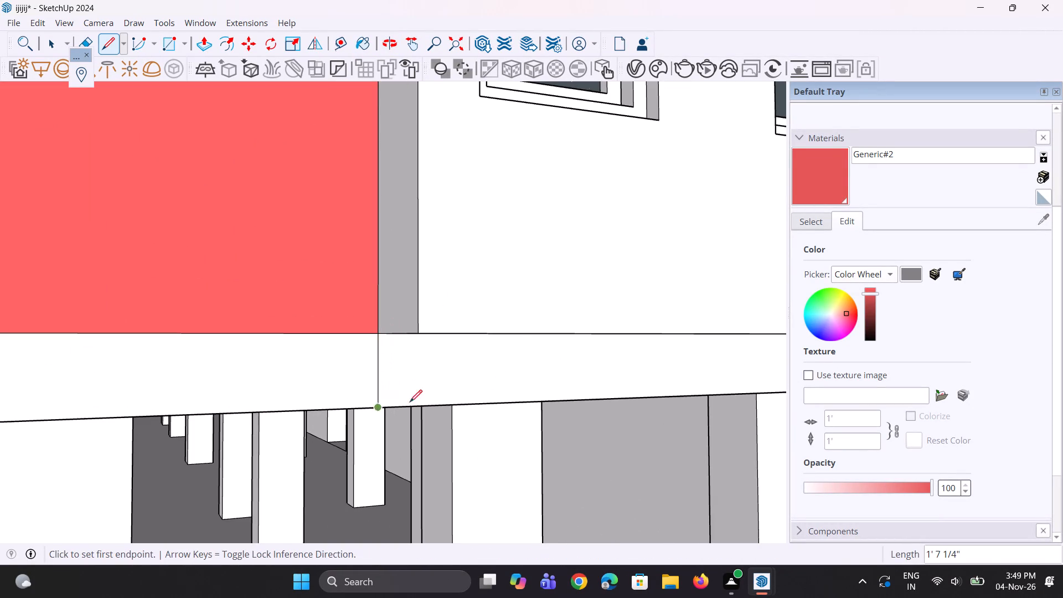
Erase the edges separating the slab edge section from the red side parapet and corner strip of the lowest balcony.
scroll(525, 382, down, 10)
middle_drag(466, 389, 464, 413)
scroll(457, 411, up, 8)
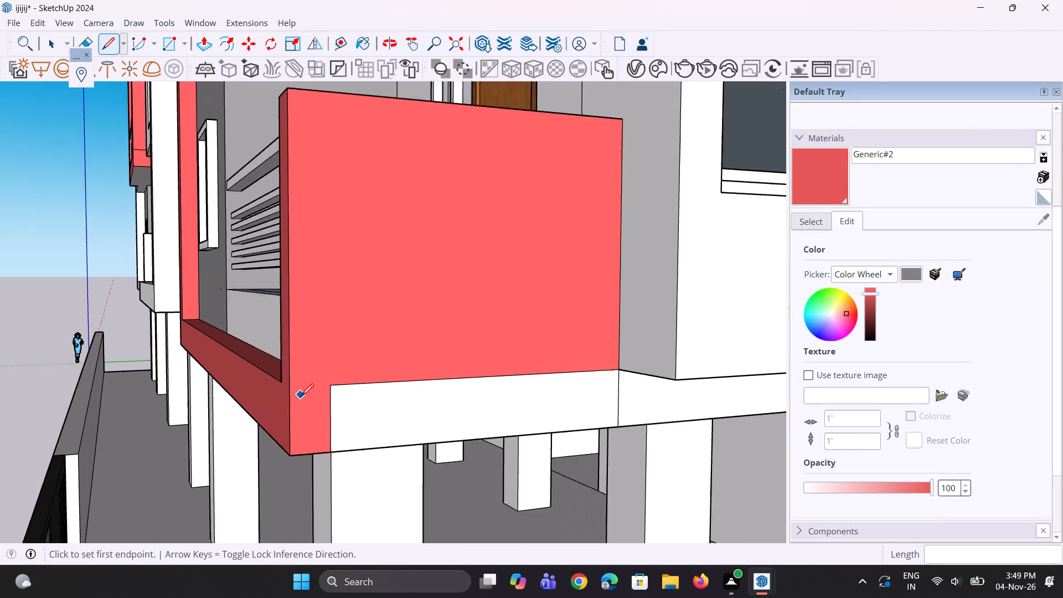
scroll(301, 396, up, 1)
key(e)
scroll(318, 397, up, 3)
drag(344, 397, 339, 403)
drag(357, 379, 359, 390)
scroll(324, 465, down, 12)
Paint the inner face, top and lower inner strip of the lowest balcony's side parapet with Generic#2.
middle_drag(332, 441, 800, 521)
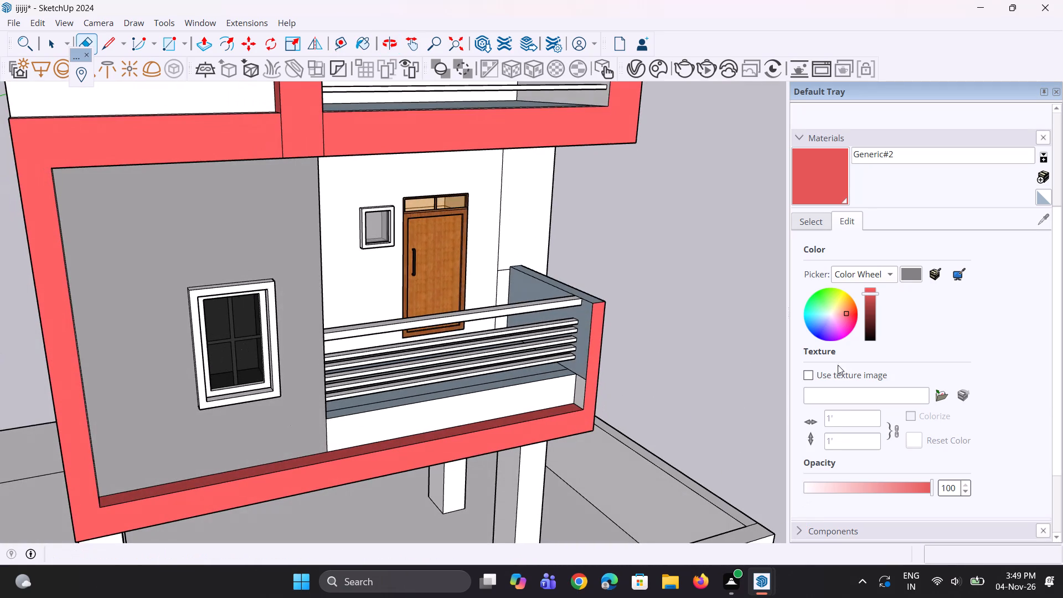
click(814, 168)
scroll(615, 324, up, 5)
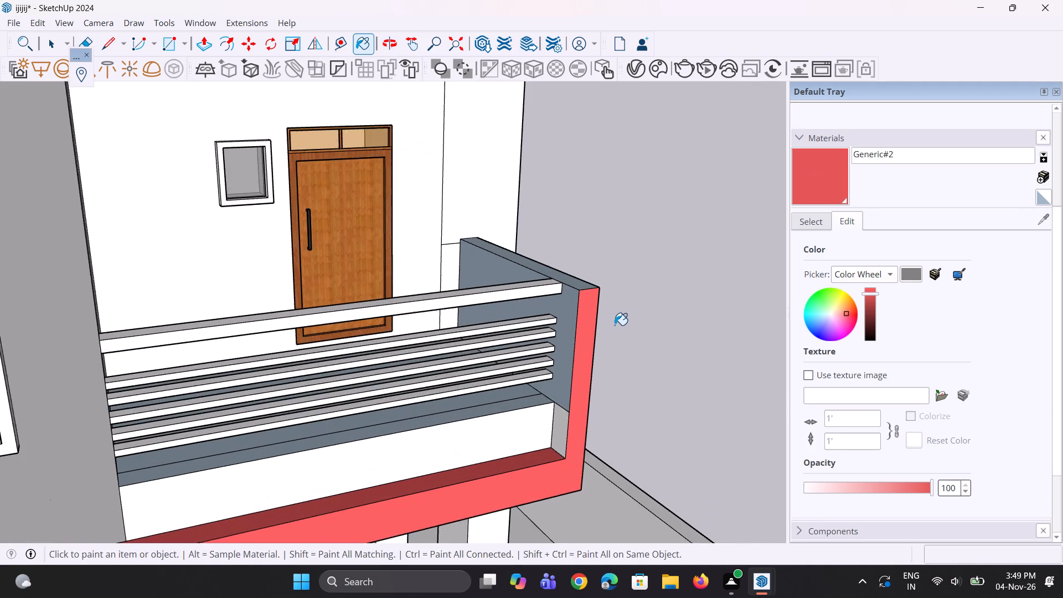
scroll(550, 319, up, 1)
click(557, 317)
click(569, 269)
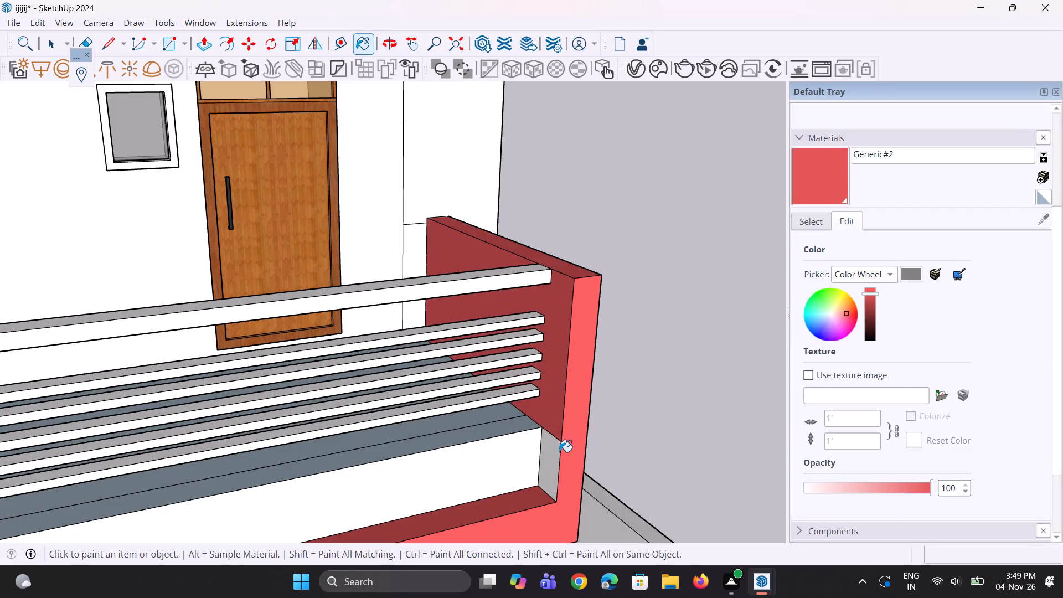
click(550, 462)
Erase the edge between the side parapet's inner face and lower strip, and the line along the lowest balcony's floor by the railing.
scroll(550, 462, up, 7)
text(re)
drag(559, 409, 558, 416)
scroll(505, 363, down, 11)
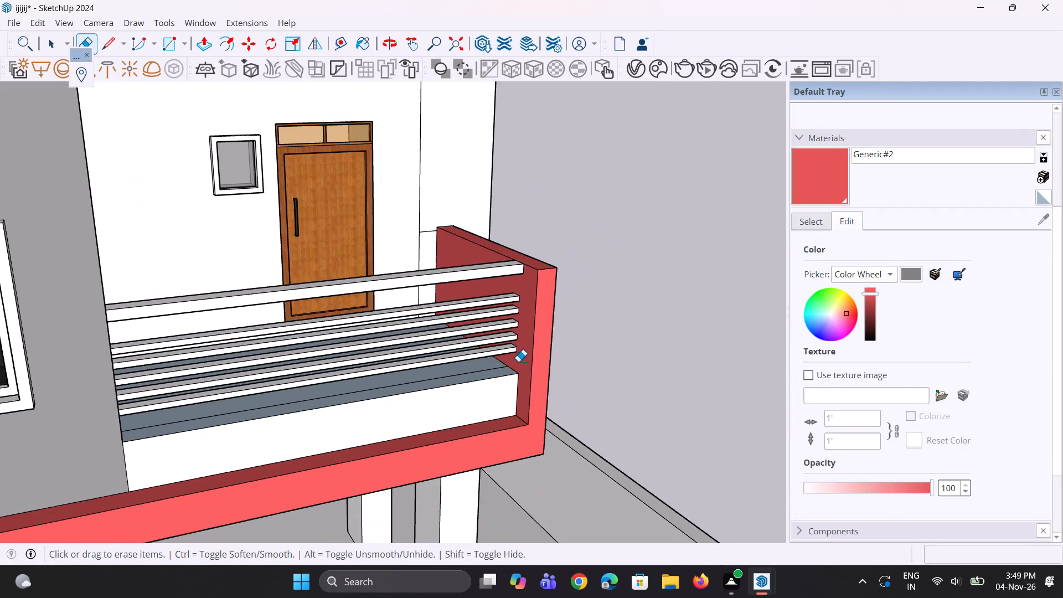
middle_drag(518, 360, 400, 406)
scroll(259, 412, up, 6)
click(262, 409)
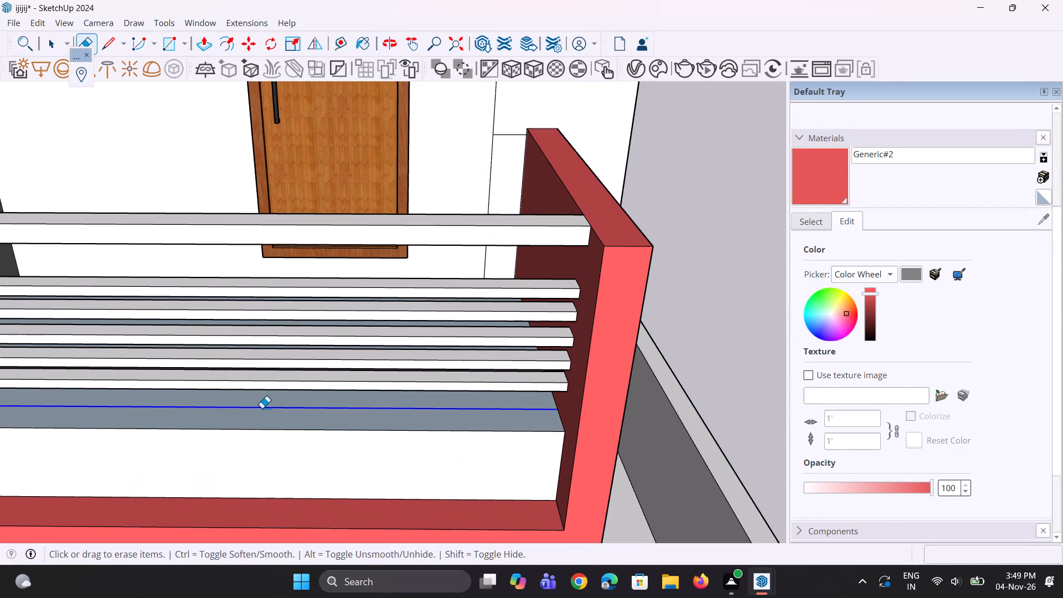
scroll(348, 431, down, 15)
Inspect the painted balcony frames of the towers from the front for remaining unpainted faces and stray edges.
middle_drag(349, 262, 345, 297)
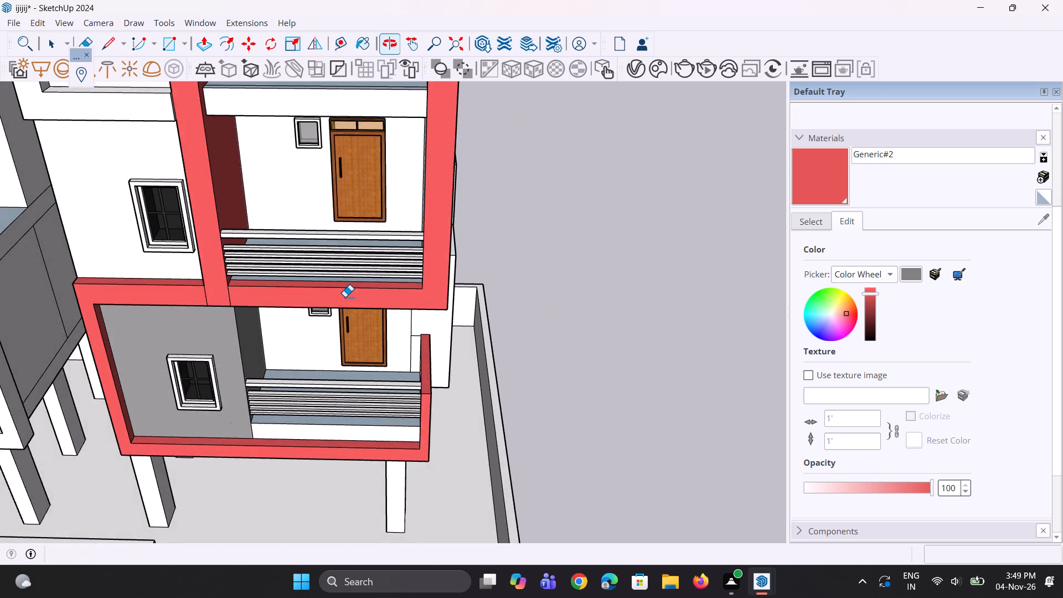
scroll(345, 297, up, 10)
scroll(360, 277, down, 4)
scroll(310, 274, down, 4)
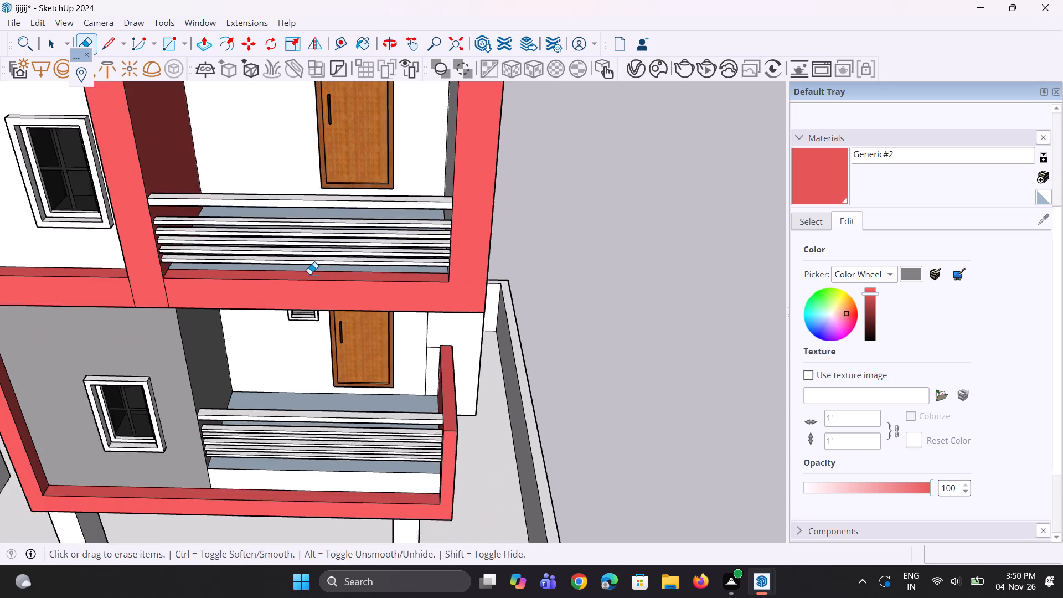
middle_drag(328, 349, 278, 337)
scroll(437, 385, down, 10)
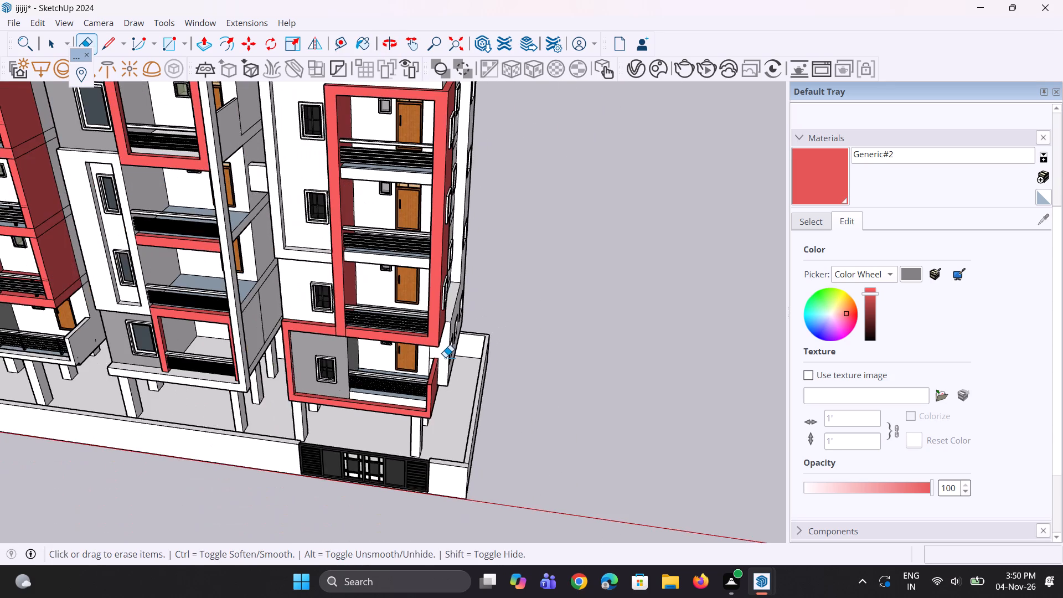
scroll(394, 224, up, 7)
scroll(427, 371, down, 4)
scroll(416, 442, down, 3)
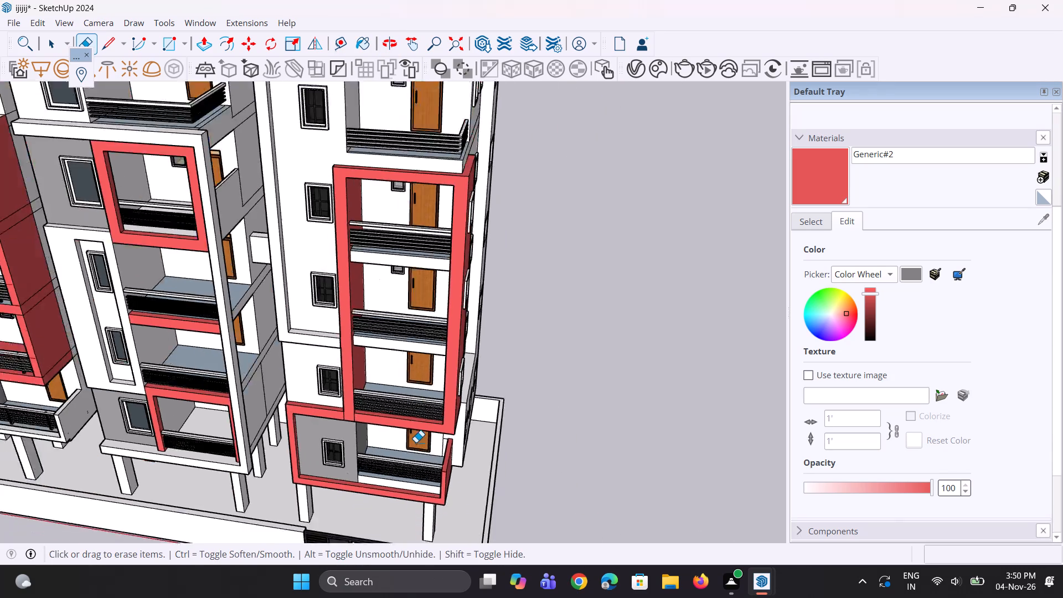
scroll(416, 442, down, 3)
middle_drag(434, 412, 369, 455)
Paint the narrow rear edge strip of the right tower's tall red side panel with the Generic#2 material.
scroll(401, 328, up, 5)
middle_drag(417, 303, 255, 230)
middle_drag(329, 367, 208, 372)
middle_drag(297, 347, 159, 353)
scroll(241, 347, up, 1)
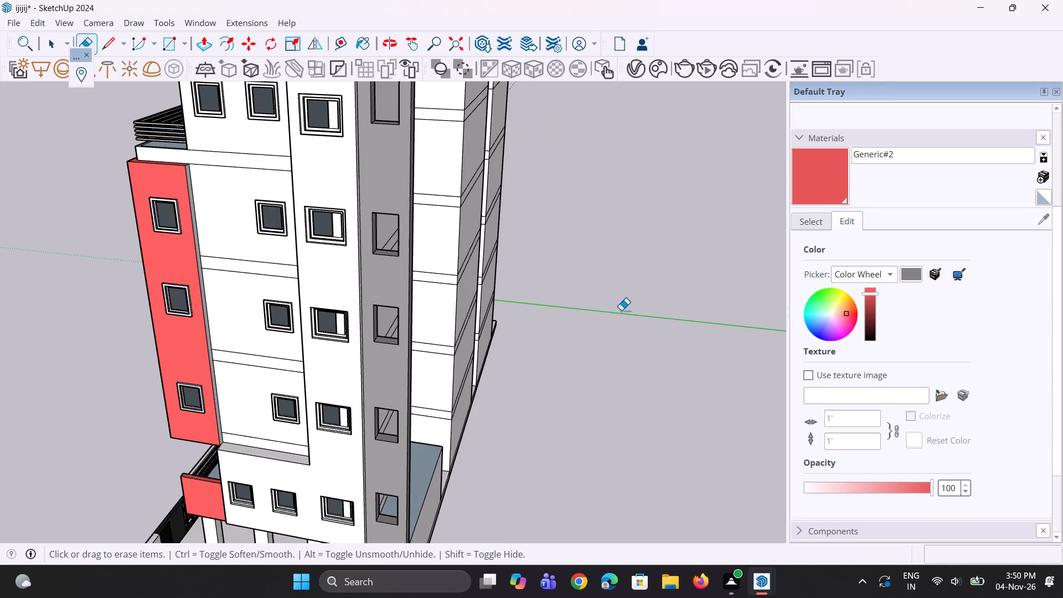
click(839, 172)
scroll(641, 471, down, 12)
middle_drag(669, 469, 572, 469)
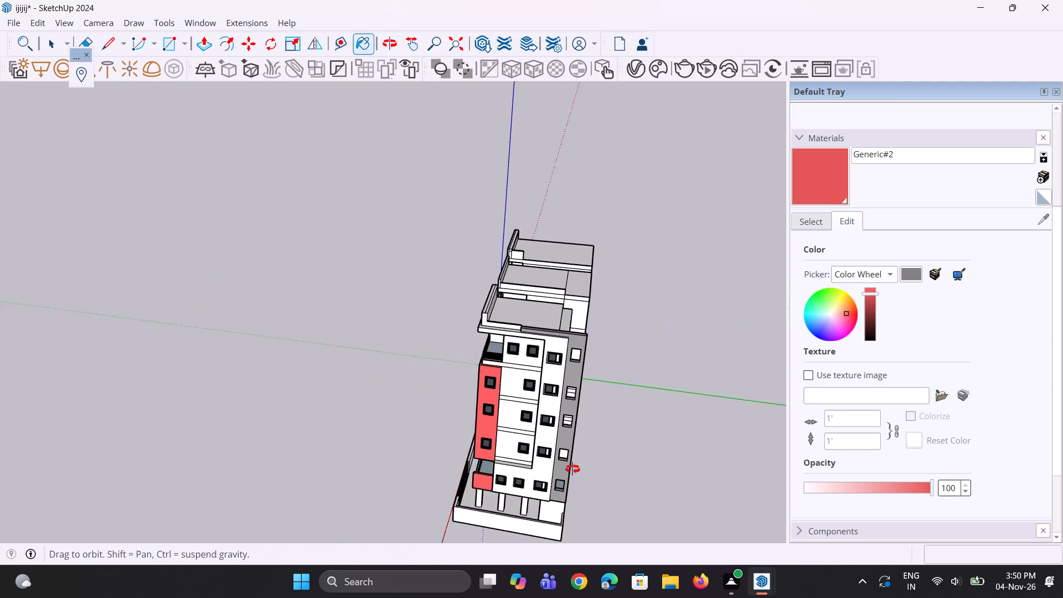
middle_drag(572, 469, 466, 442)
scroll(345, 473, up, 4)
scroll(395, 456, up, 10)
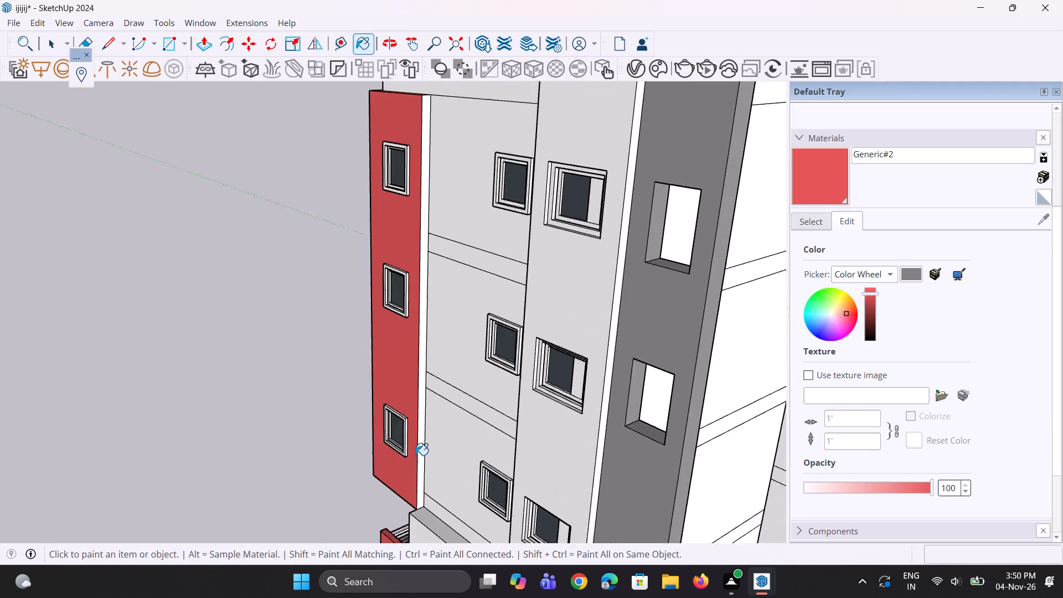
scroll(415, 455, up, 1)
click(420, 446)
Inspect the fronts and sides of all three towers and the compound wall for faces or edges that still need work.
scroll(420, 446, down, 10)
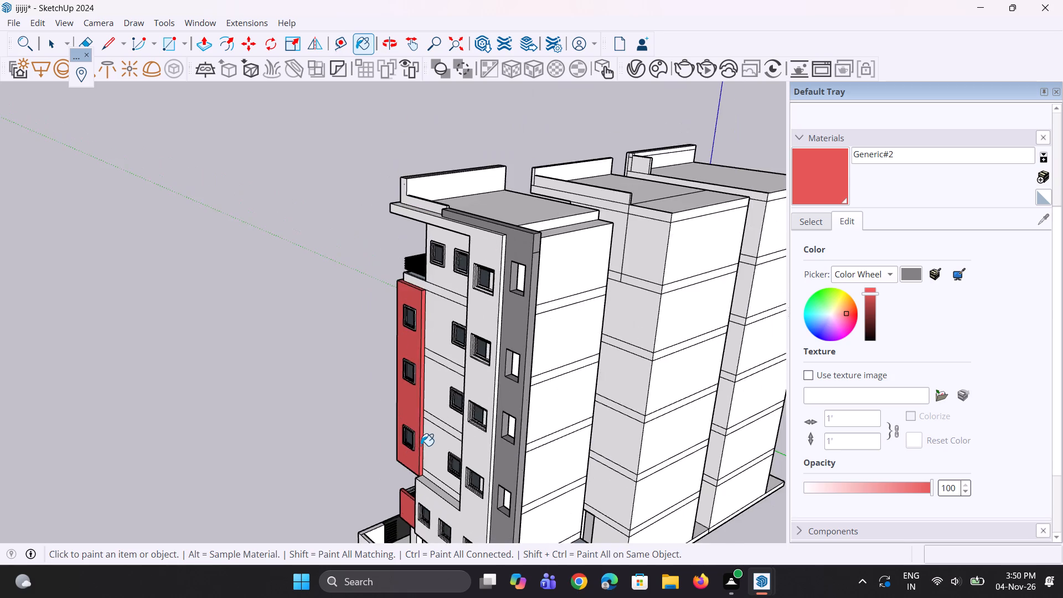
middle_drag(421, 446, 708, 434)
scroll(520, 416, down, 5)
middle_drag(508, 437, 705, 415)
scroll(257, 391, down, 5)
middle_drag(239, 427, 566, 442)
scroll(530, 382, up, 5)
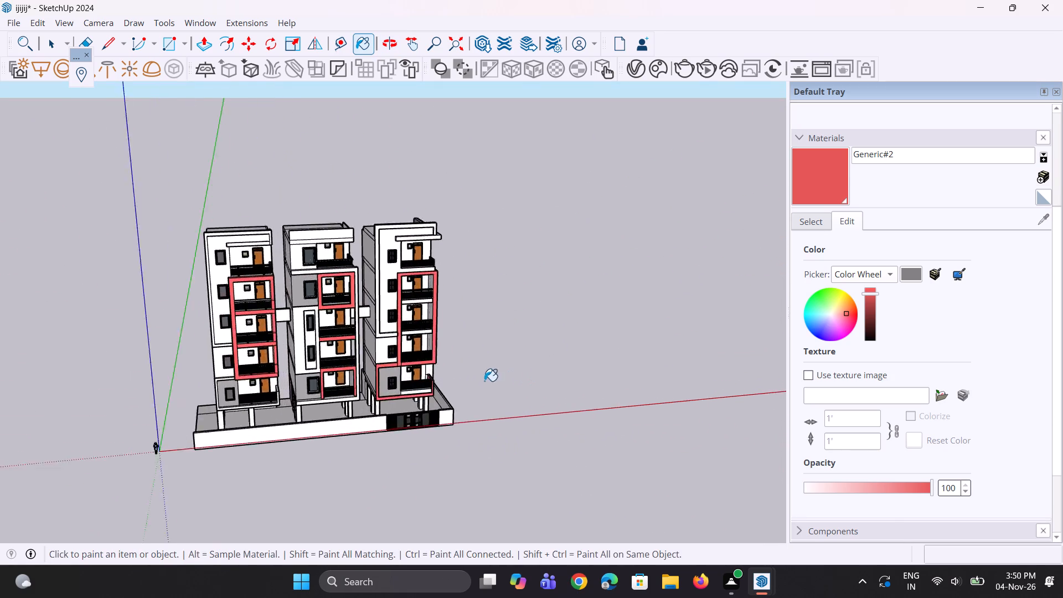
scroll(484, 381, up, 2)
middle_drag(456, 365, 299, 349)
middle_drag(412, 389, 517, 402)
scroll(379, 252, up, 6)
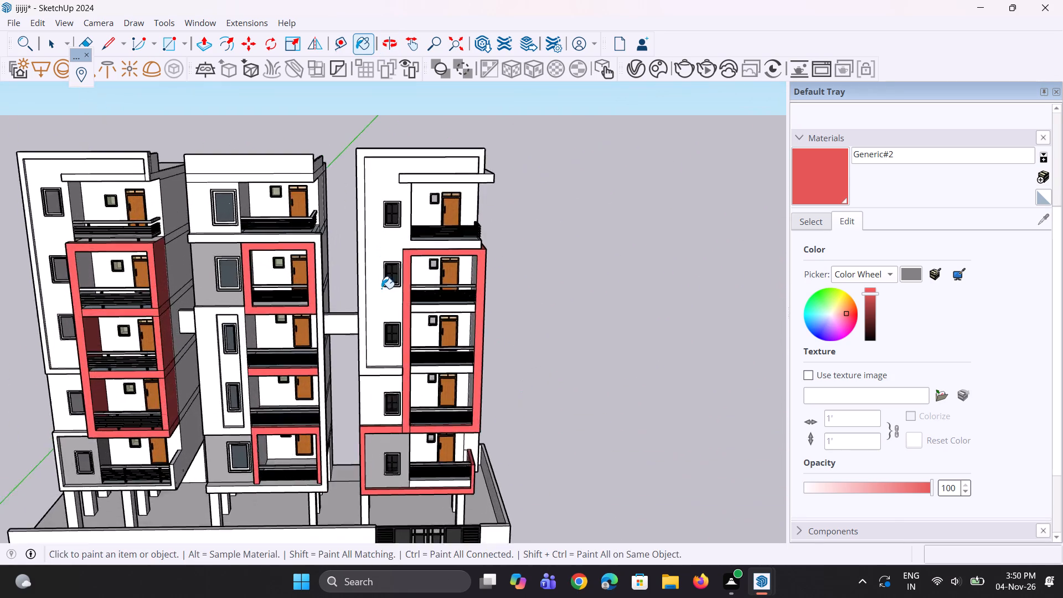
scroll(381, 288, up, 2)
middle_drag(381, 288, 391, 286)
scroll(391, 285, down, 5)
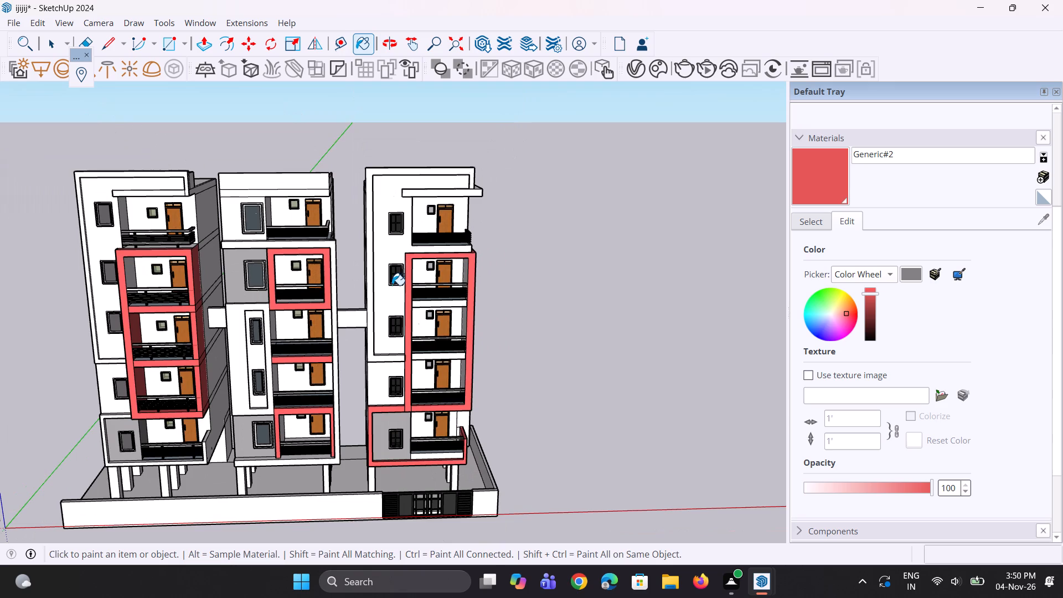
scroll(383, 403, down, 3)
middle_drag(347, 475, 348, 475)
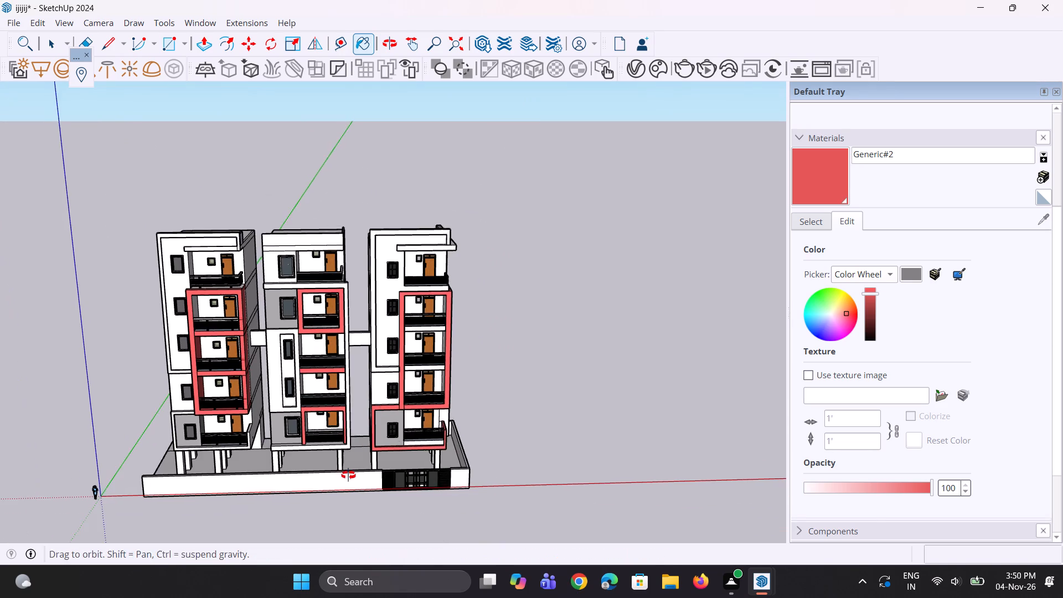
middle_drag(348, 475, 360, 446)
scroll(256, 489, up, 4)
scroll(208, 447, up, 3)
middle_drag(208, 447, 229, 463)
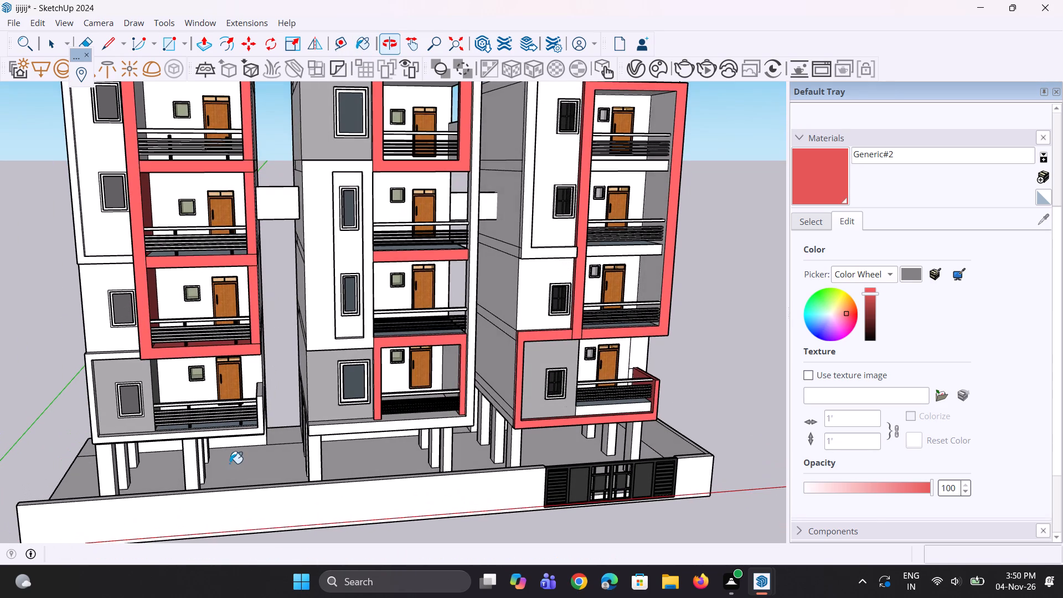
key(space)
key(space)
scroll(241, 432, down, 2)
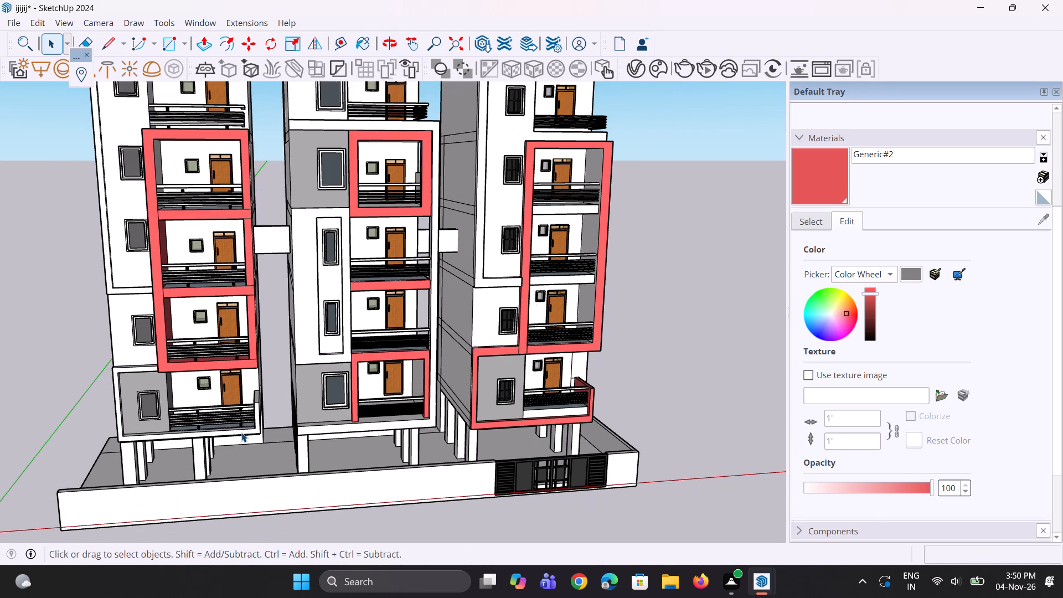
scroll(110, 480, down, 4)
middle_drag(78, 473, 231, 493)
scroll(245, 429, down, 4)
scroll(147, 597, up, 4)
scroll(146, 473, down, 5)
scroll(132, 511, up, 9)
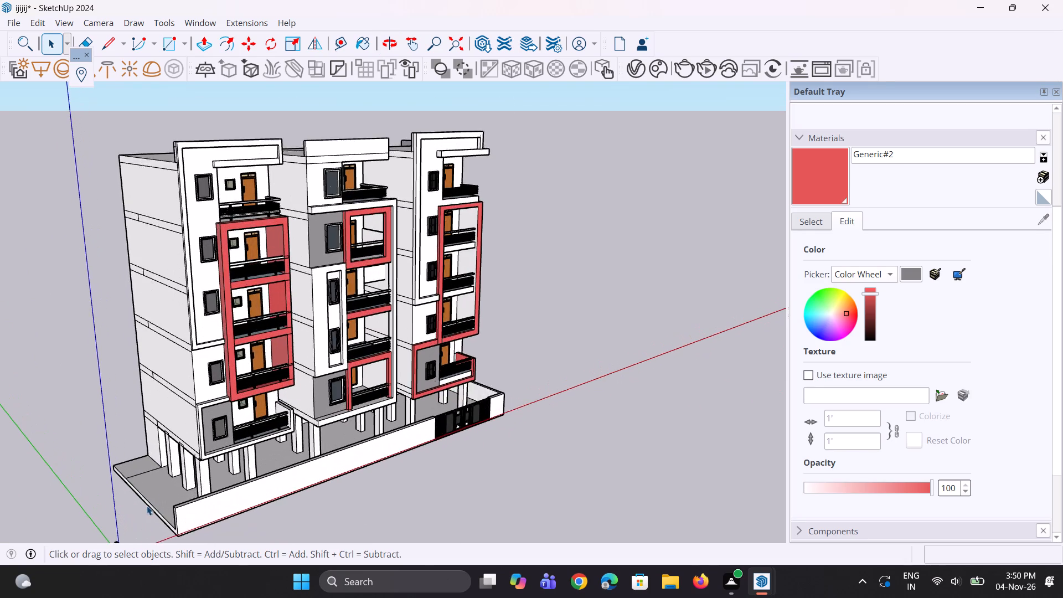
Erase the stray line crossing the ground slab beside the left tower.
scroll(147, 506, up, 1)
click(147, 506)
middle_drag(149, 483, 162, 529)
scroll(161, 491, up, 3)
key(e)
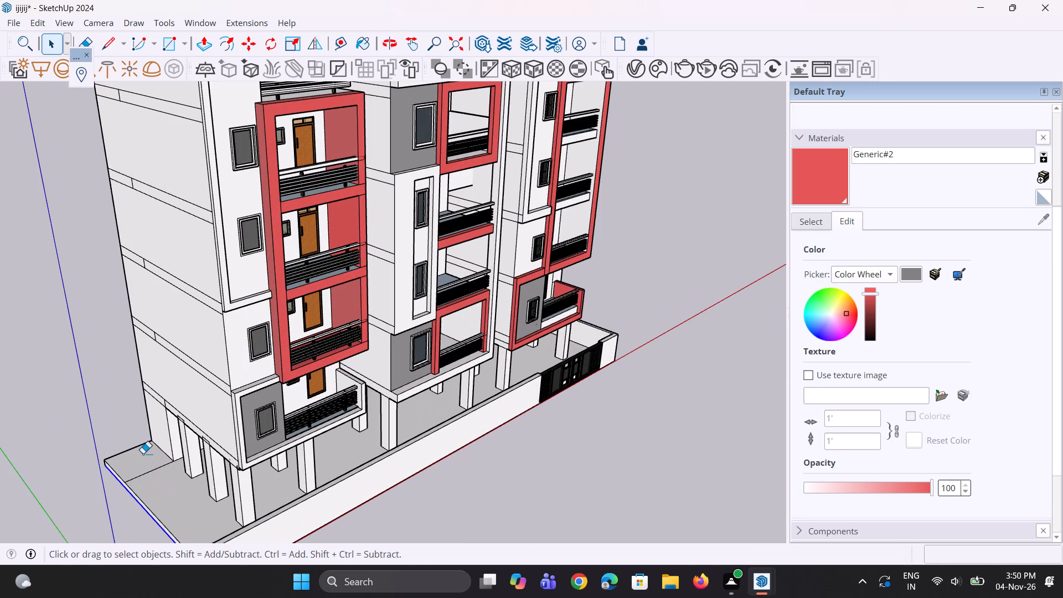
drag(138, 446, 143, 475)
ctrl+scroll(144, 427, up, 2)
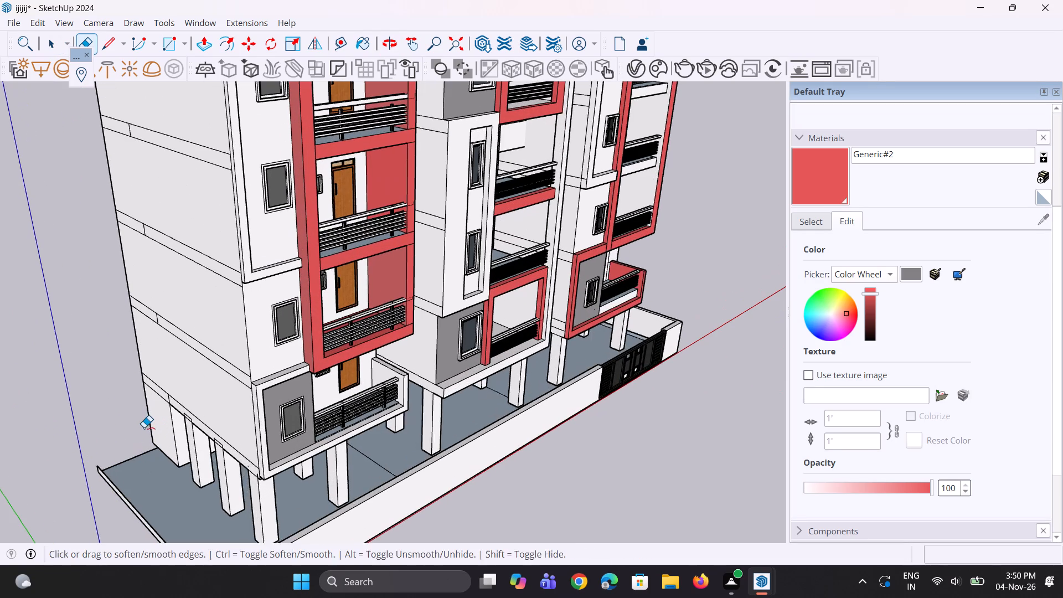
key(ctrl+z)
drag(144, 469, 147, 482)
click(147, 482)
Copy the ground slab's open side edge beside the left tower inward by about 1' 3 11/16" to outline a wall strip.
scroll(188, 394, down, 5)
middle_drag(126, 506, 244, 533)
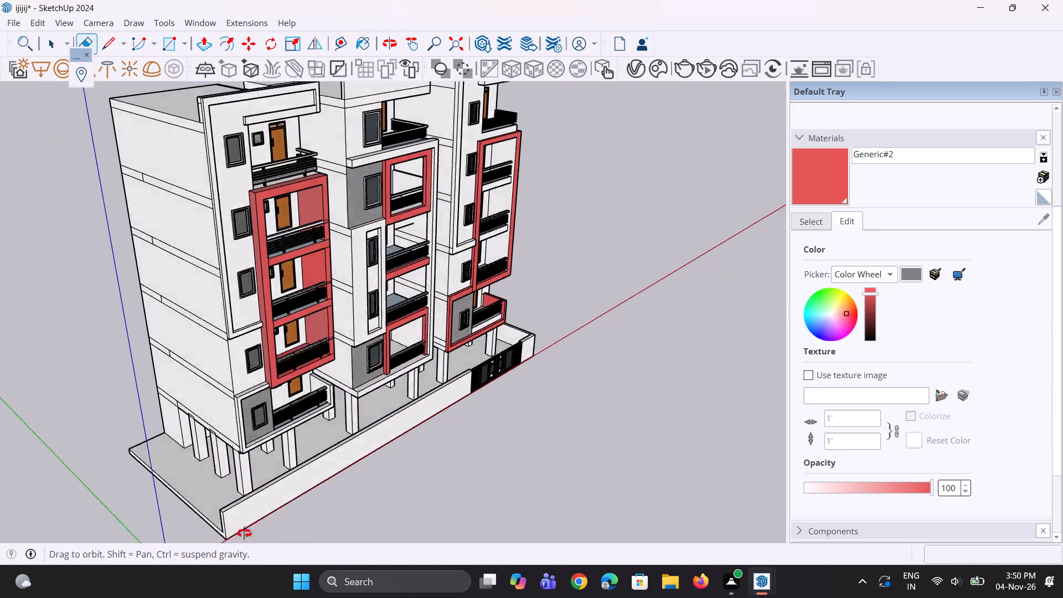
middle_drag(244, 533, 503, 453)
scroll(500, 388, down, 5)
scroll(502, 497, up, 1)
middle_drag(502, 504, 512, 545)
key(space)
scroll(490, 507, up, 5)
key(space)
key(space)
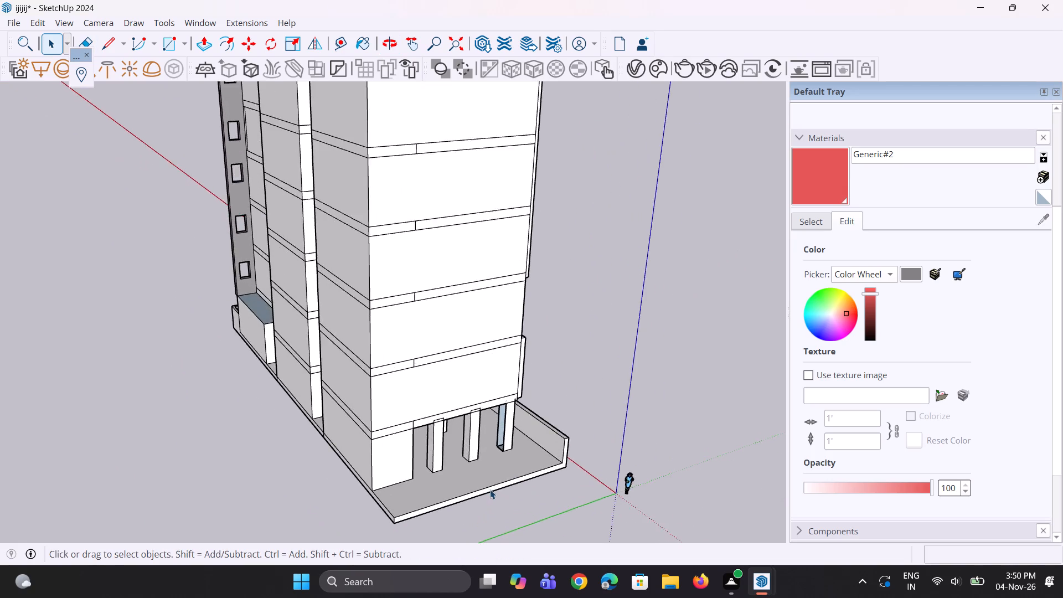
scroll(490, 489, up, 2)
click(507, 480)
scroll(598, 450, up, 2)
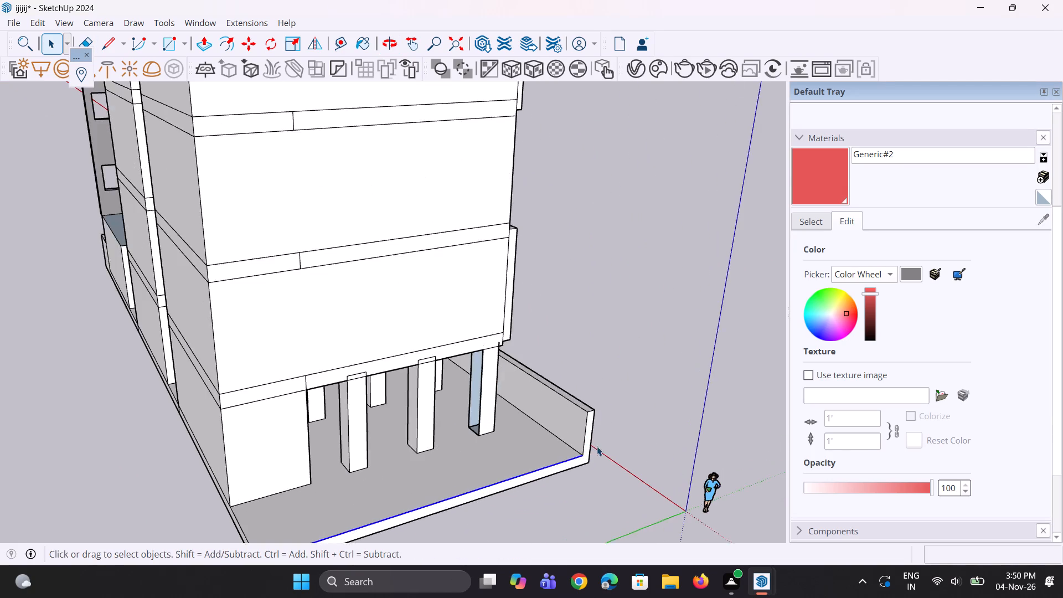
scroll(597, 446, up, 4)
key(m)
scroll(569, 445, up, 5)
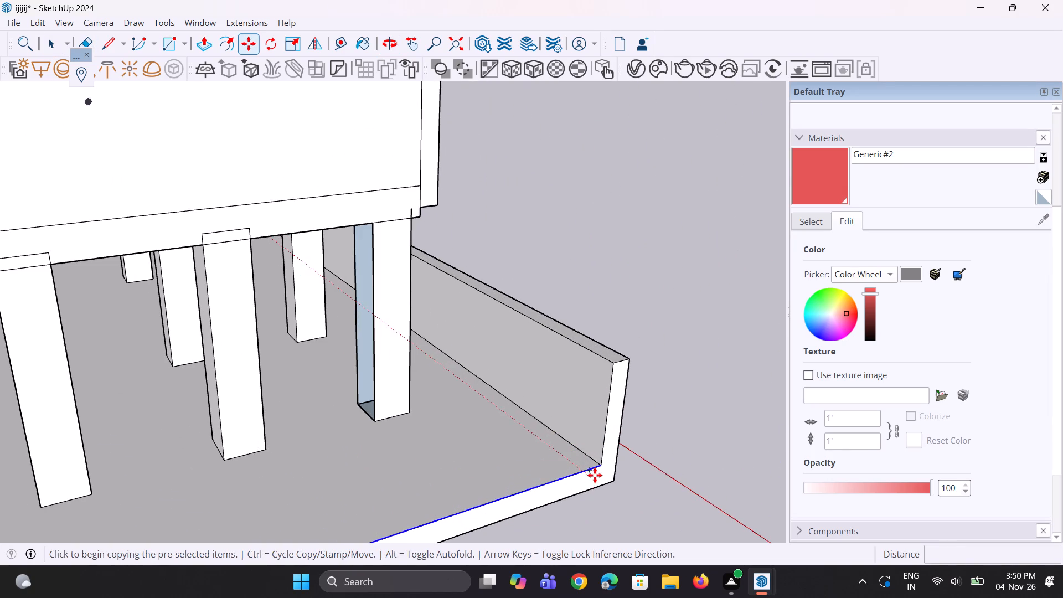
click(598, 466)
click(589, 454)
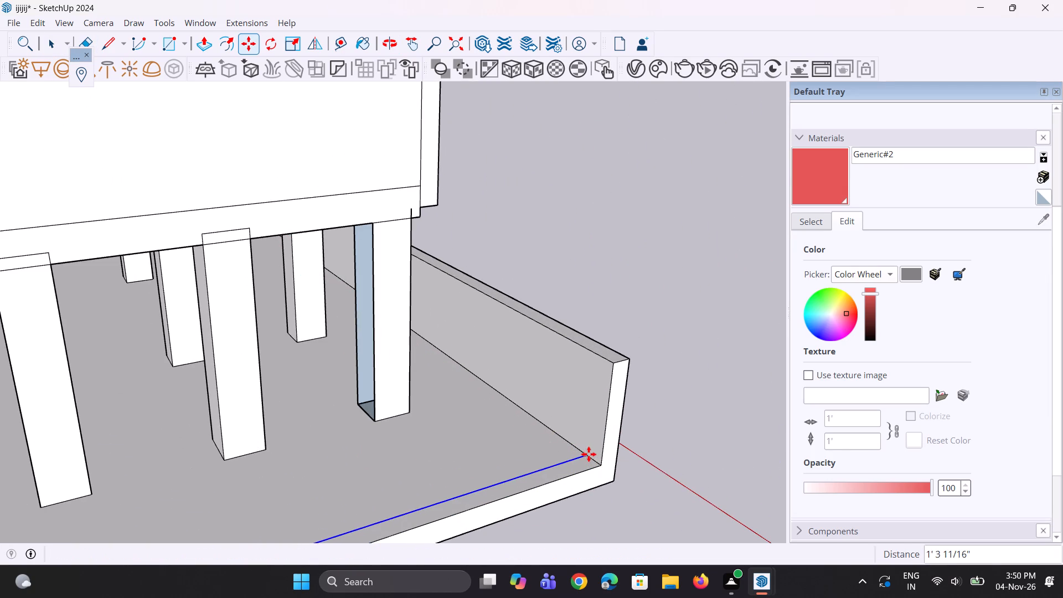
Push/Pull the strip along the slab's side edge up to the top of the front compound wall.
key(p)
click(580, 463)
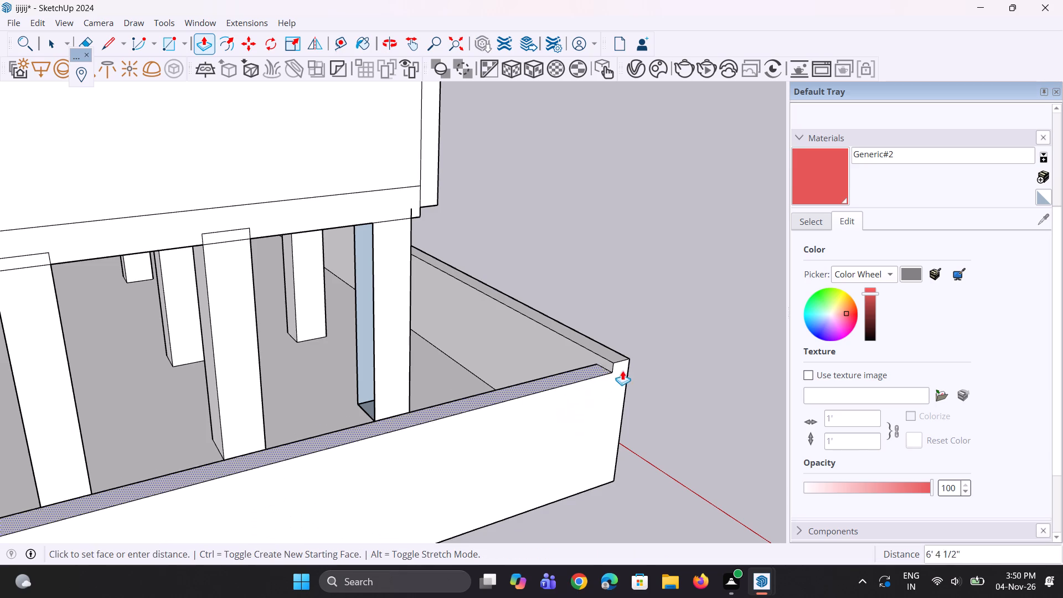
click(623, 359)
Push the inner face of the new side compound wall outward by 3 3/4" to thin the wall.
middle_drag(395, 450, 642, 410)
click(646, 406)
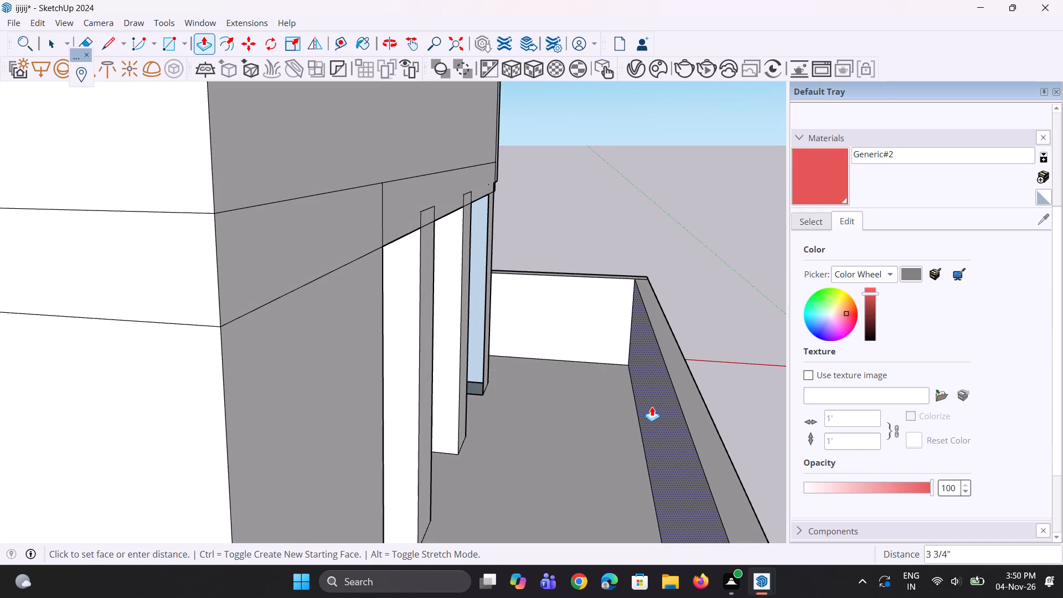
click(652, 407)
middle_drag(600, 358, 511, 423)
scroll(511, 423, down, 3)
scroll(541, 384, up, 2)
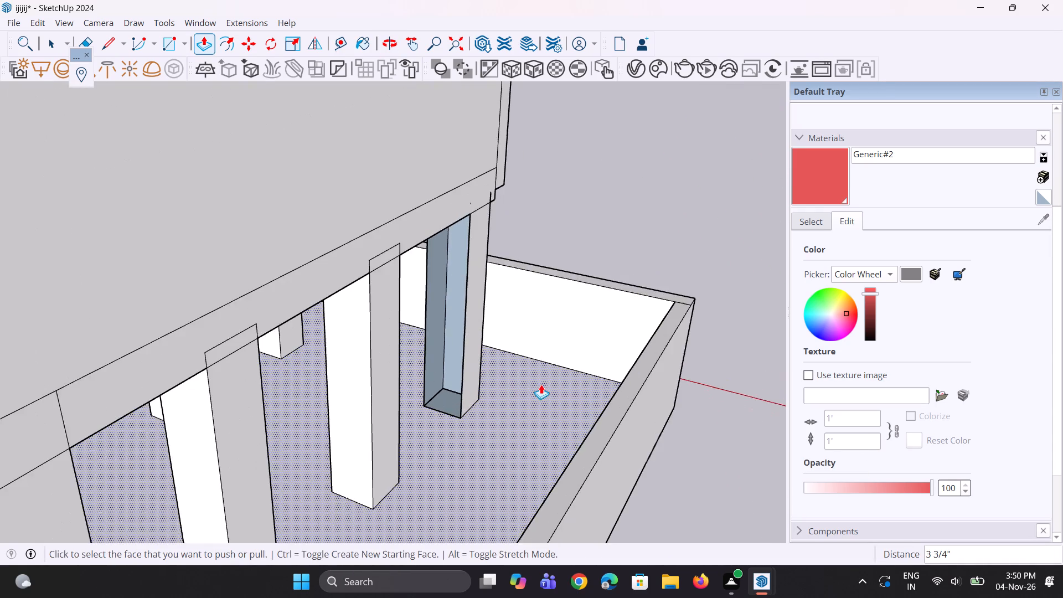
scroll(541, 384, up, 4)
middle_drag(670, 432, 676, 434)
middle_drag(633, 441, 706, 424)
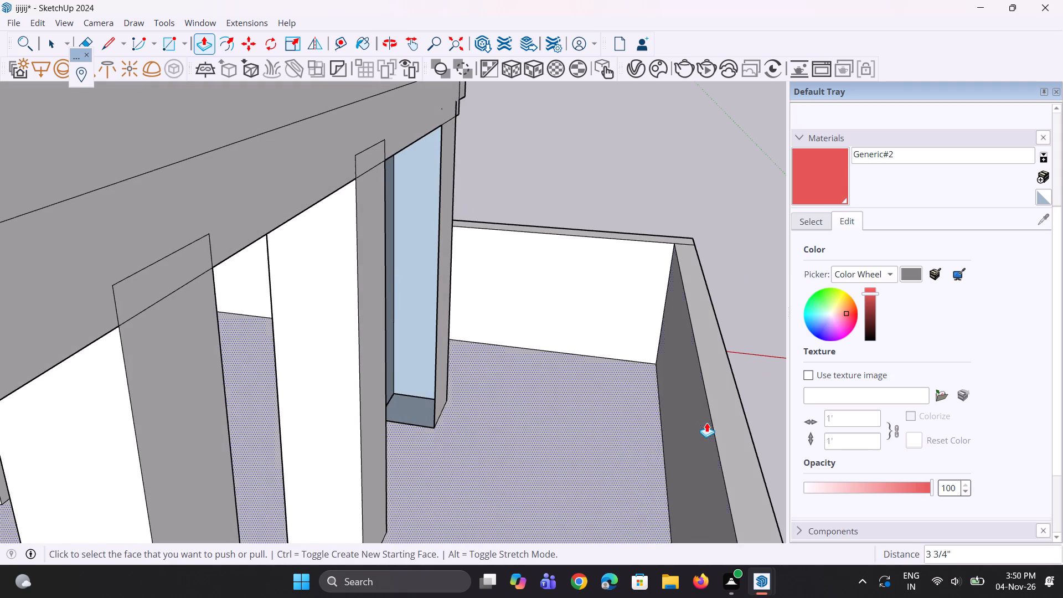
double_click(706, 422)
Erase the seam lines on the wall tops where the new side wall meets the front compound wall.
middle_drag(695, 416, 570, 512)
scroll(467, 540, down, 4)
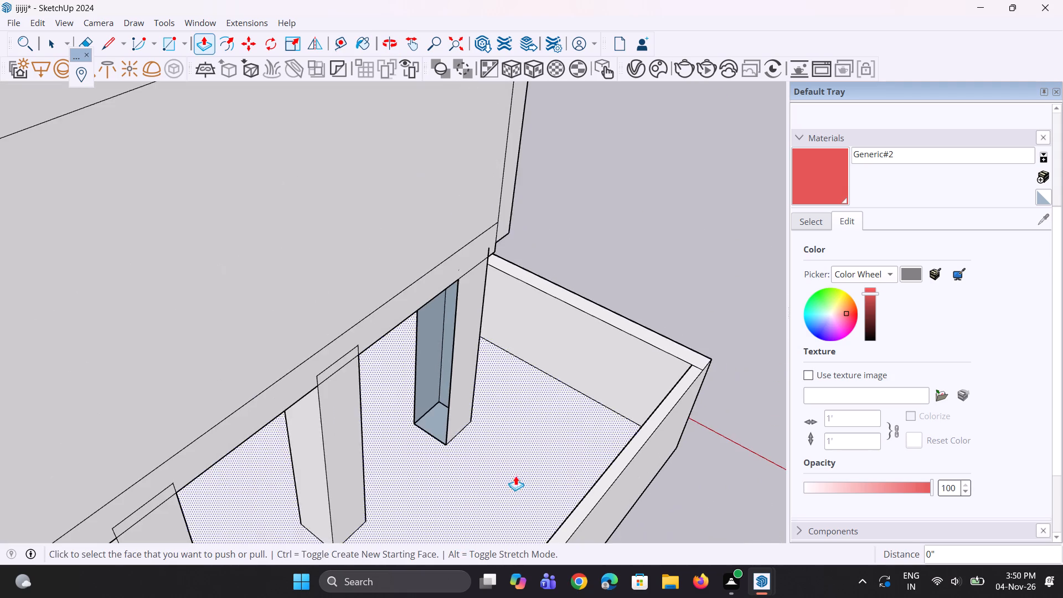
scroll(664, 405, up, 2)
scroll(699, 364, up, 11)
key(e)
drag(709, 361, 710, 364)
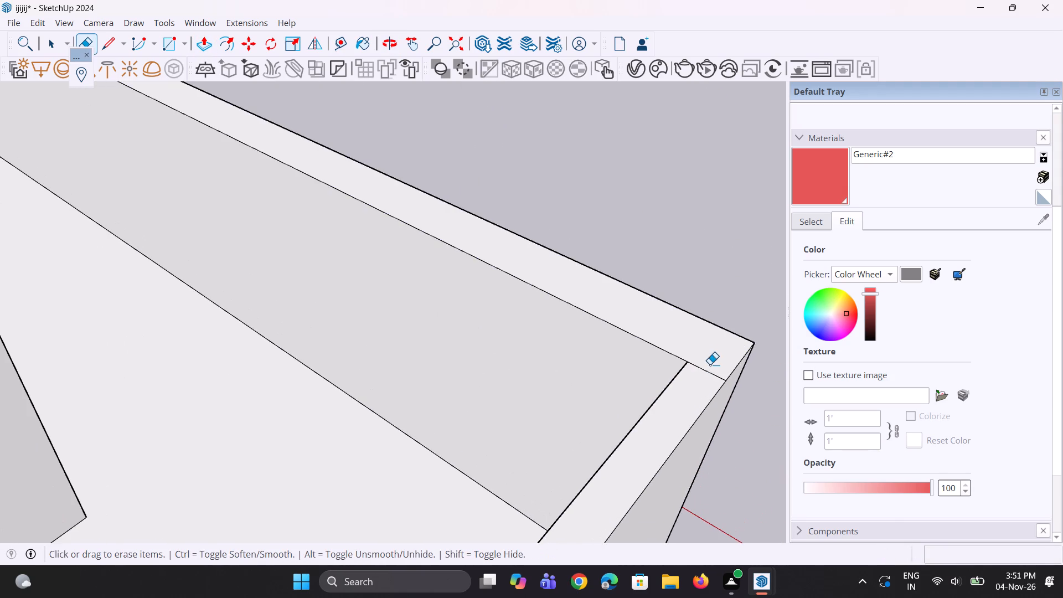
drag(710, 364, 704, 391)
Push/Pull the exposed inner face of the left tower's hollow front corner column by 2' 8 1/2" to close the column.
scroll(440, 446, down, 5)
middle_drag(525, 436, 491, 429)
scroll(499, 425, down, 11)
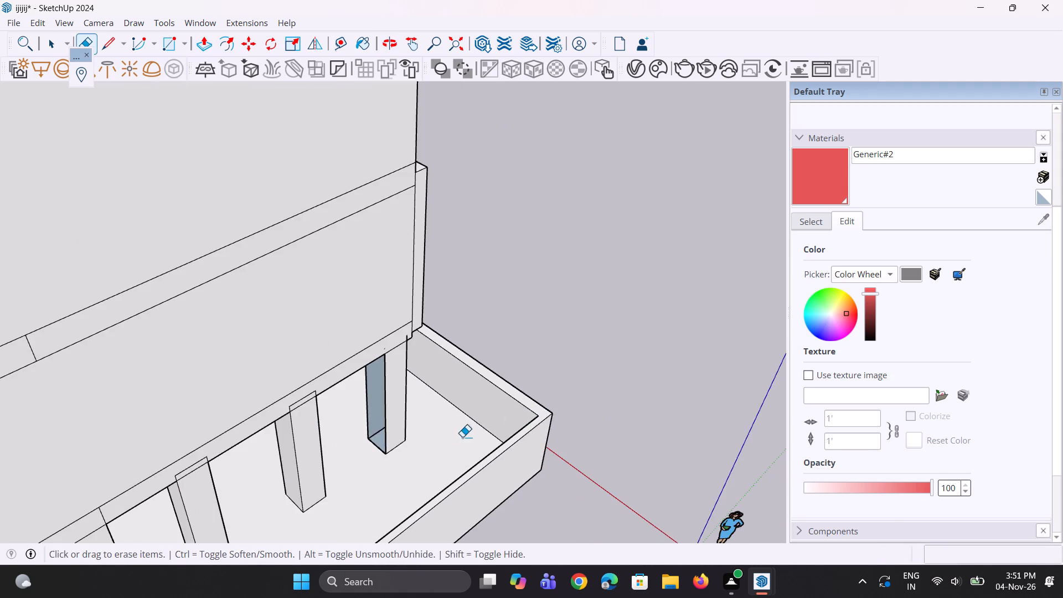
middle_drag(462, 437, 487, 327)
scroll(483, 372, up, 1)
middle_drag(449, 373, 466, 342)
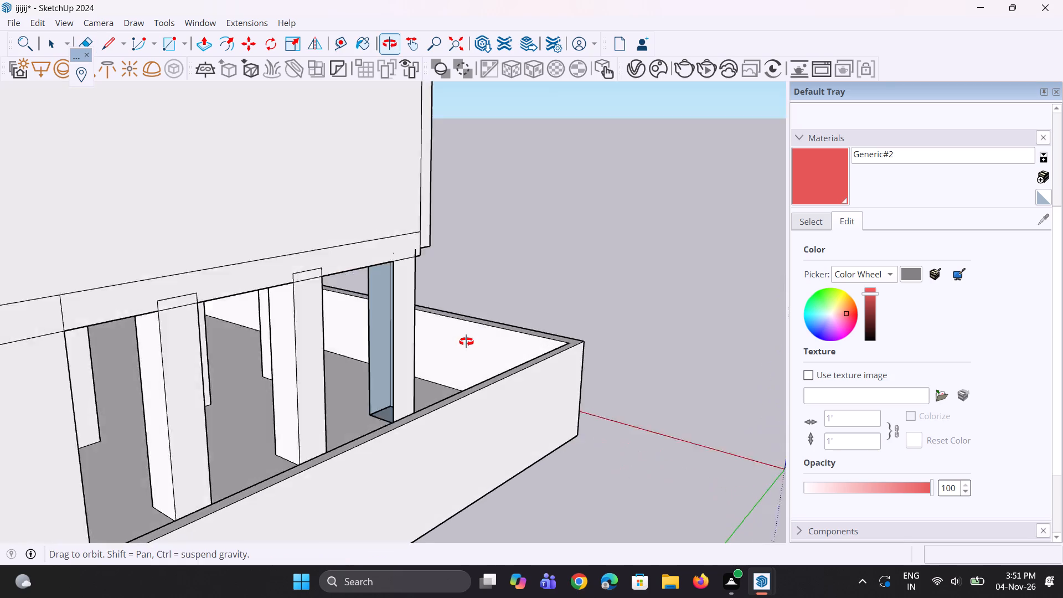
middle_drag(466, 342, 466, 340)
scroll(359, 269, up, 10)
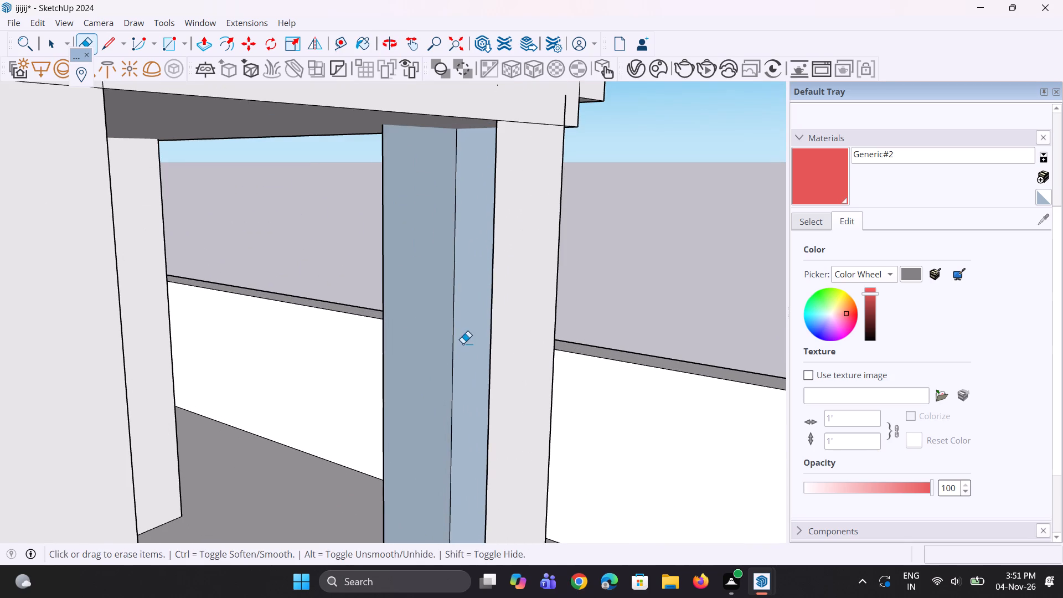
key(p)
click(470, 331)
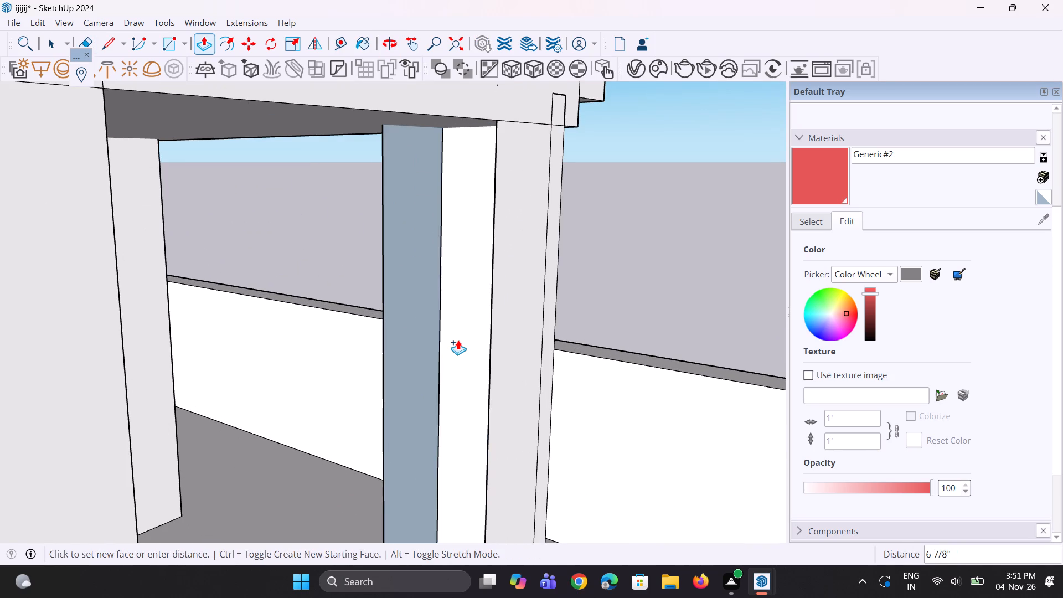
click(383, 290)
Inspect the extended compound wall and the three towers from the front.
middle_drag(415, 300, 272, 360)
scroll(282, 363, down, 6)
middle_drag(426, 339, 47, 365)
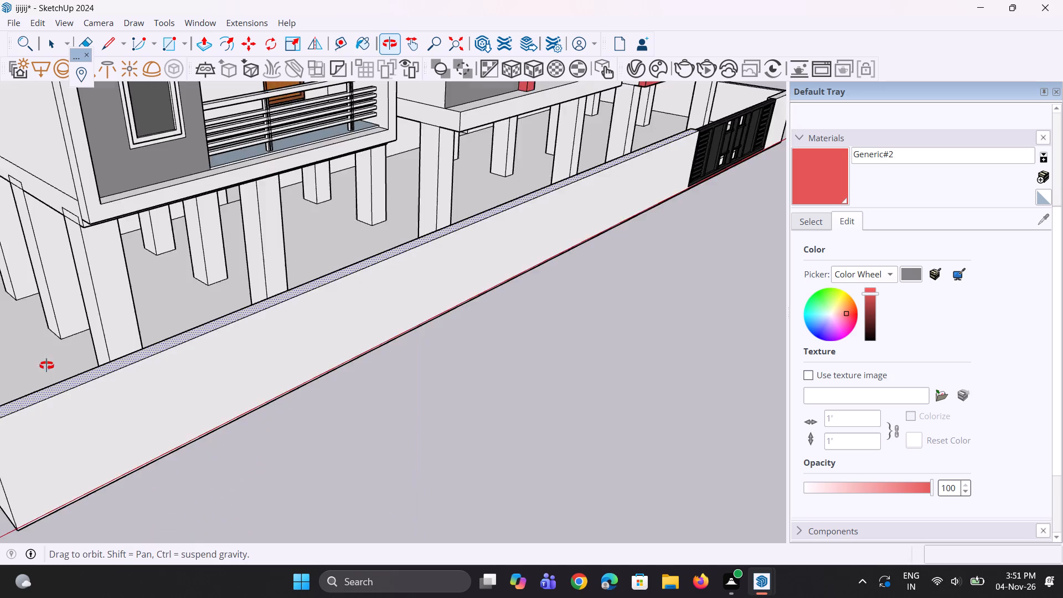
middle_drag(47, 365, 44, 364)
scroll(157, 383, down, 5)
middle_drag(356, 324, 134, 354)
scroll(131, 347, down, 6)
scroll(492, 489, up, 1)
middle_drag(492, 488, 521, 385)
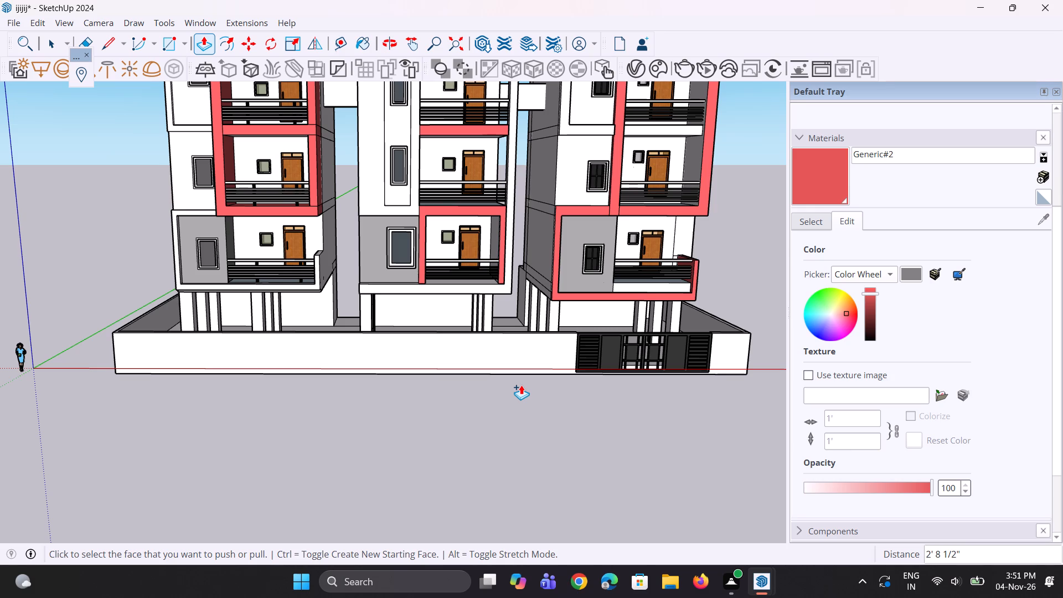
scroll(408, 436, down, 7)
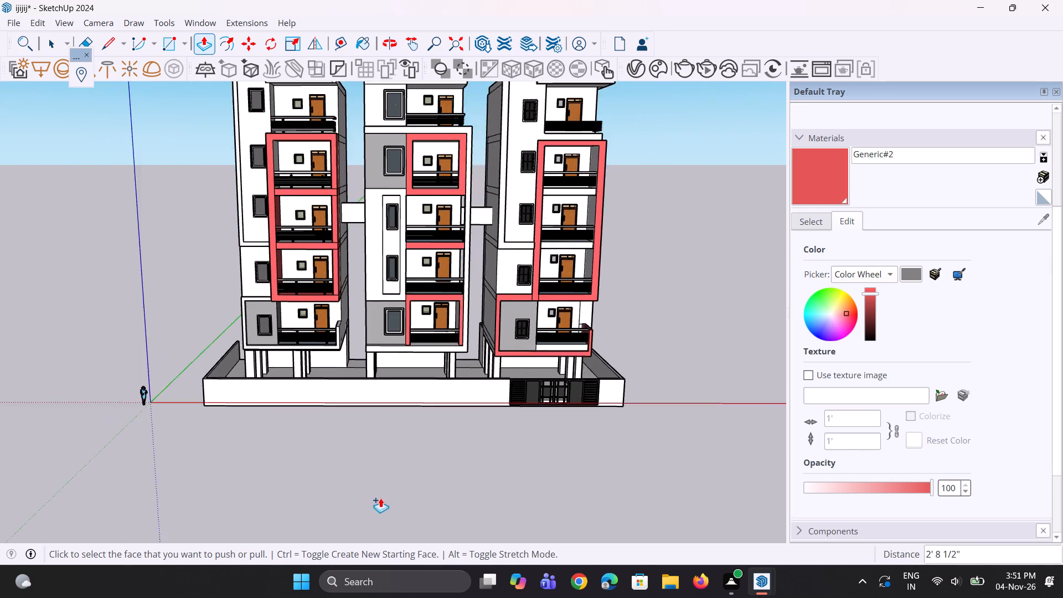
scroll(380, 498, down, 4)
middle_drag(425, 491, 417, 473)
key(space)
key(space)
scroll(495, 395, up, 3)
key(space)
Erase the edges where the right tower's vertical red frame meets the red band above the lowest balcony.
middle_drag(489, 395, 375, 394)
scroll(412, 386, up, 3)
scroll(475, 373, up, 9)
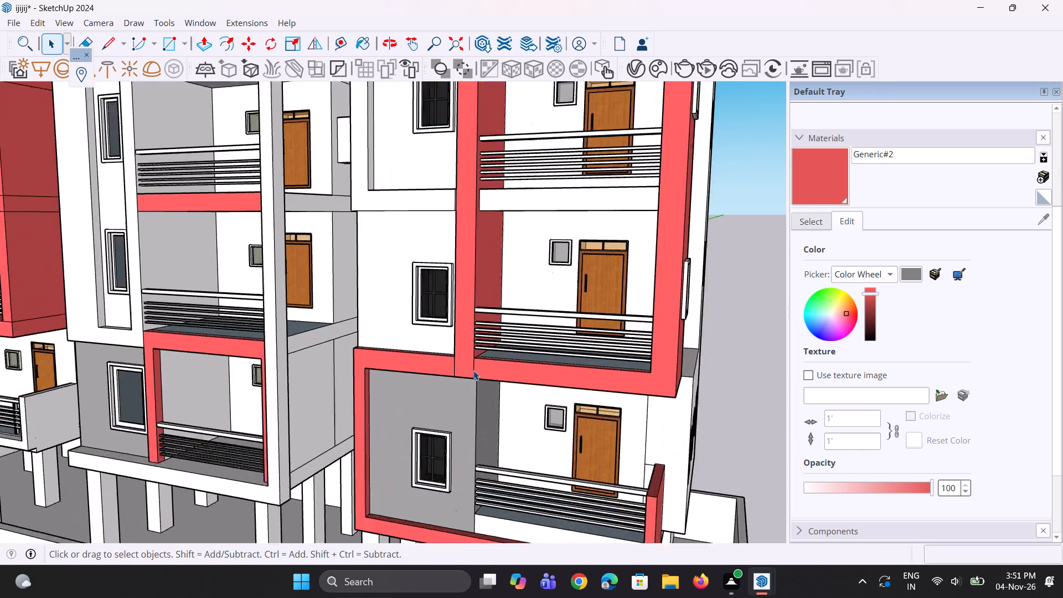
scroll(473, 370, up, 5)
key(e)
drag(473, 370, 462, 369)
click(440, 368)
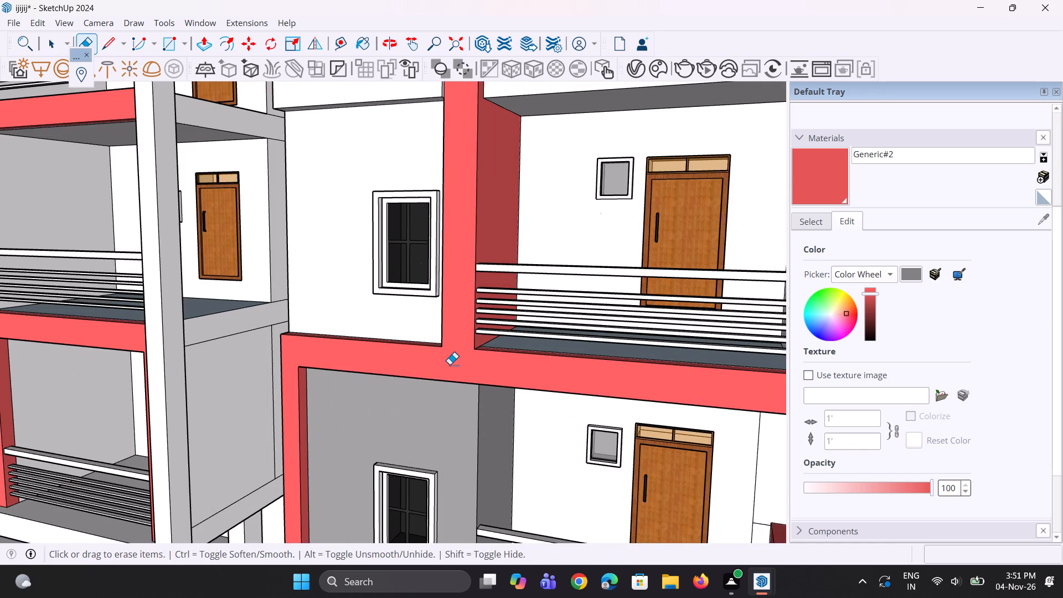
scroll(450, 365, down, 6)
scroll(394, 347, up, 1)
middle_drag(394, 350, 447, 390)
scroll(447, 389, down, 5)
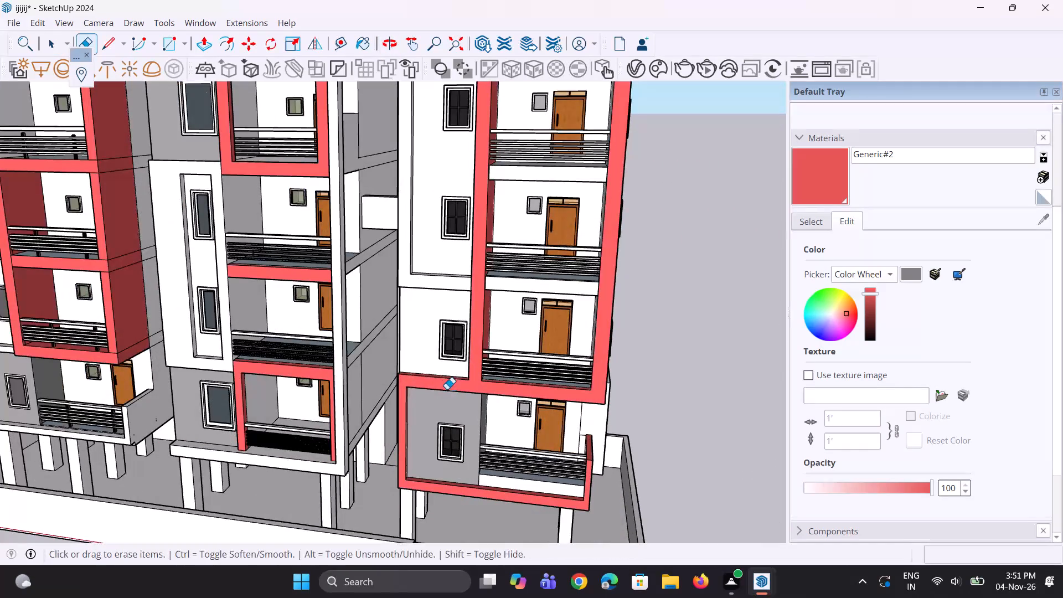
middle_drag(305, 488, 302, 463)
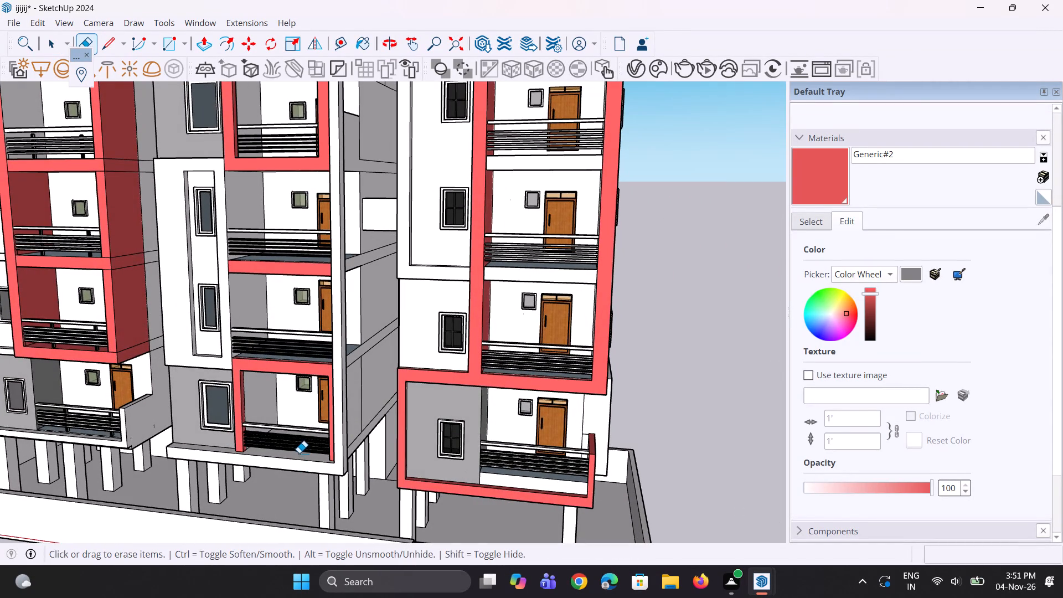
Paint the inner side wall of the middle tower's lowest balcony with the red Generic#2 material.
key(space)
key(space)
middle_drag(257, 431, 173, 408)
click(813, 189)
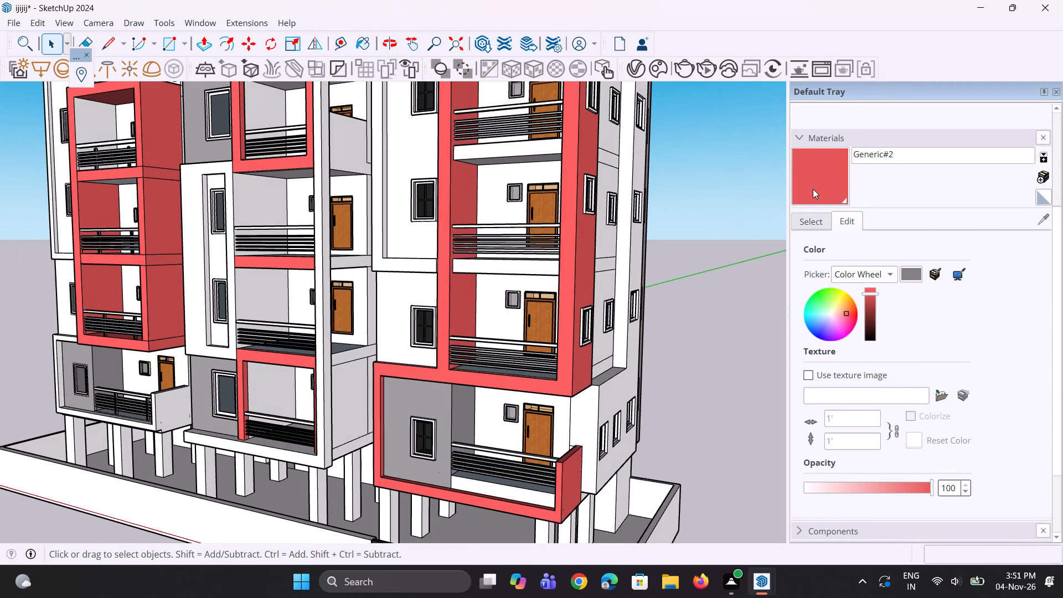
scroll(411, 355, up, 2)
click(236, 391)
scroll(222, 409, up, 6)
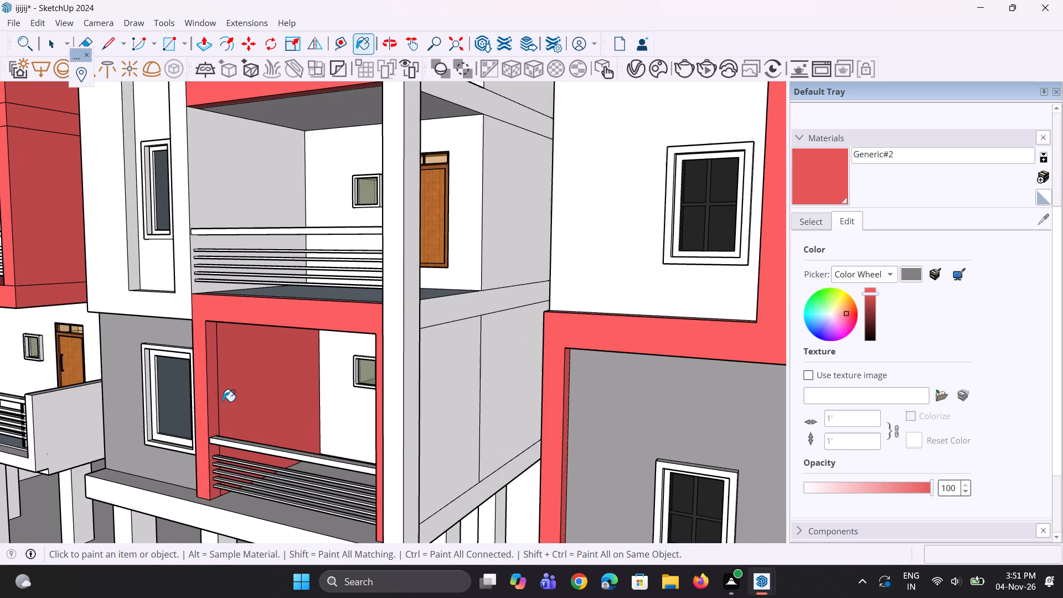
Erase the edge where the red frame meets the inner side wall of the middle tower's lowest balcony.
key(e)
click(223, 401)
Push/Pull the narrow rear face of the middle tower's tall front column about 13' 4 11/16" to meet the building side wall.
scroll(198, 380, down, 5)
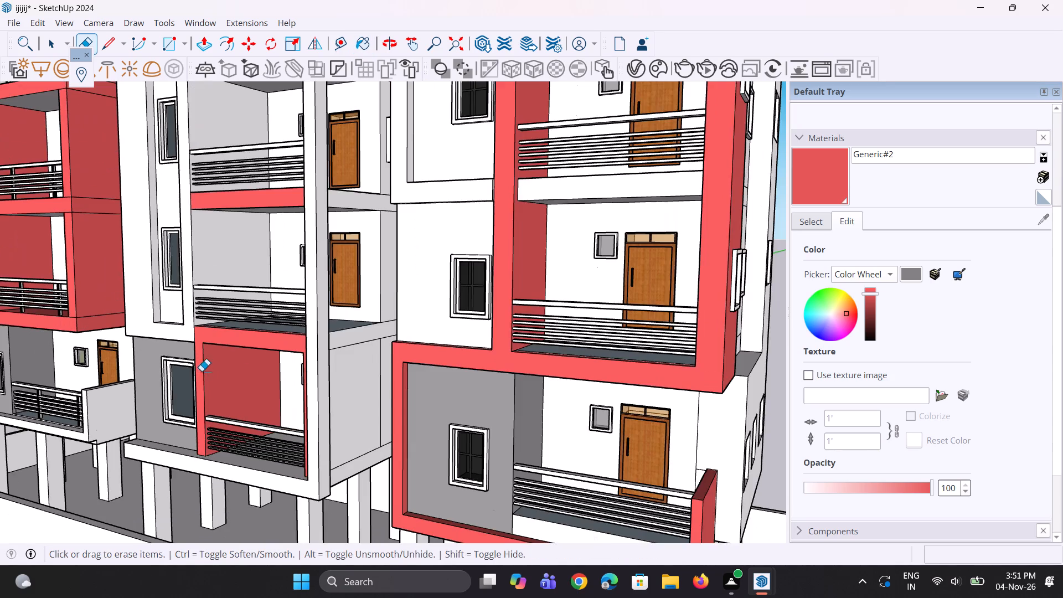
middle_drag(205, 370, 229, 373)
scroll(265, 361, down, 5)
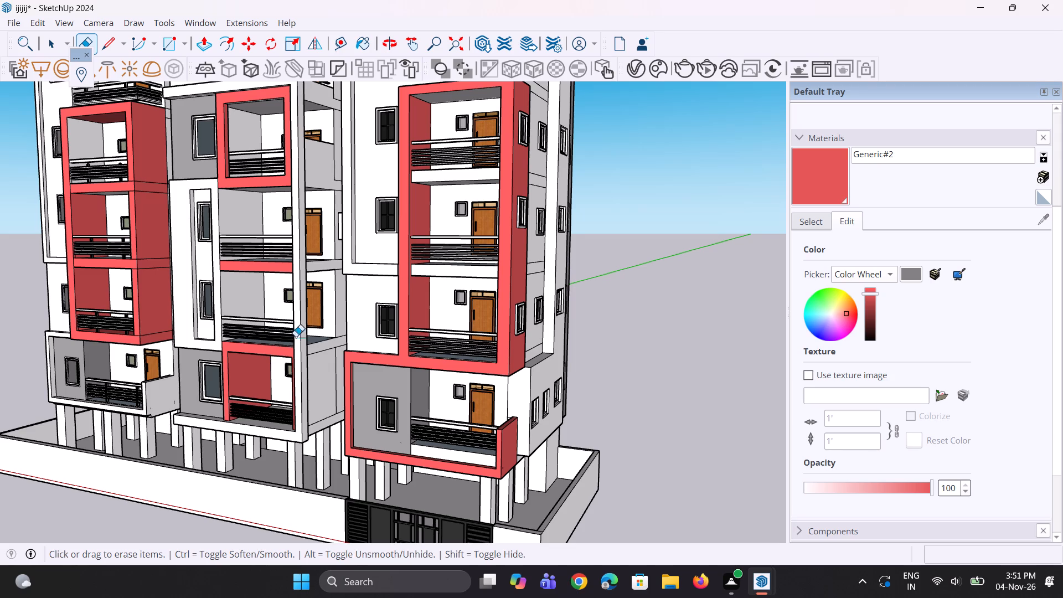
scroll(321, 341, down, 5)
middle_drag(307, 334, 300, 276)
scroll(295, 282, up, 4)
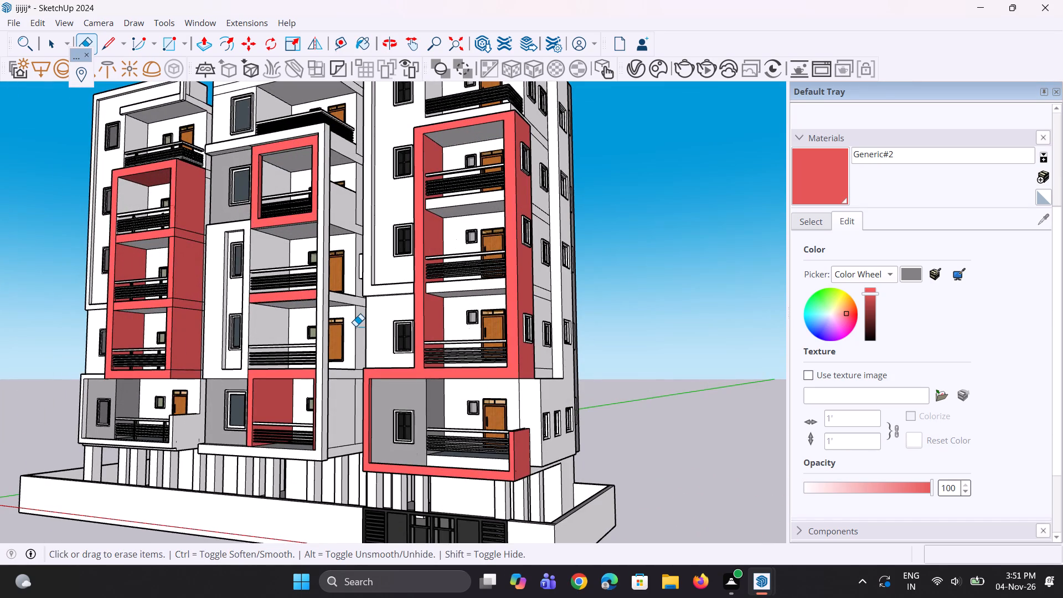
scroll(353, 326, up, 2)
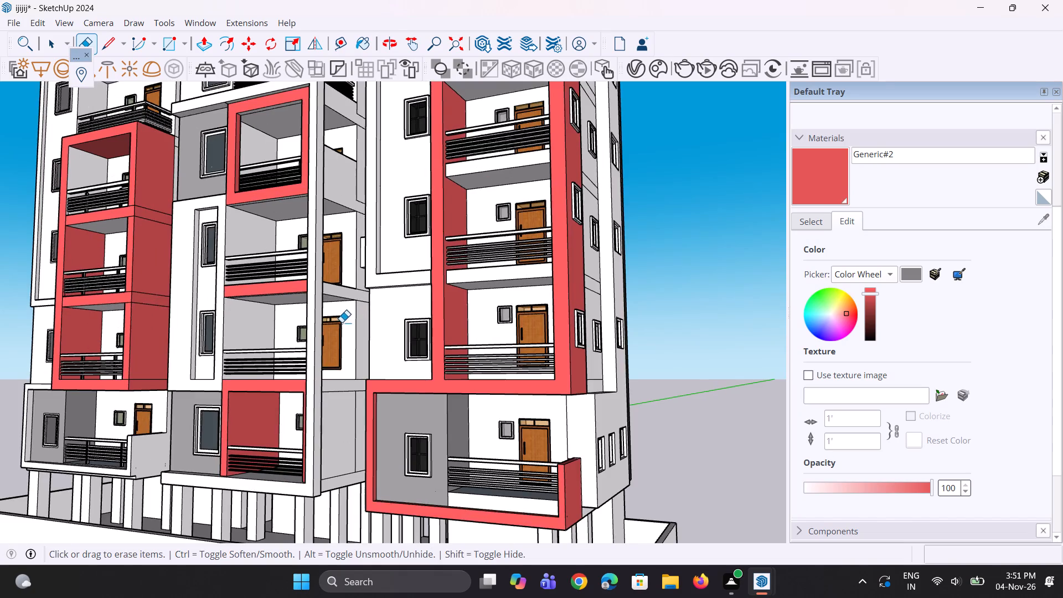
middle_drag(342, 322, 59, 449)
middle_drag(426, 346, 180, 326)
middle_drag(549, 324, 334, 306)
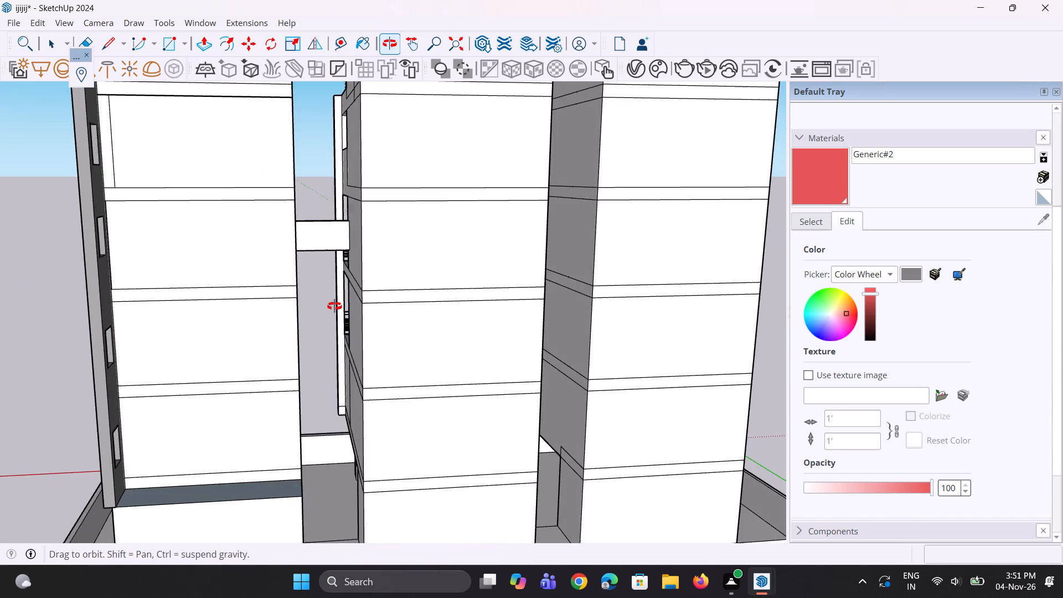
middle_drag(334, 306, 338, 284)
scroll(338, 284, up, 4)
key(p)
scroll(339, 287, up, 2)
click(345, 297)
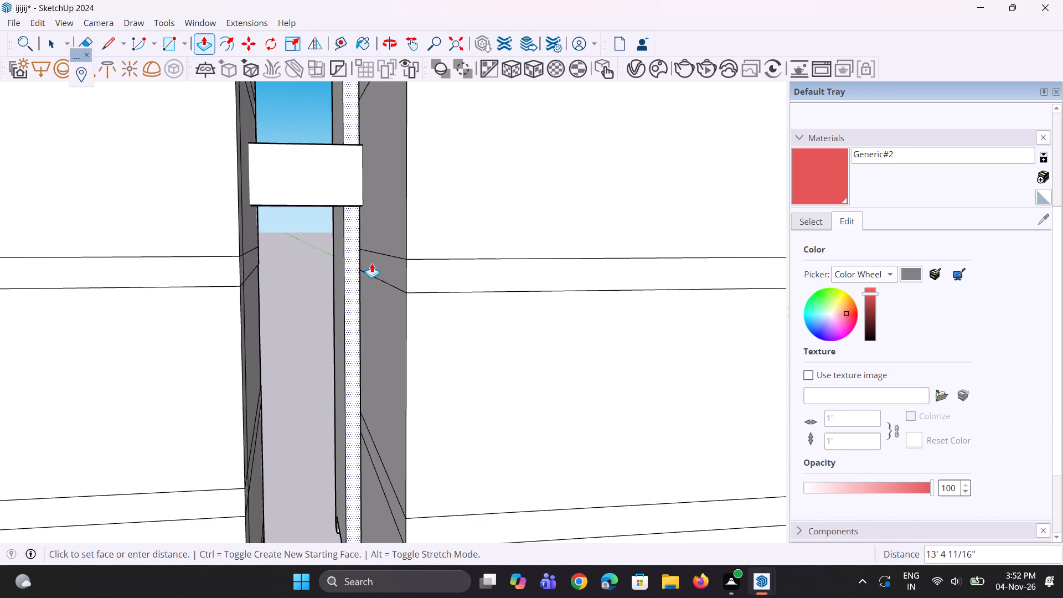
click(371, 263)
Inspect the middle tower's closed balcony side and the overall front elevation of all three towers.
middle_drag(327, 340, 935, 343)
middle_drag(524, 369, 750, 349)
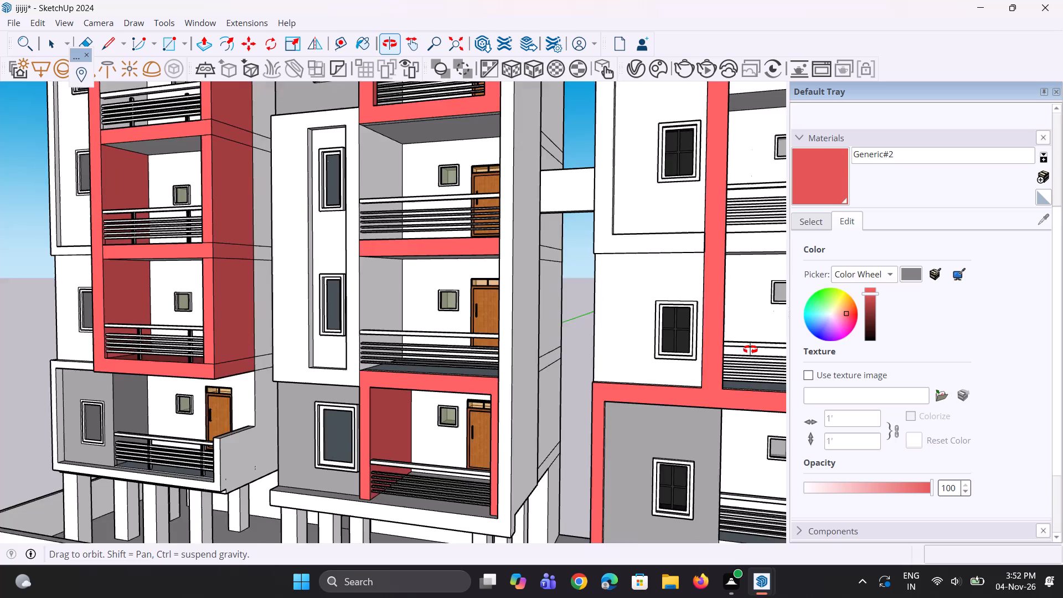
middle_drag(750, 349, 756, 350)
scroll(531, 399, down, 4)
key(space)
key(space)
scroll(426, 420, up, 1)
scroll(426, 420, down, 5)
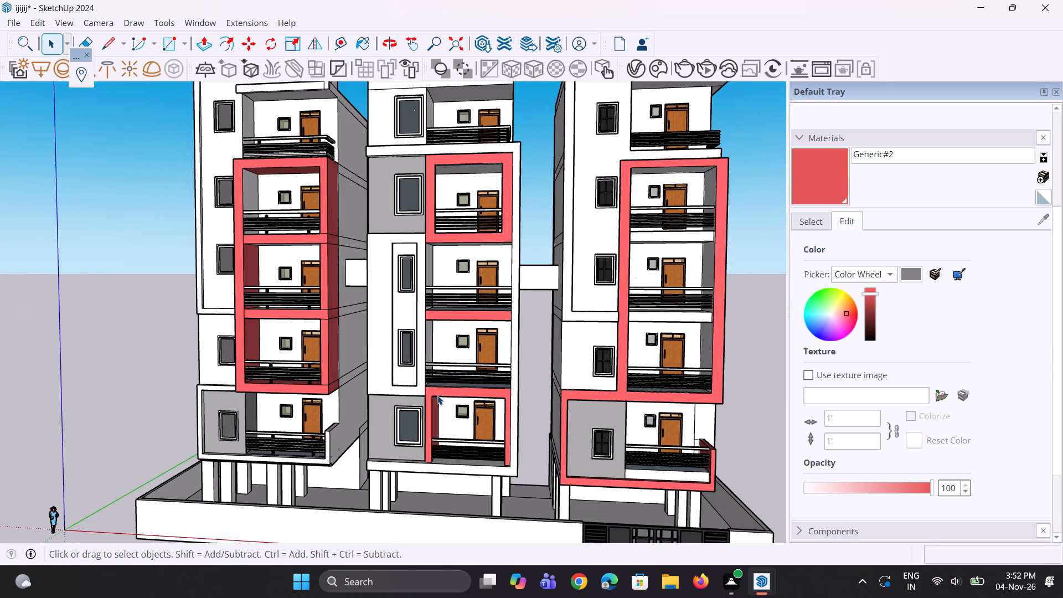
scroll(437, 395, down, 2)
click(704, 307)
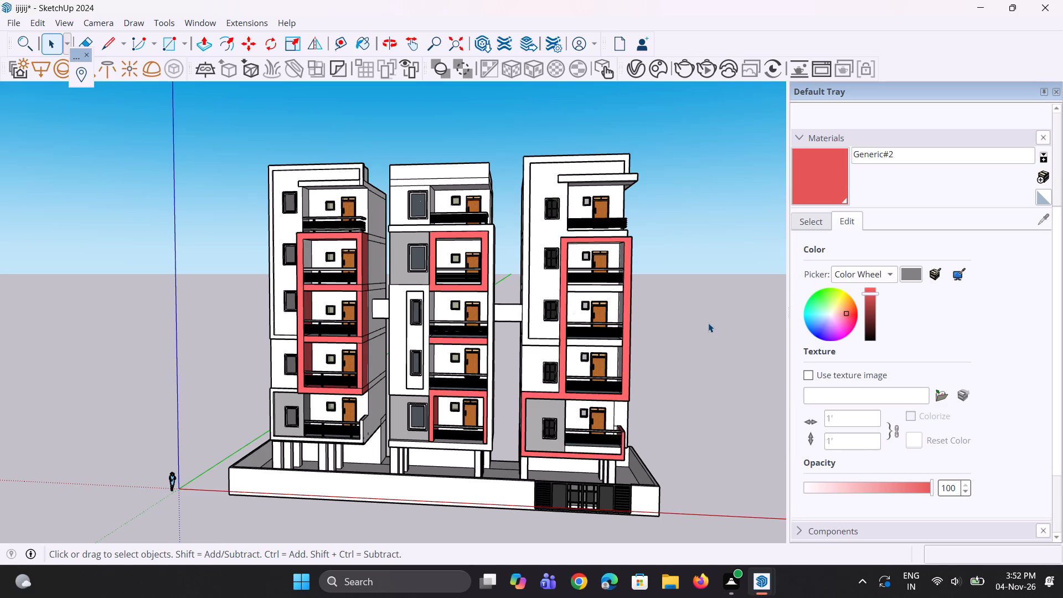
key(space)
key(space)
key(space)
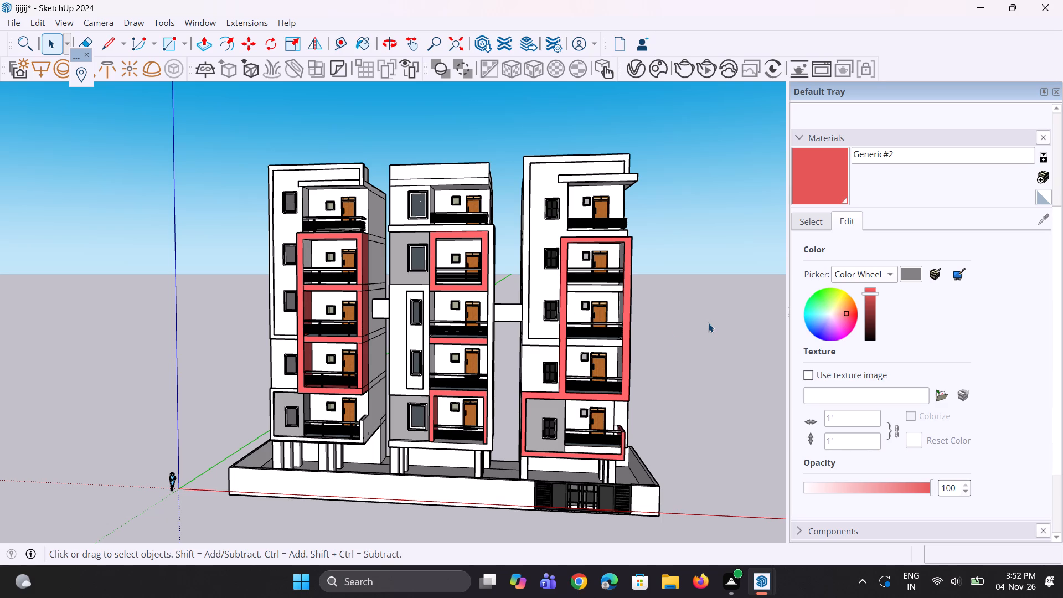
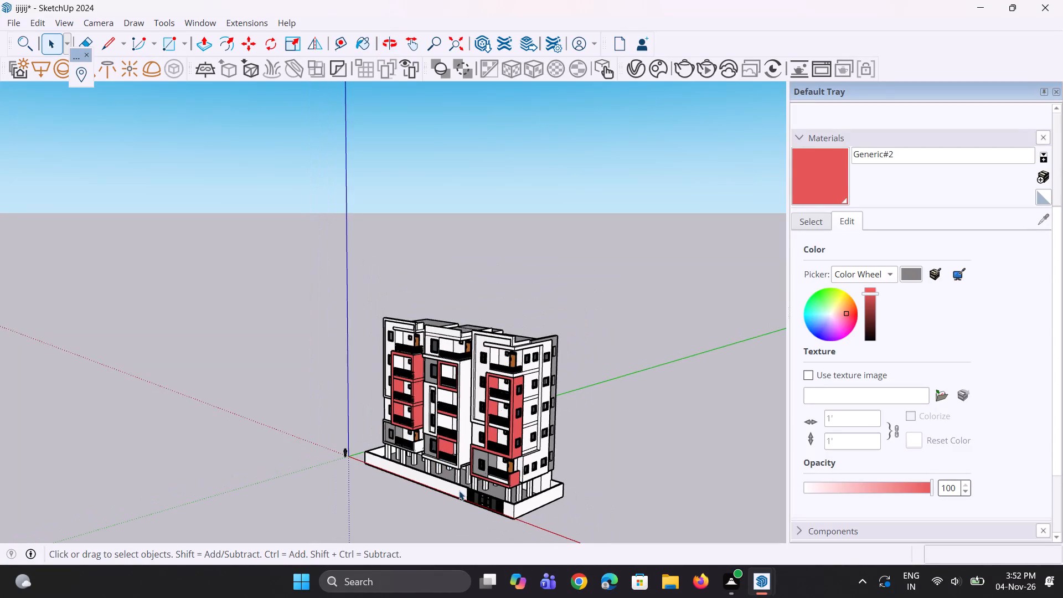
Examine the front elevation of the three towers, then their top-floor parapets and balconies.
scroll(459, 491, up, 3)
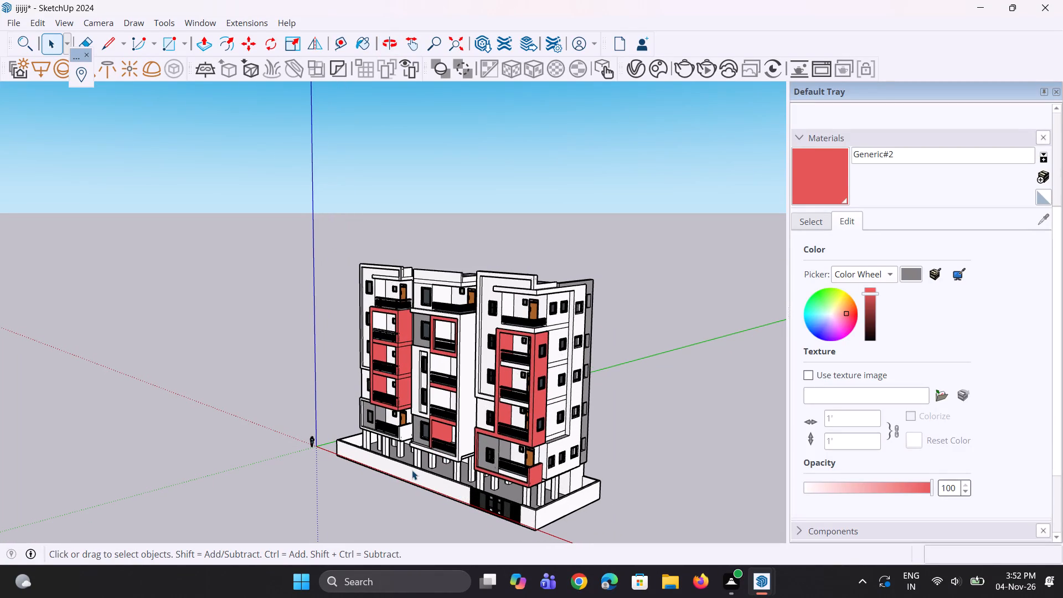
click(1039, 216)
middle_drag(484, 375, 661, 358)
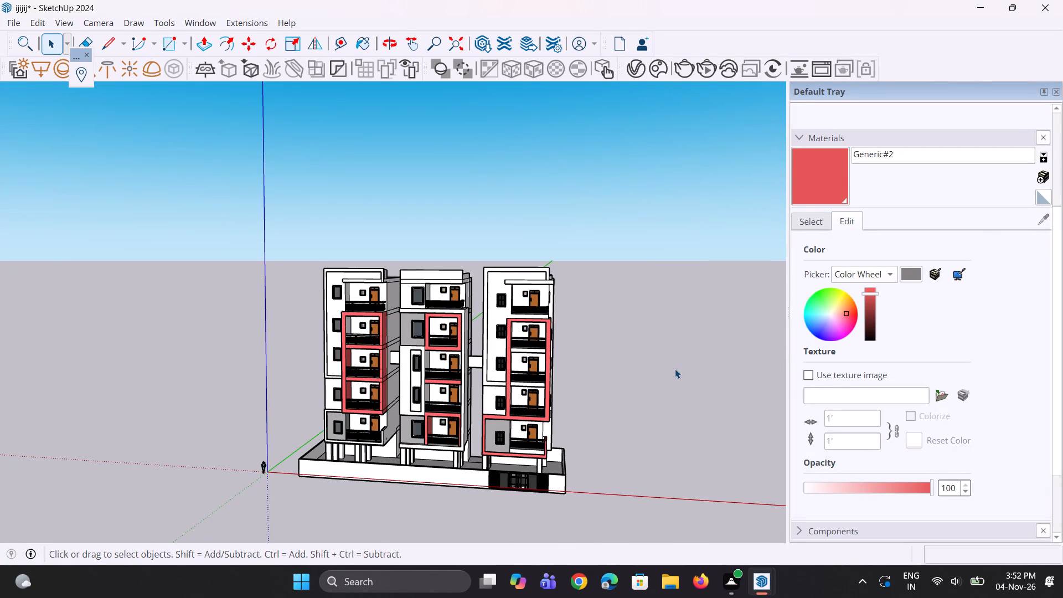
scroll(659, 390, down, 3)
middle_drag(591, 316, 610, 312)
scroll(430, 275, up, 2)
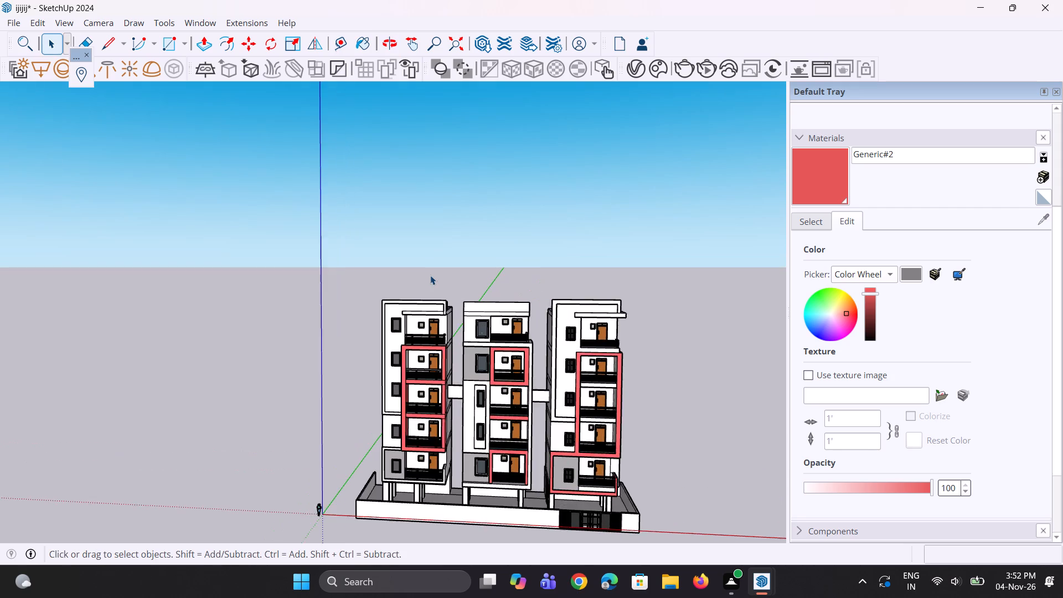
scroll(430, 275, up, 6)
scroll(307, 312, up, 2)
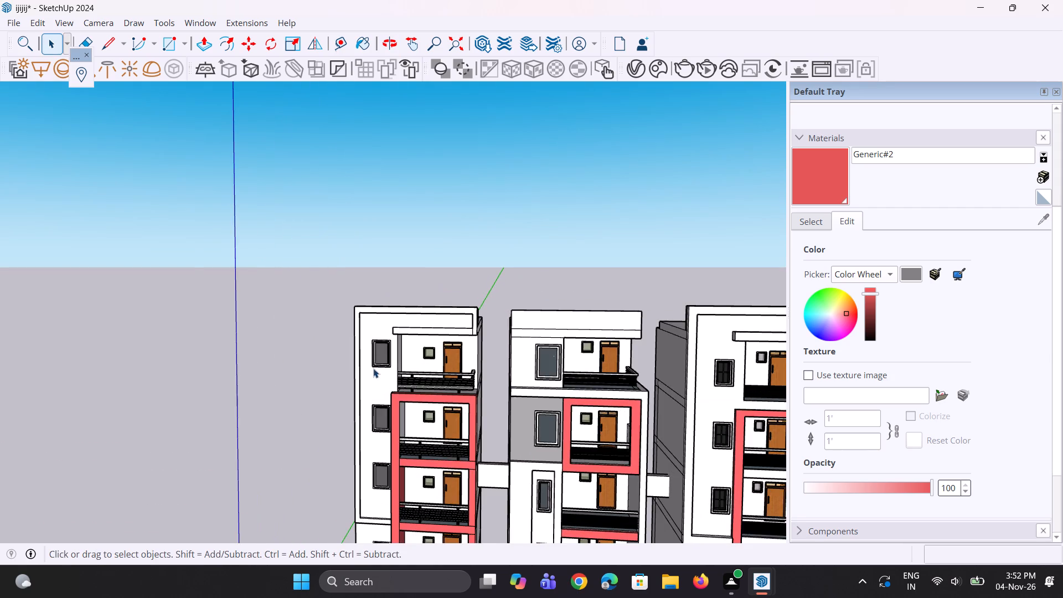
scroll(401, 366, up, 2)
middle_drag(395, 361, 415, 377)
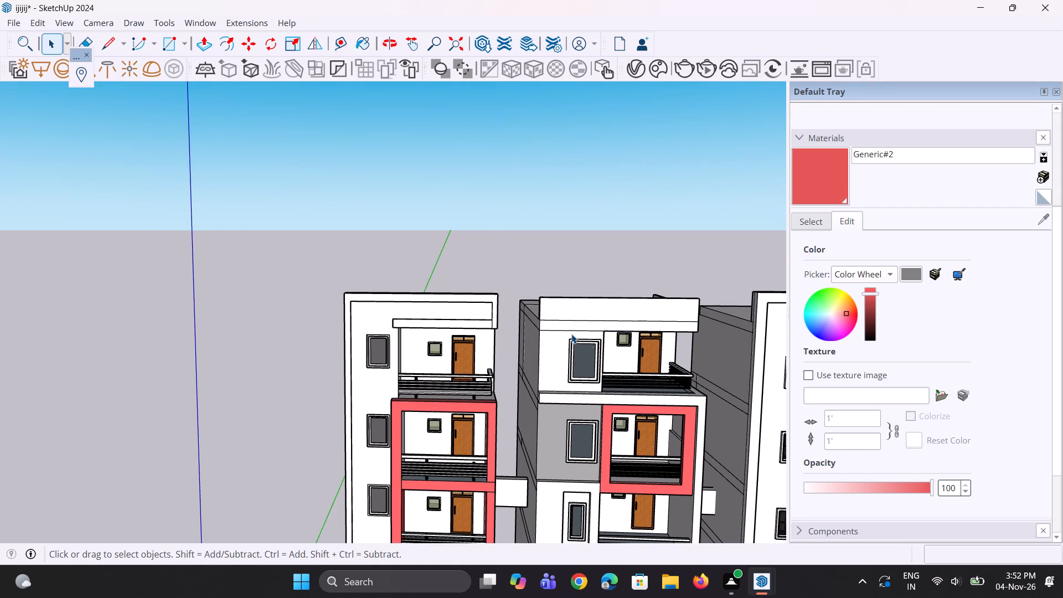
Draw a long, narrow rectangle about 21' by 1' 3" on the front face of the middle tower's roof parapet.
key(r)
scroll(571, 334, up, 3)
scroll(510, 337, down, 4)
scroll(427, 358, down, 3)
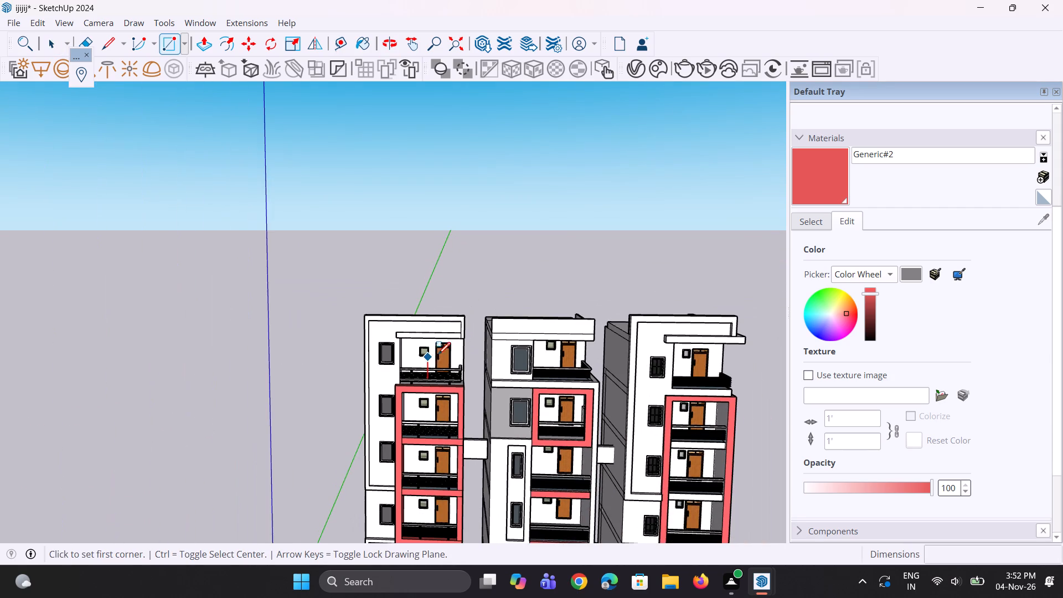
scroll(718, 276, up, 4)
scroll(674, 344, up, 3)
scroll(381, 369, up, 2)
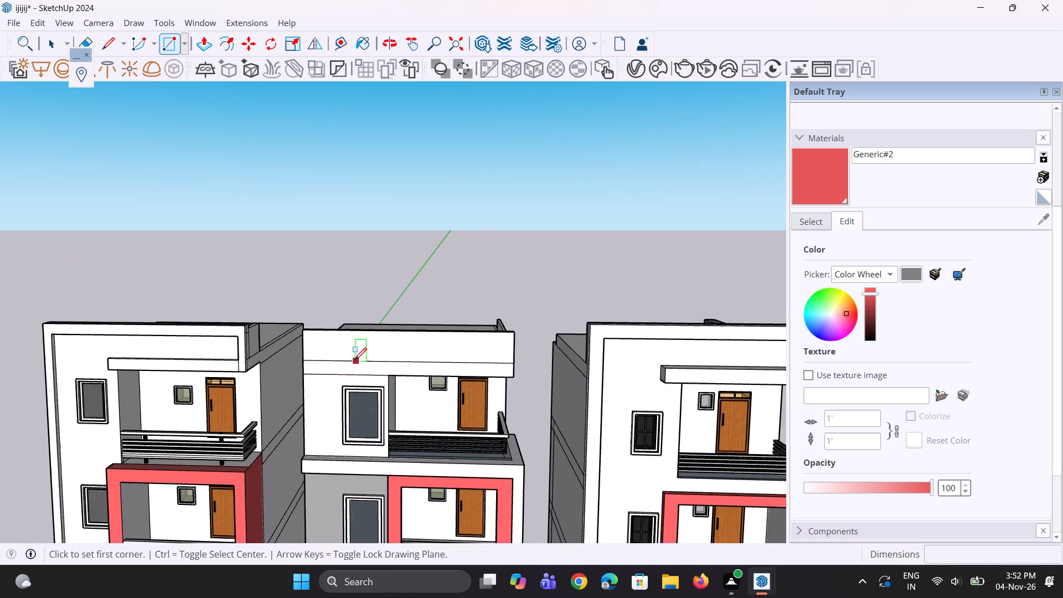
scroll(354, 360, up, 4)
click(343, 331)
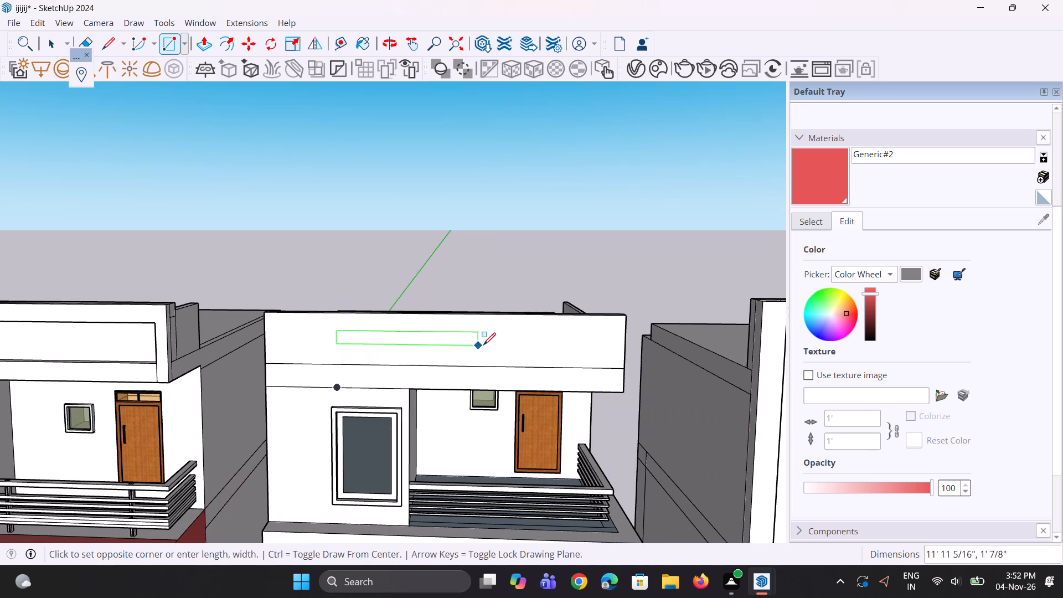
click(591, 348)
Push/Pull the rectangle 11 3/8" through the middle tower's parapet to cut an open slot.
middle_drag(568, 356, 546, 415)
key(p)
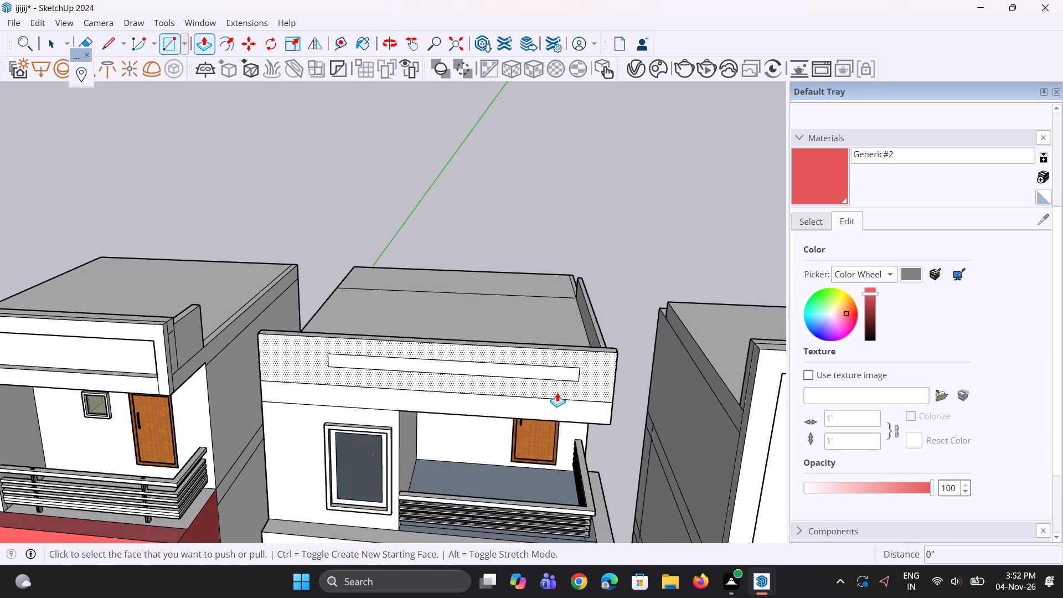
scroll(557, 392, up, 3)
click(559, 369)
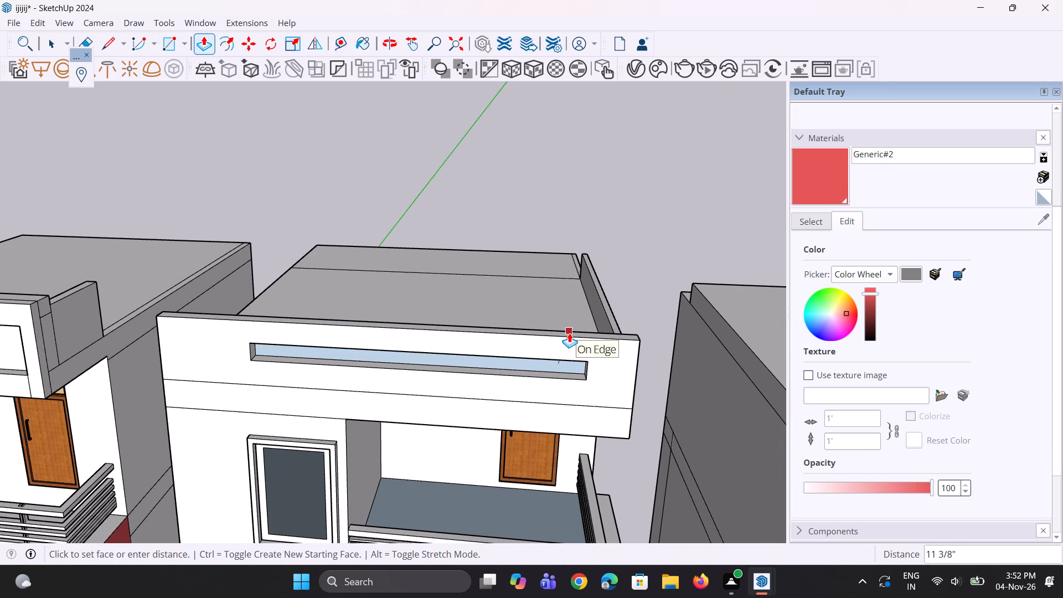
click(569, 333)
middle_drag(498, 383, 516, 332)
scroll(535, 356, down, 3)
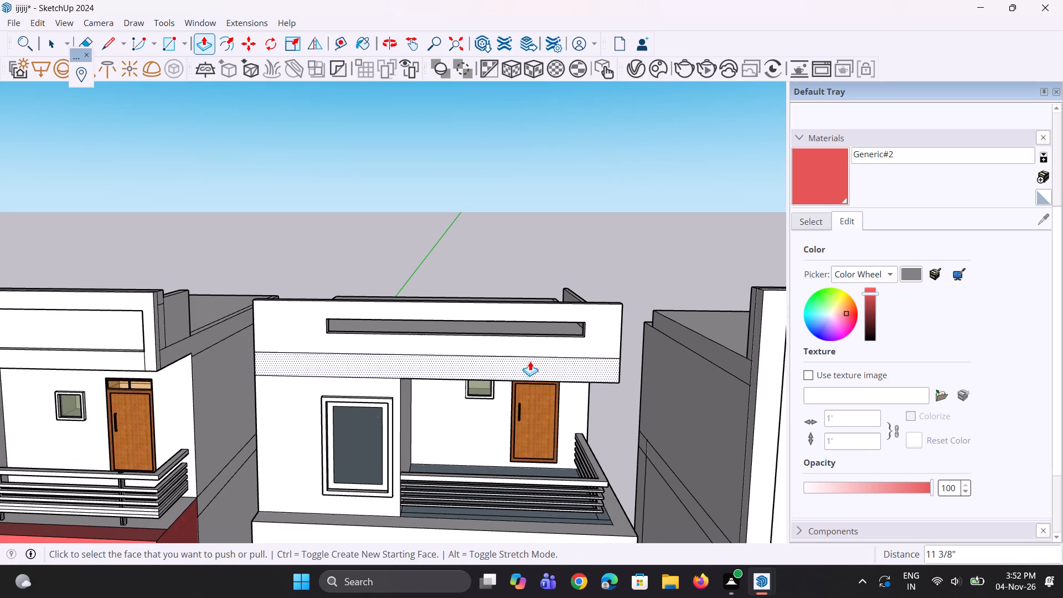
Draw vertical lines from the slot to the parapet's lower line and top edge, splitting its front face into two halves.
key(space)
scroll(486, 346, up, 3)
key(l)
scroll(445, 364, up, 3)
click(411, 320)
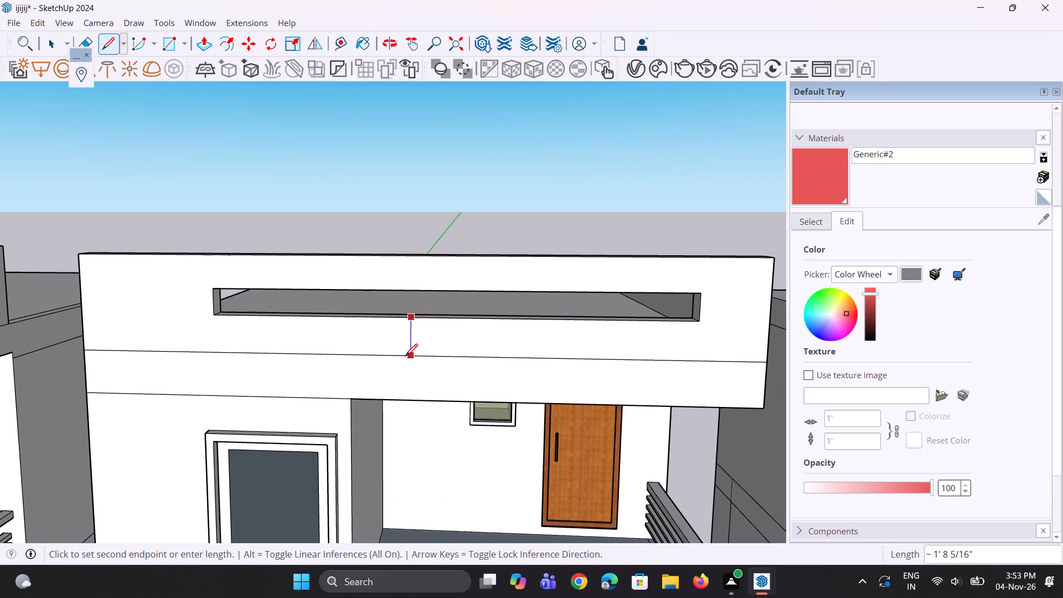
click(405, 356)
scroll(407, 357, down, 3)
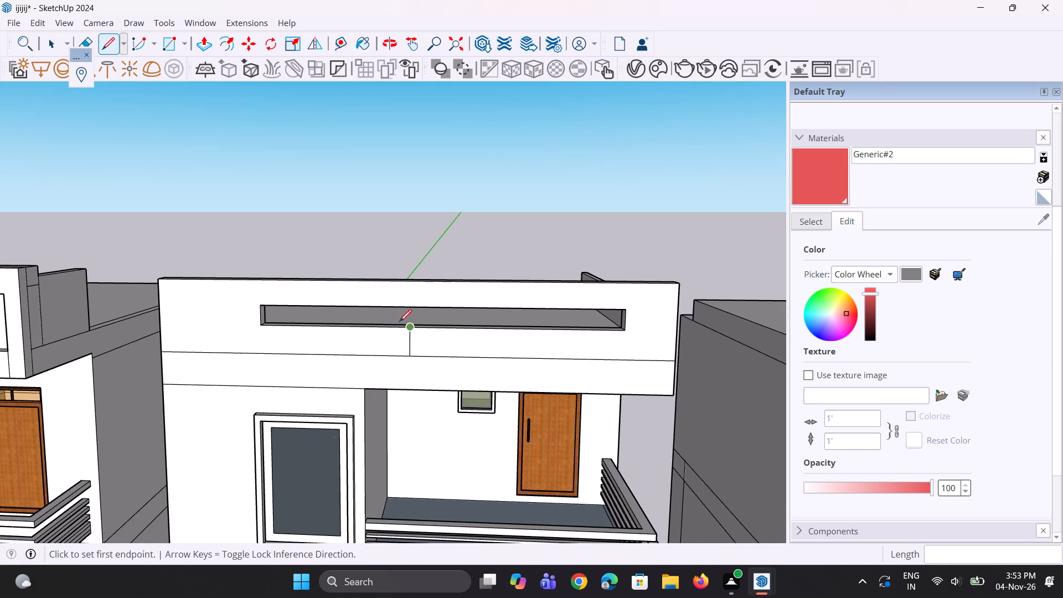
scroll(396, 313, up, 2)
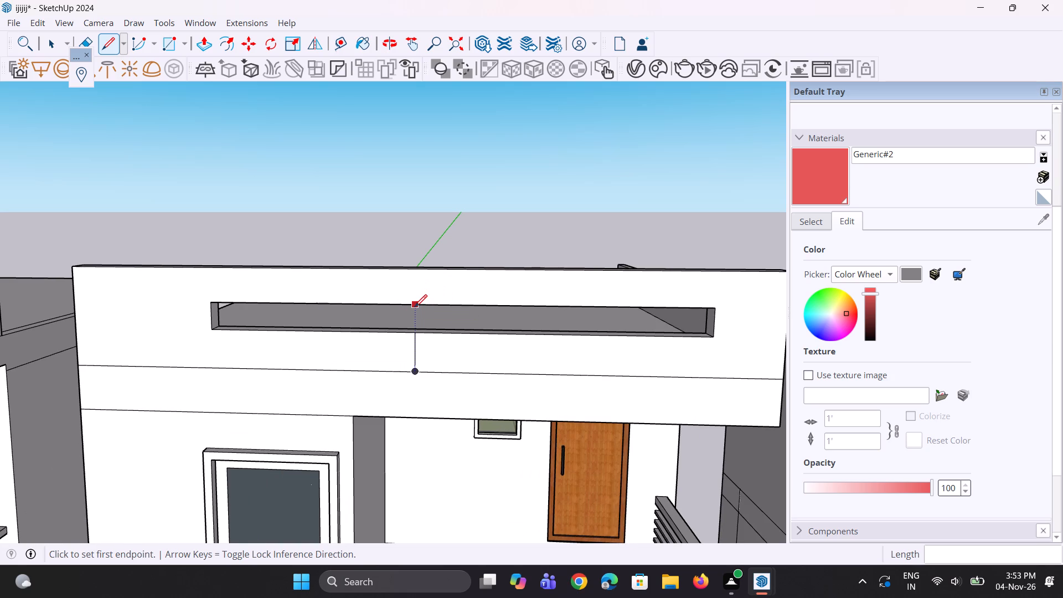
click(415, 306)
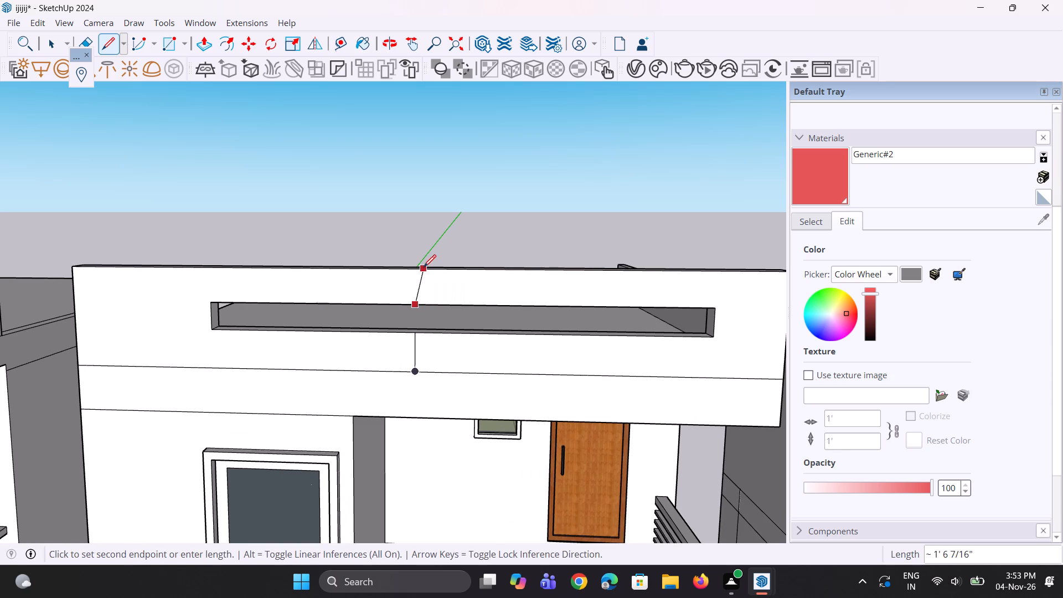
click(419, 265)
key(bracketleft)
Push/Pull the window-side half of the middle tower's slotted parapet face outward about 1' 3/8".
key(p)
scroll(393, 285, up, 3)
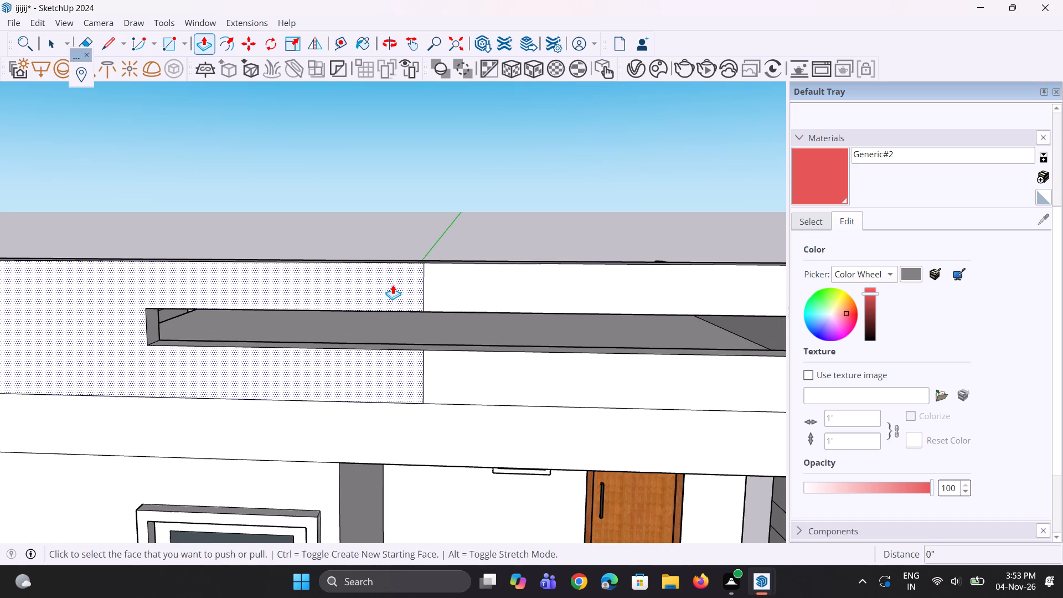
click(393, 285)
click(386, 286)
Push/Pull the projecting half of the middle tower's parapet back to a shallower projection.
middle_drag(442, 295, 396, 328)
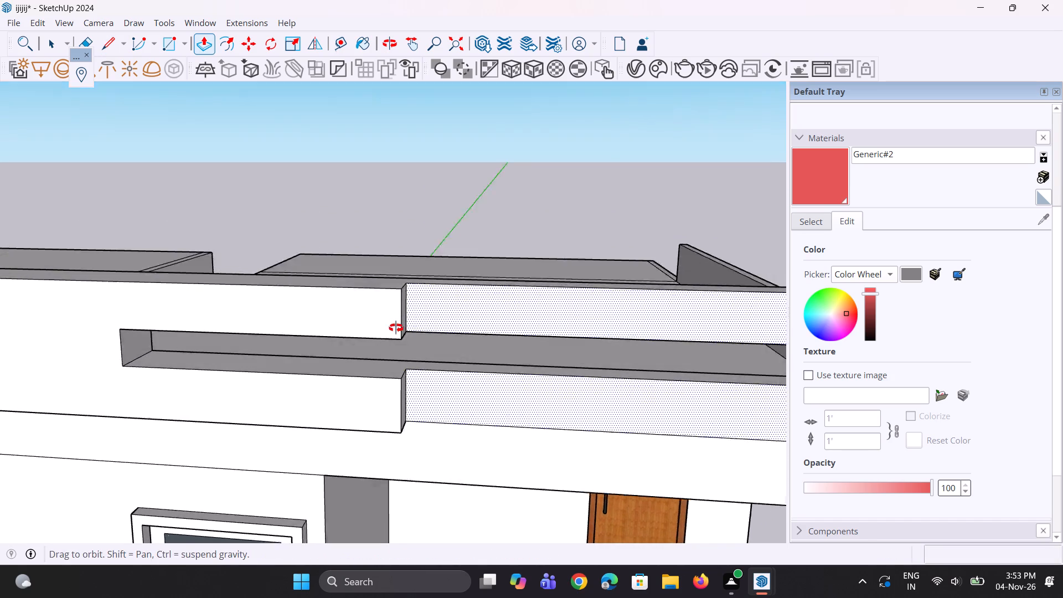
middle_drag(396, 328, 378, 331)
scroll(386, 315, down, 5)
scroll(350, 378, up, 1)
middle_drag(350, 378, 348, 324)
scroll(352, 349, up, 3)
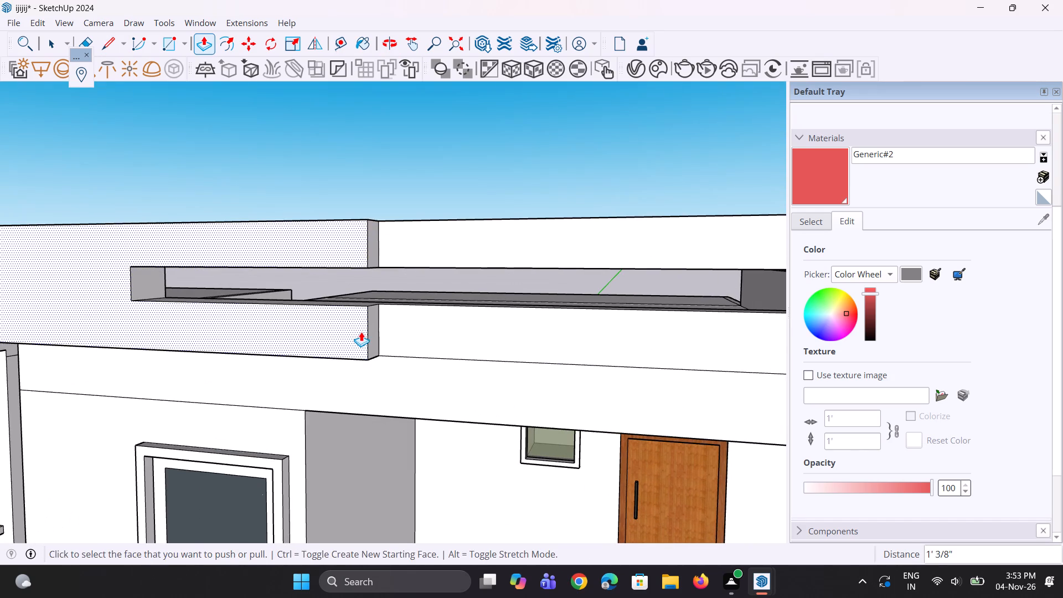
click(361, 332)
click(367, 331)
scroll(327, 489, down, 5)
key(space)
key(space)
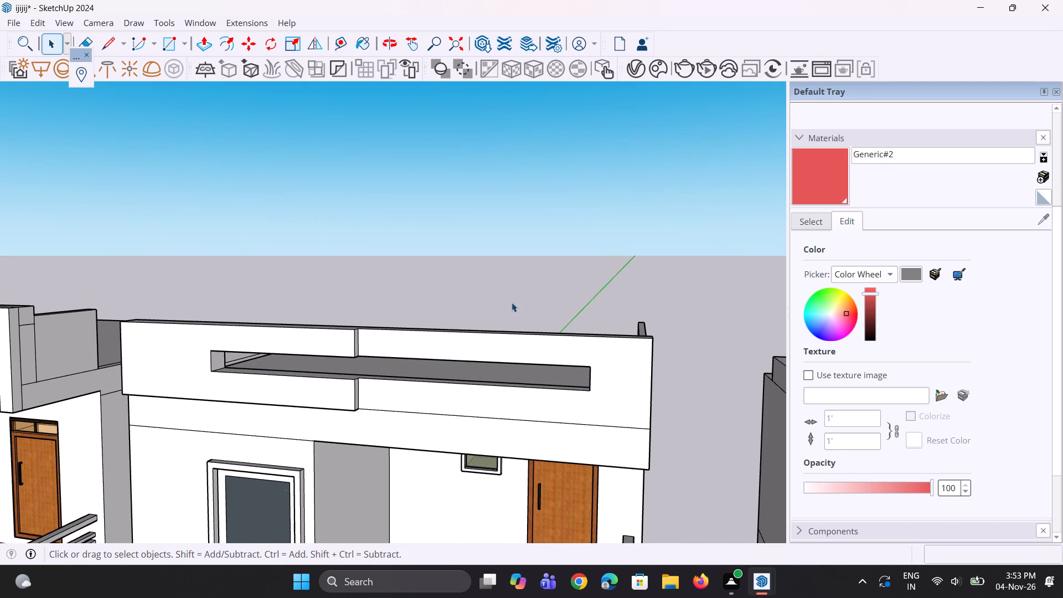
Examine the middle tower's slotted, stepped parapet alongside the neighbouring roofs.
click(512, 302)
middle_drag(512, 417, 503, 417)
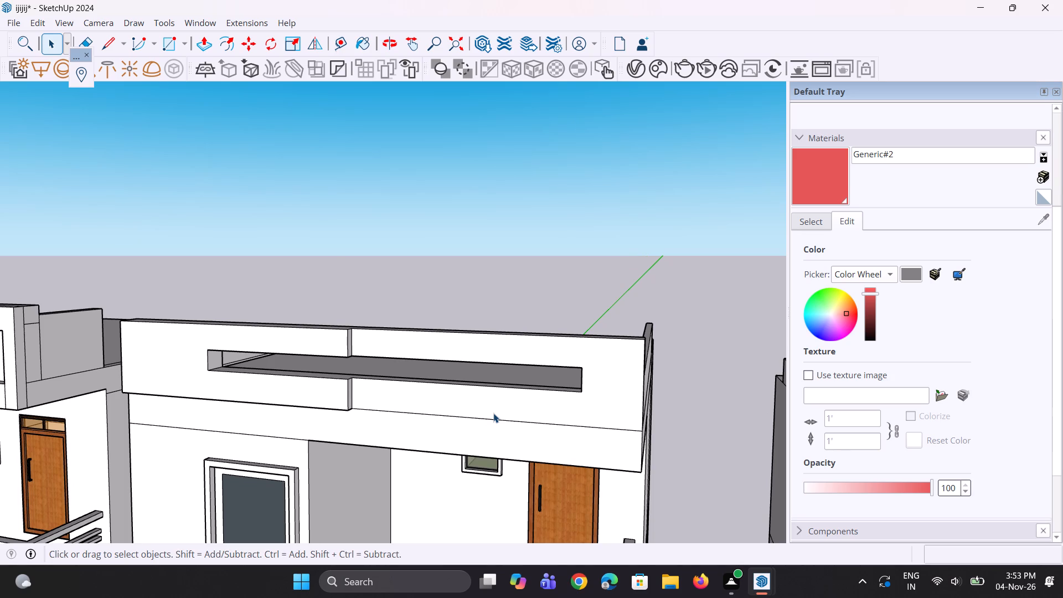
key(space)
key(space)
key(space)
scroll(461, 358, down, 2)
middle_drag(326, 409, 347, 409)
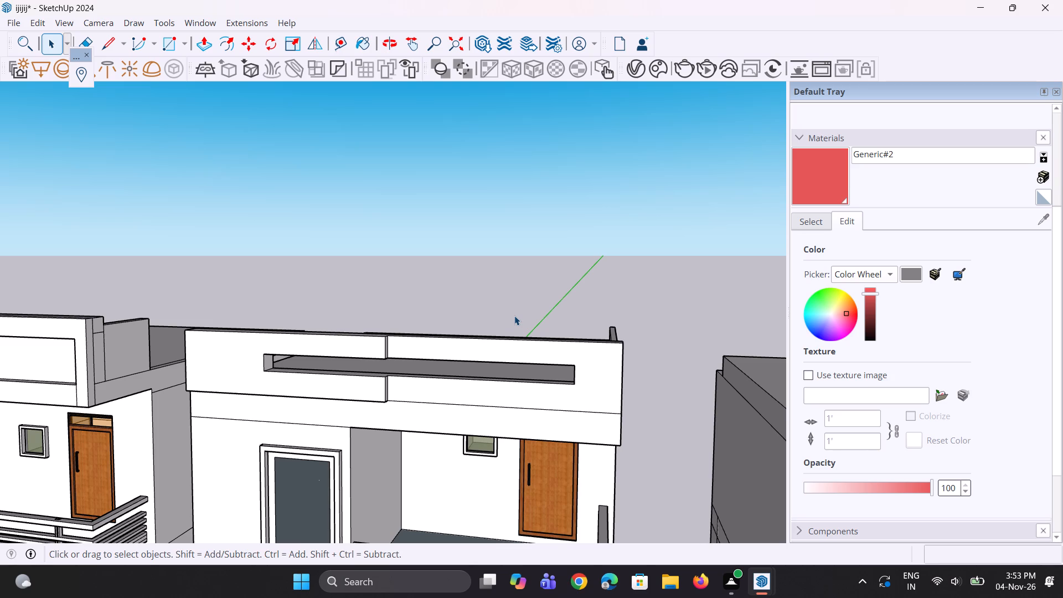
key(space)
key(space)
key(space)
scroll(514, 316, down, 4)
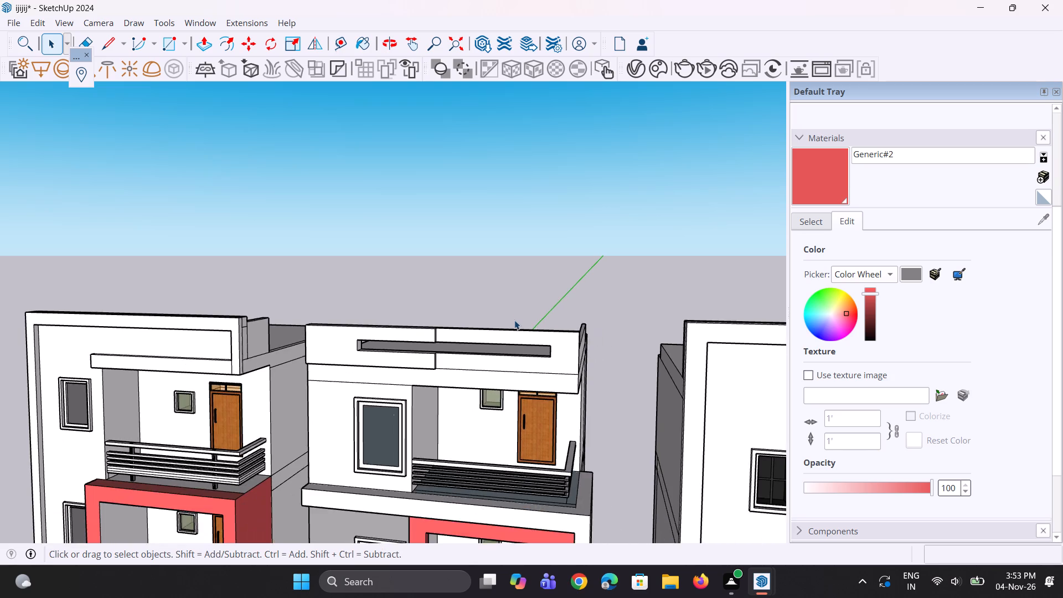
middle_drag(514, 332, 524, 385)
Save the model.
key(ctrl+s)
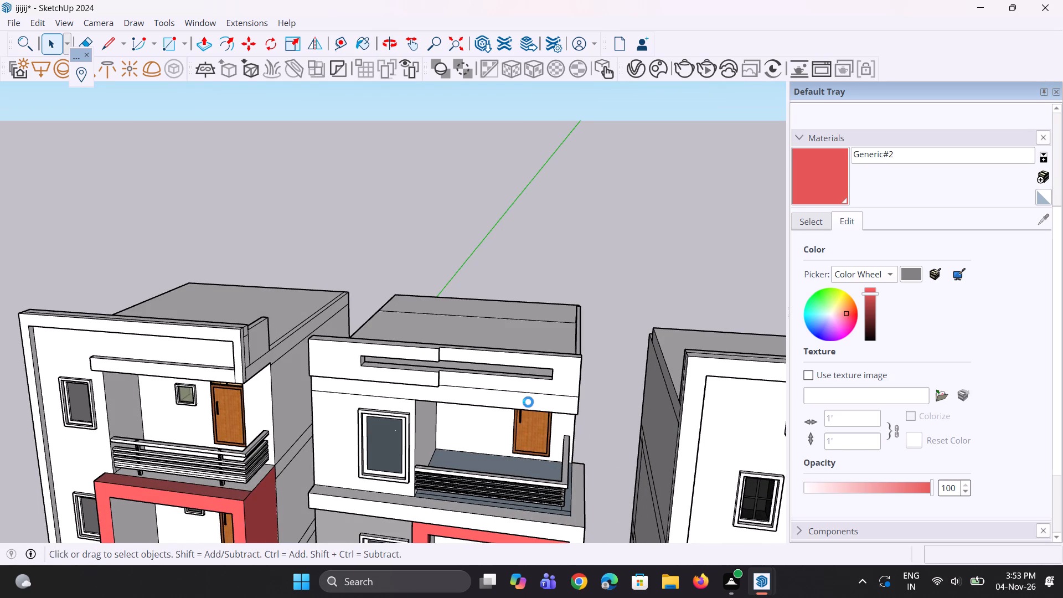
Examine the towers' upper floors and parapets from above and from the front.
scroll(538, 327, down, 4)
key(space)
key(space)
key(space)
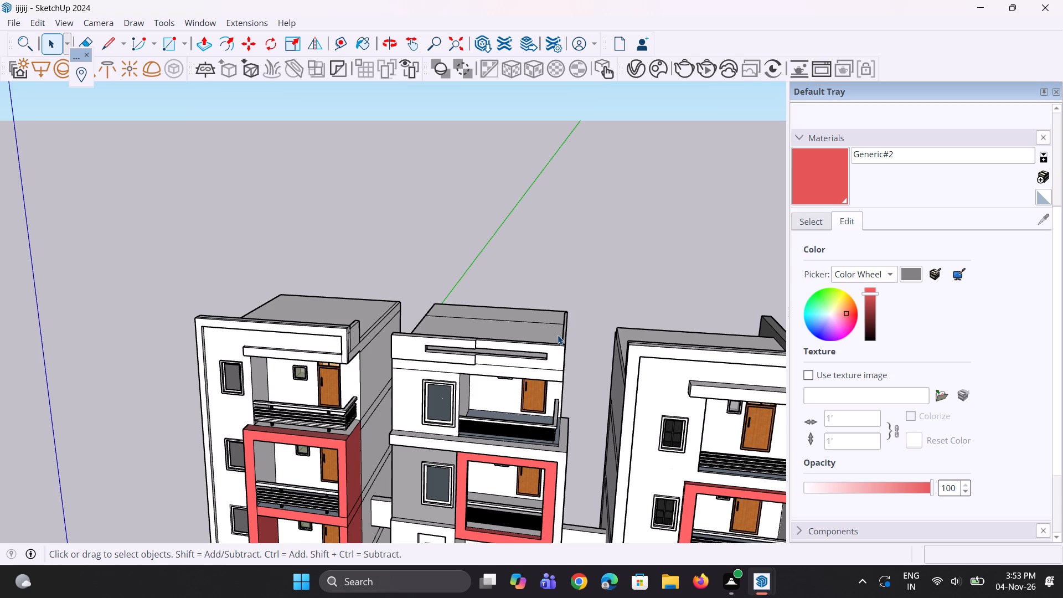
middle_click(563, 375)
scroll(579, 348, down, 4)
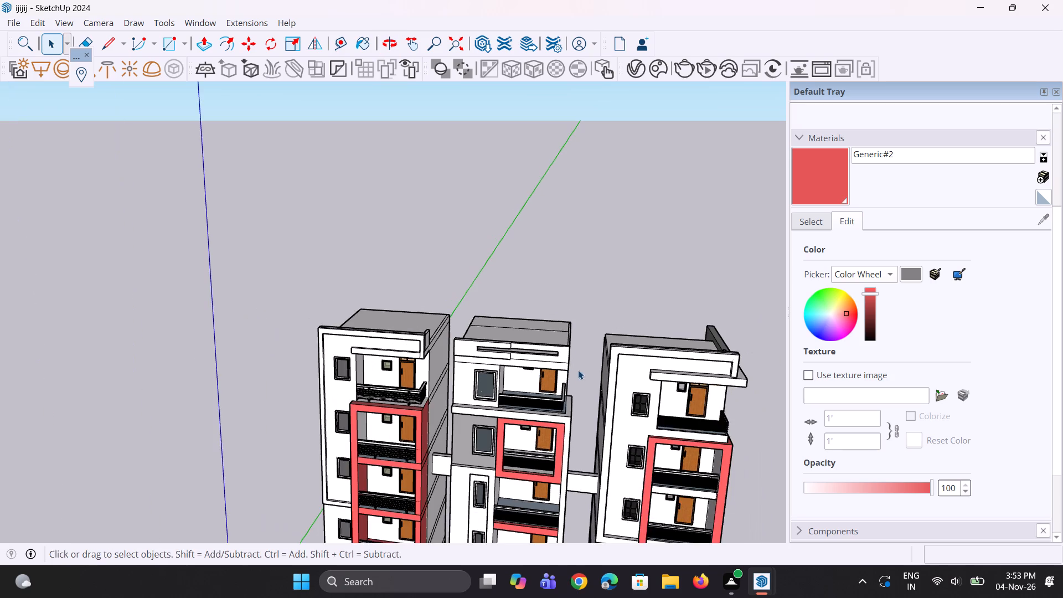
middle_drag(577, 374, 554, 343)
scroll(473, 352, up, 5)
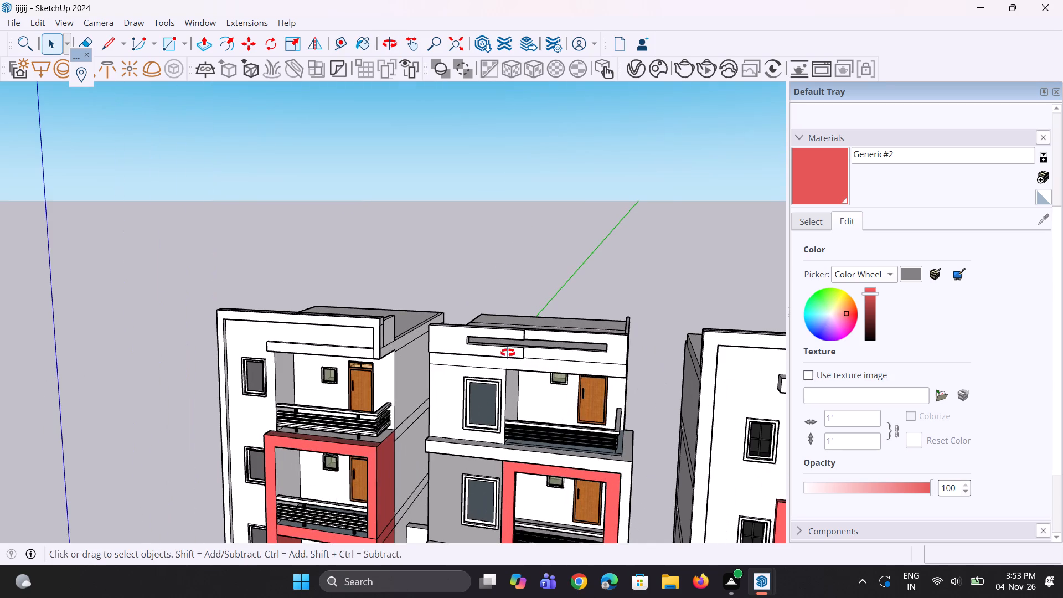
middle_click(508, 353)
Create a new generic V-Ray material and lighten its diffuse colour to light grey.
right_click(635, 75)
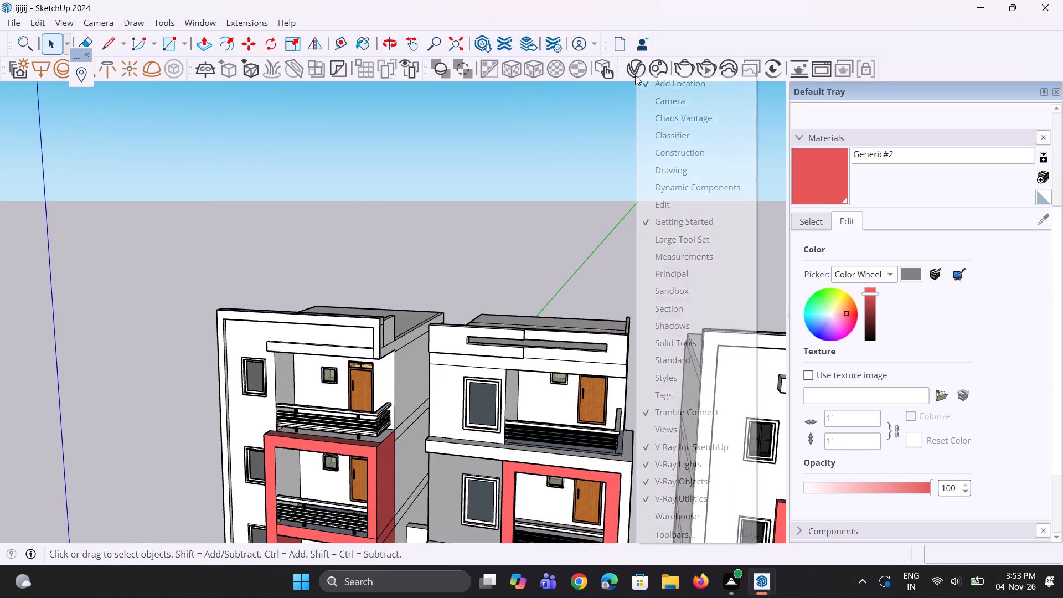
click(635, 75)
click(635, 75)
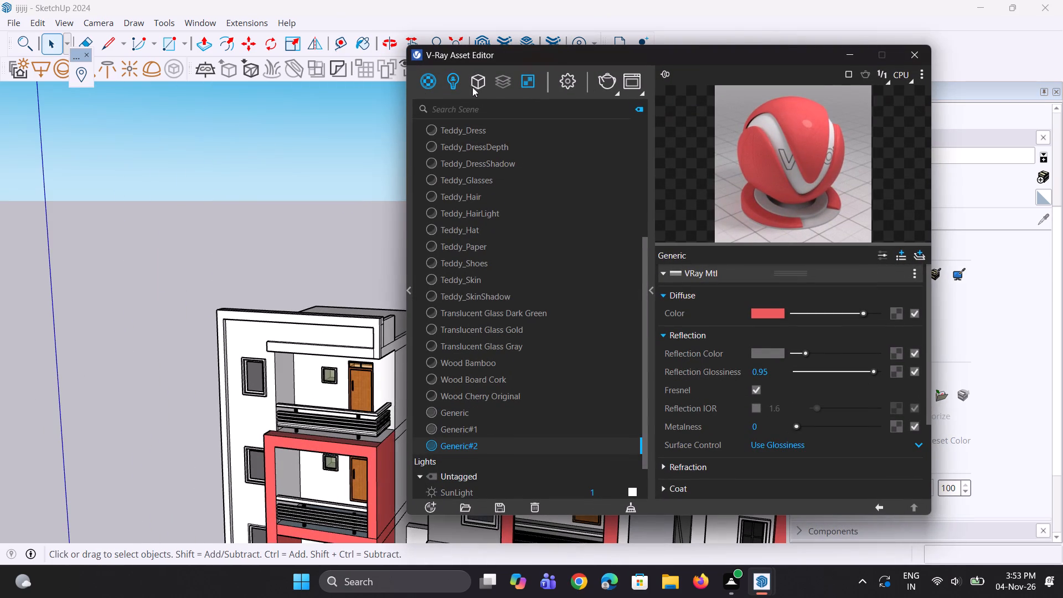
right_click(419, 87)
click(445, 112)
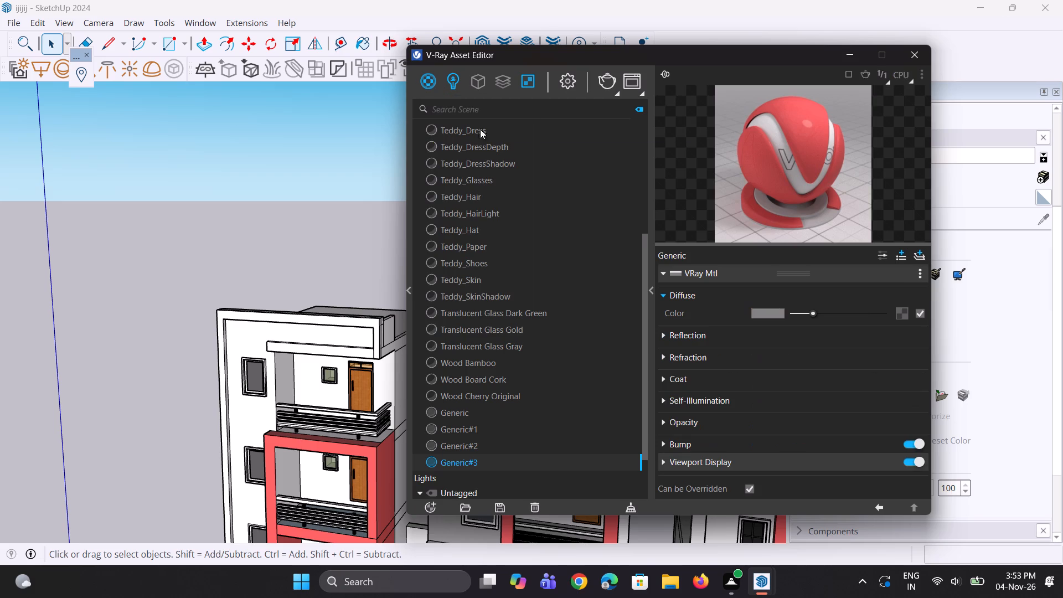
click(757, 319)
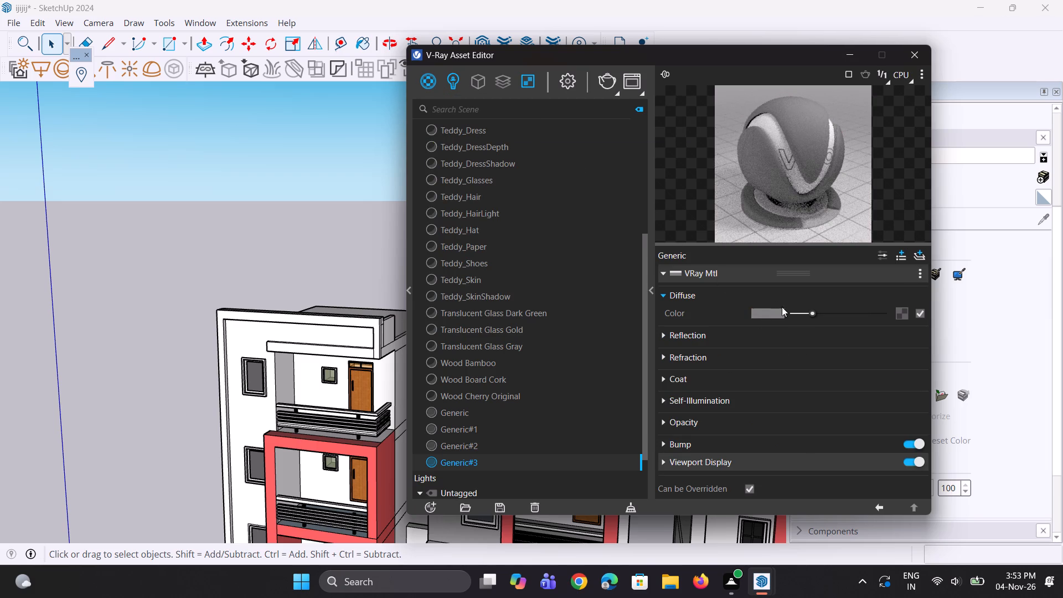
drag(814, 315, 838, 326)
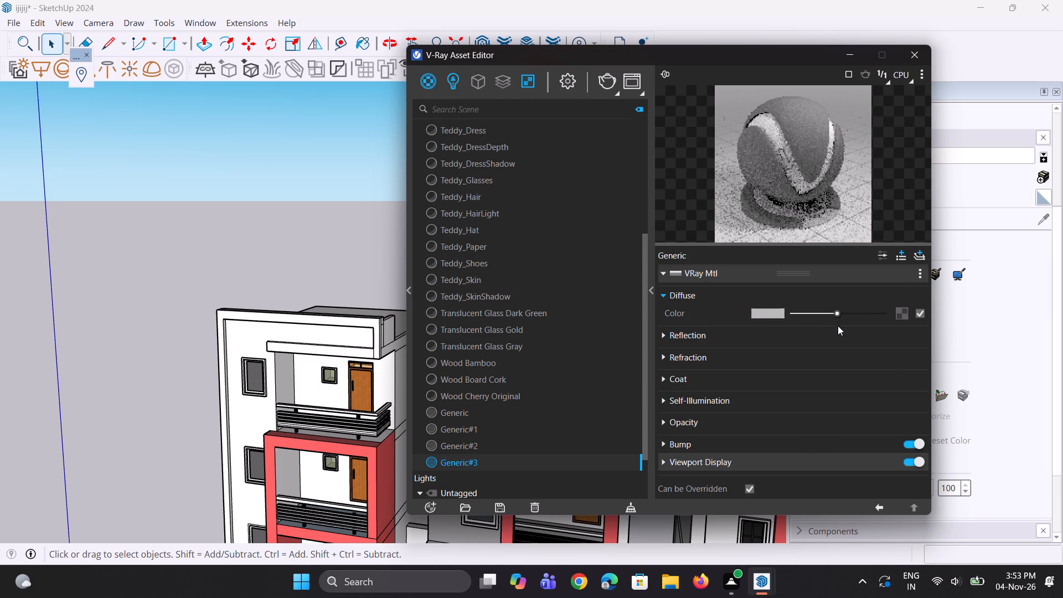
drag(838, 326, 846, 331)
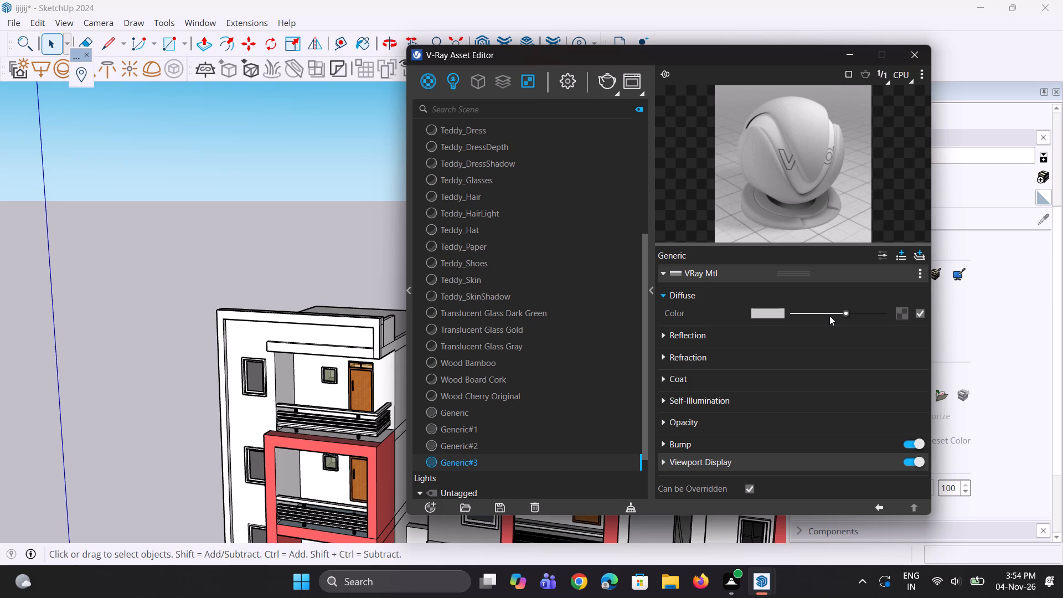
double_click(785, 154)
click(845, 55)
Paint the left section of the middle tower's parapet and its slot's inner face with the Generic#3 material.
click(808, 162)
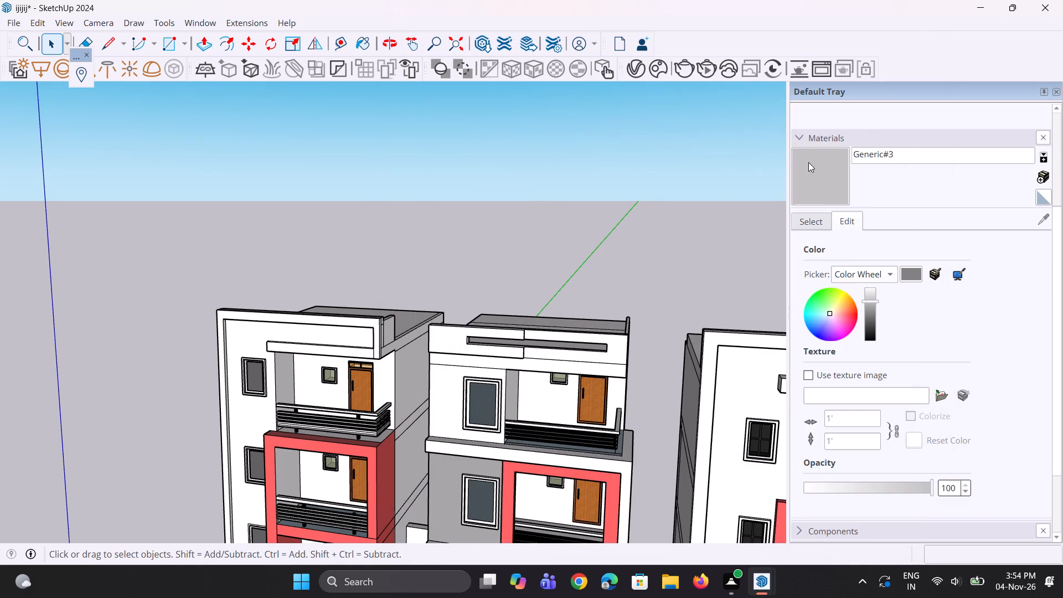
scroll(358, 324, down, 3)
scroll(459, 370, up, 5)
click(462, 334)
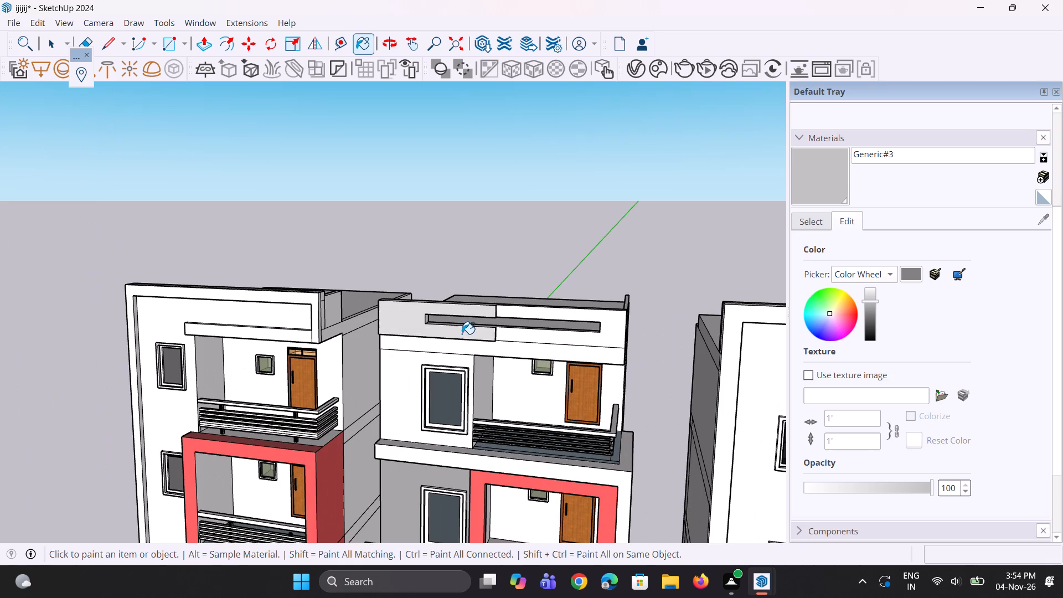
scroll(462, 333, up, 1)
middle_drag(462, 332, 427, 384)
scroll(416, 349, up, 11)
click(425, 333)
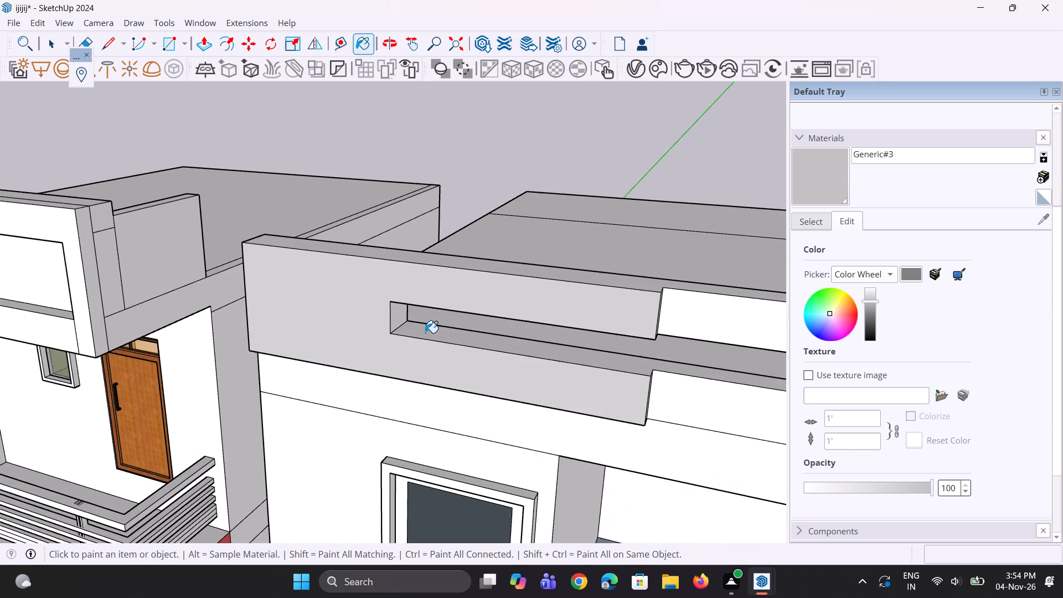
Lighten the diffuse colour of the Generic#3 V-Ray material further towards white.
scroll(425, 333, down, 5)
middle_drag(433, 369, 450, 337)
scroll(454, 325, up, 1)
scroll(312, 287, down, 5)
middle_drag(420, 349, 404, 289)
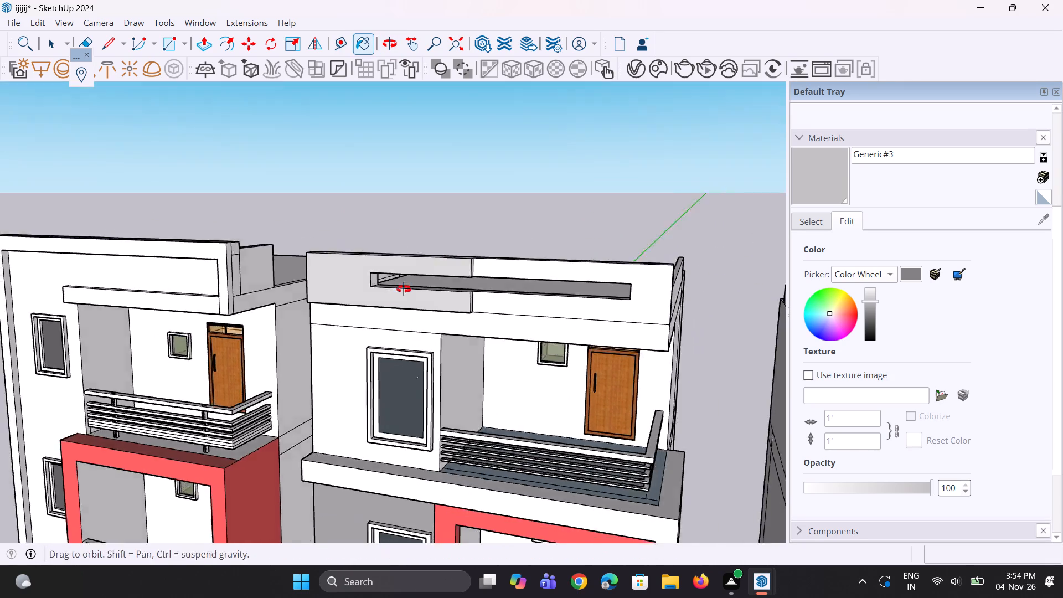
middle_drag(404, 289, 403, 287)
scroll(372, 280, down, 10)
middle_drag(411, 395, 406, 409)
scroll(405, 283, down, 5)
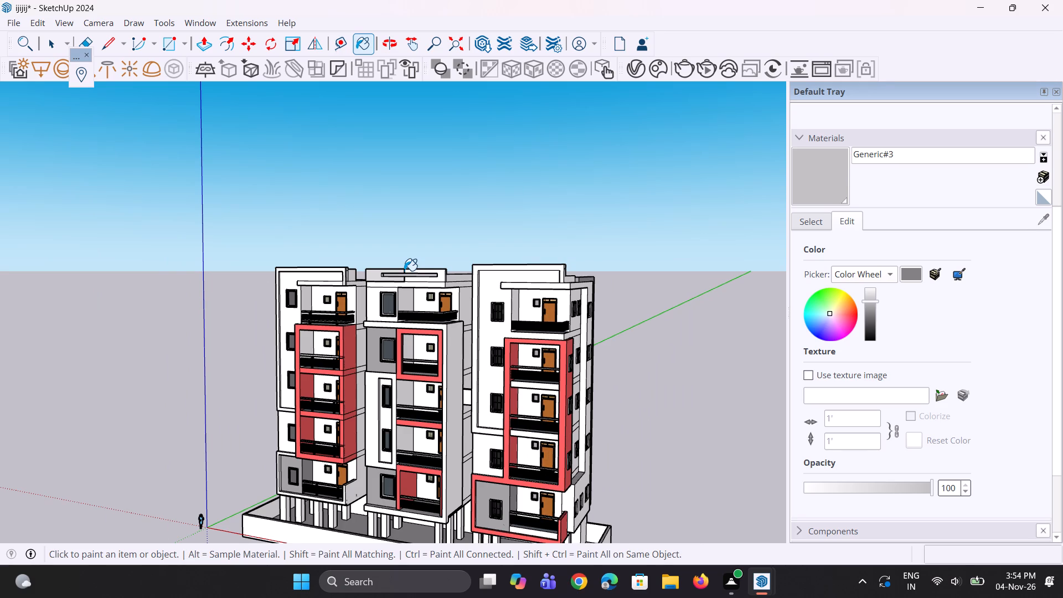
scroll(404, 271, down, 2)
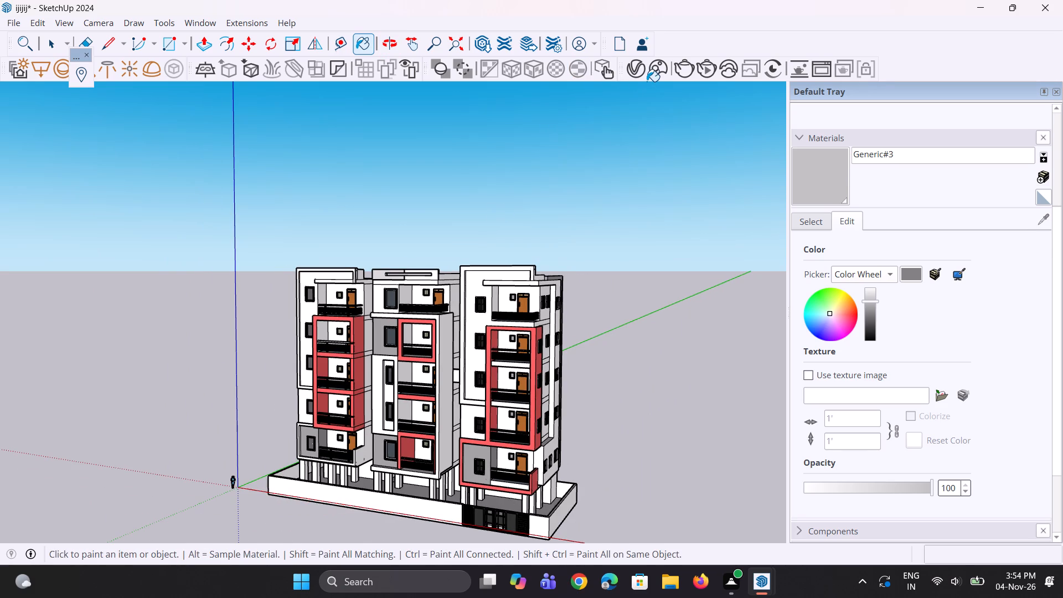
click(640, 69)
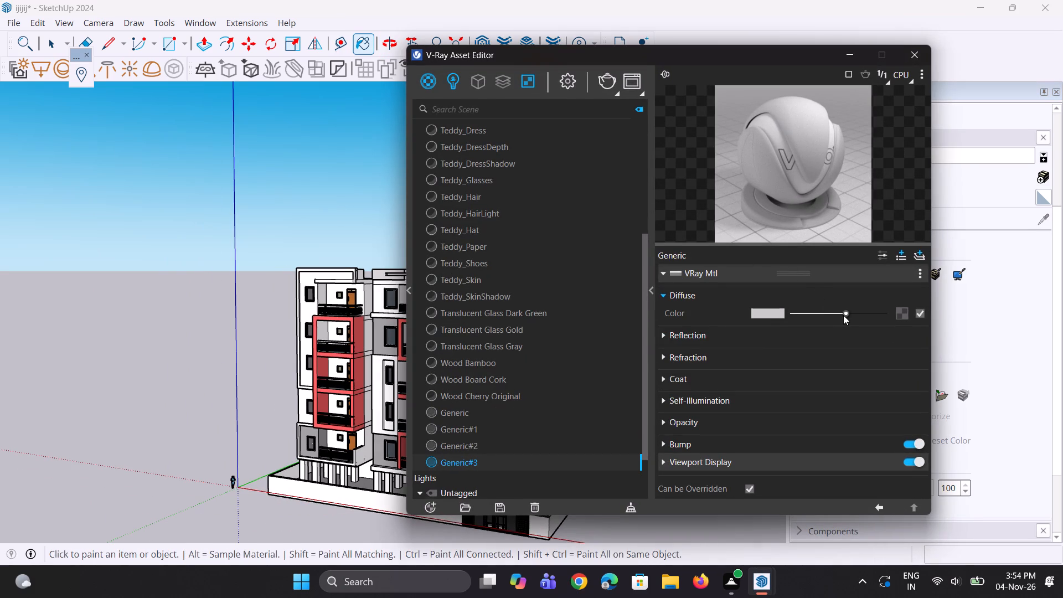
drag(843, 315, 853, 316)
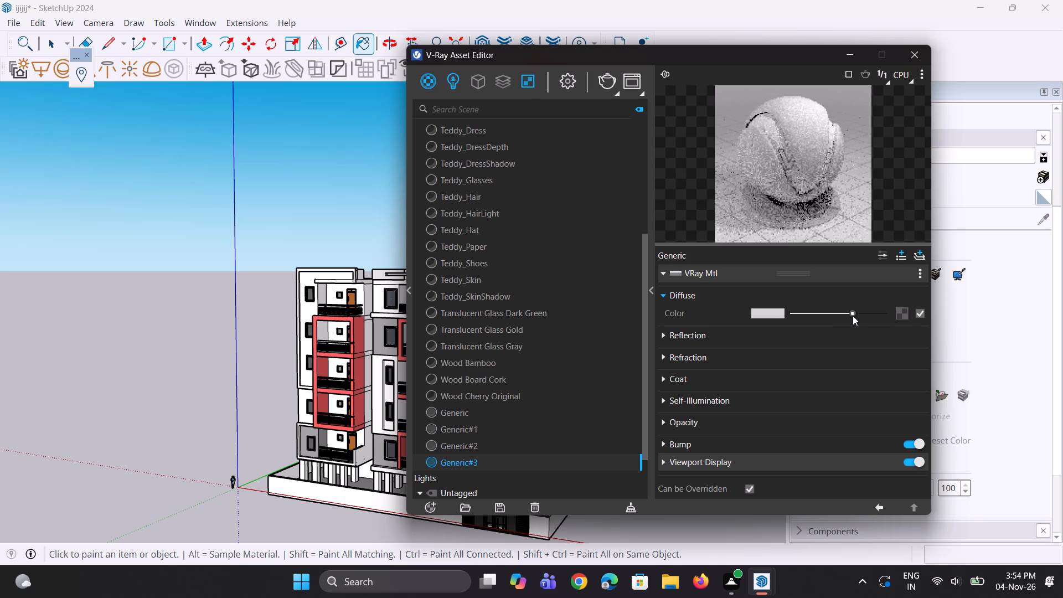
drag(853, 316, 860, 313)
click(846, 53)
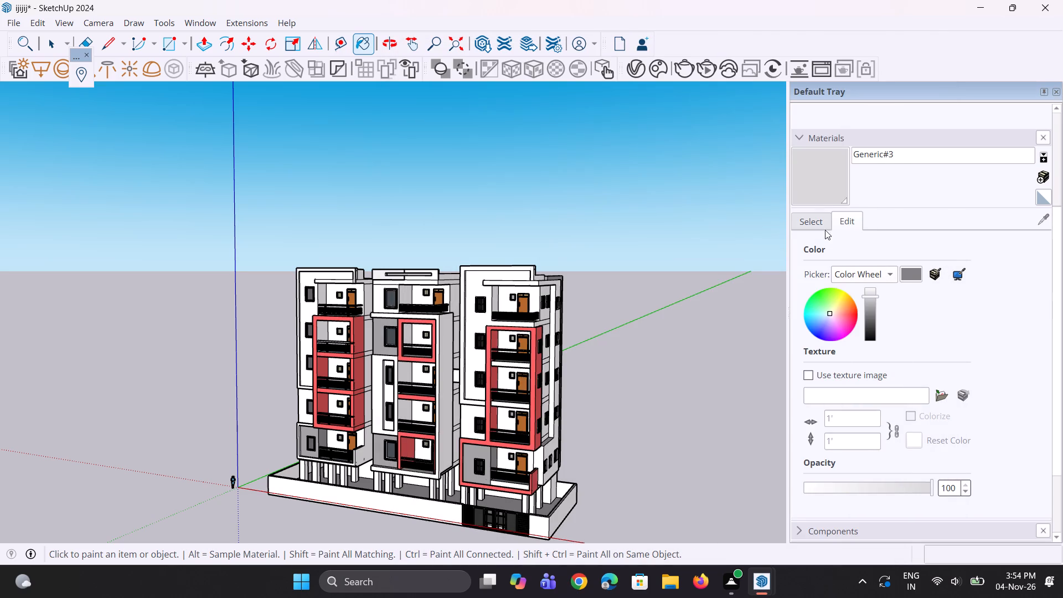
Paint the recessed front wall panels of the right and left towers with the Generic#3 material.
click(823, 180)
scroll(386, 303, up, 3)
scroll(461, 347, up, 3)
click(517, 328)
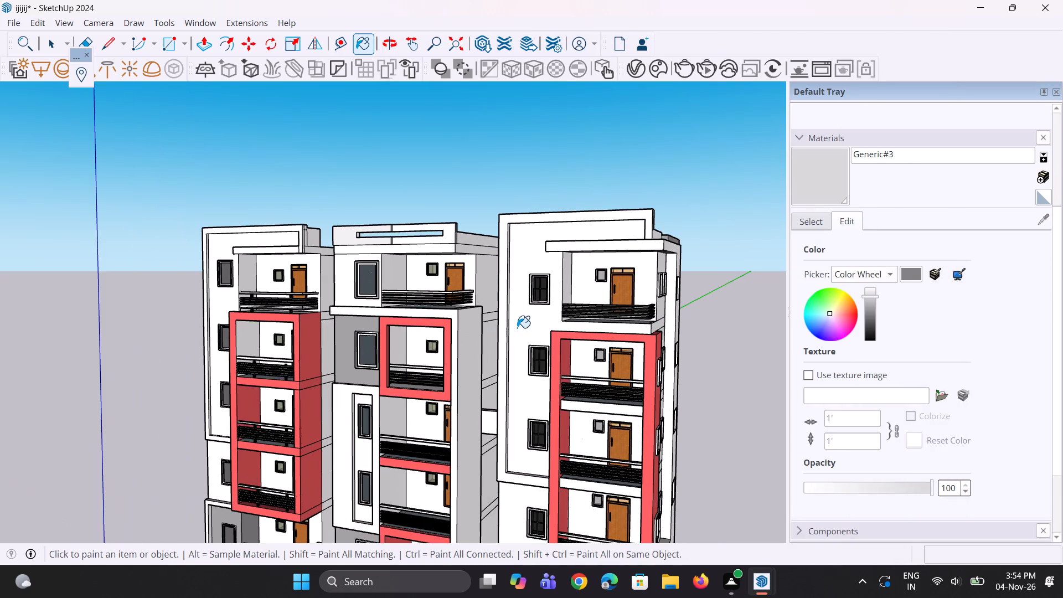
scroll(512, 318, down, 5)
middle_drag(565, 307, 533, 306)
scroll(533, 298, down, 4)
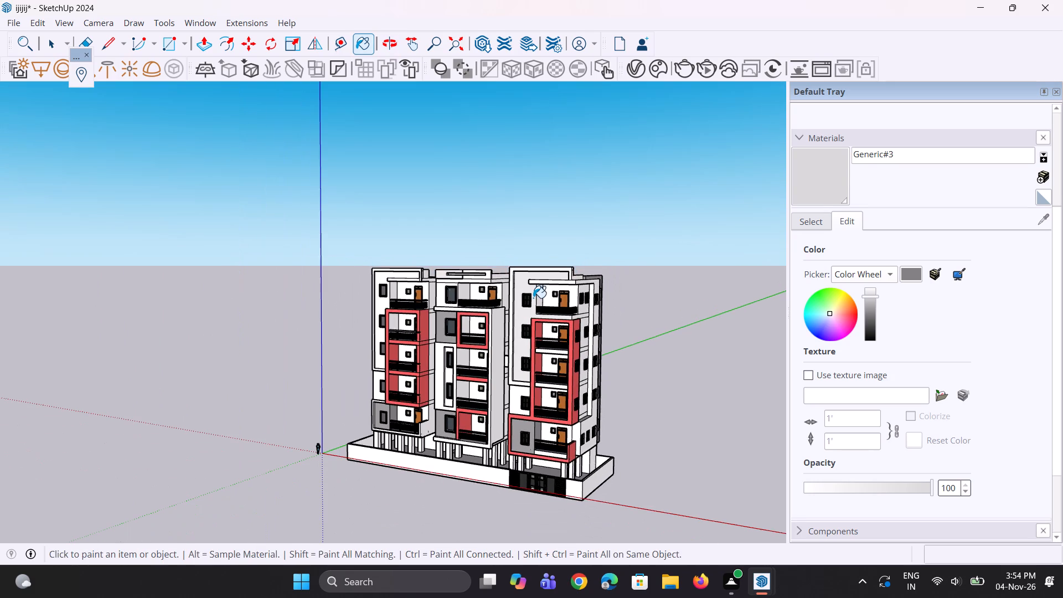
scroll(296, 232, up, 3)
scroll(392, 289, up, 6)
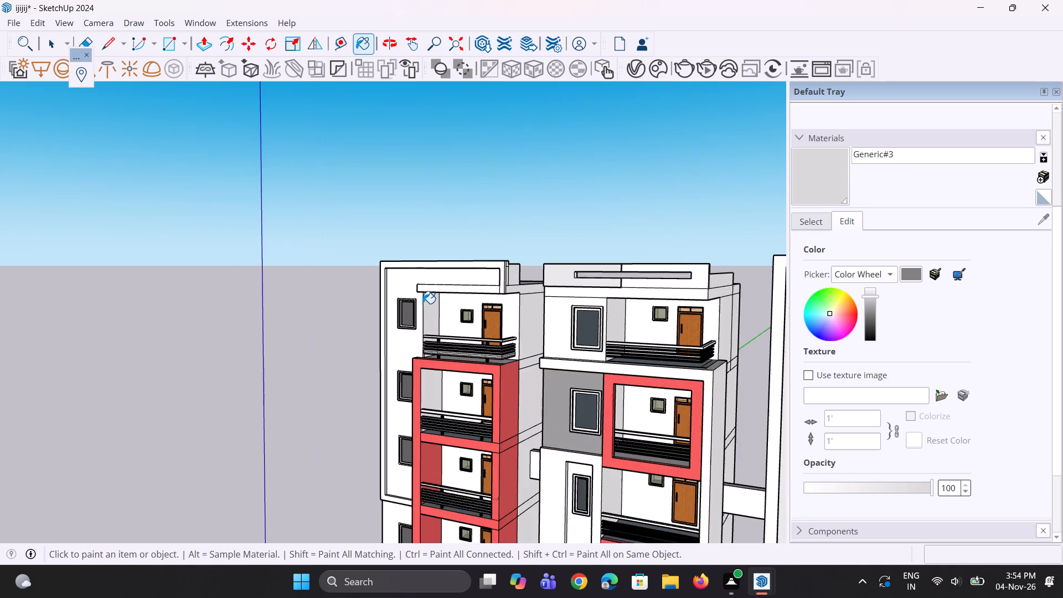
scroll(421, 303, up, 3)
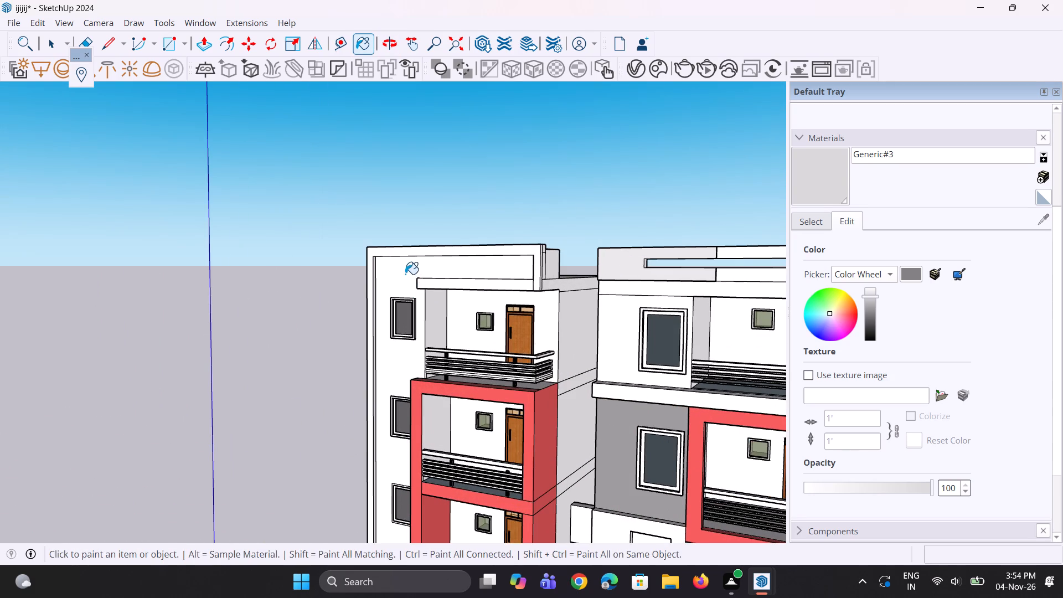
click(405, 274)
Erase the stray seam edges at the corner where the left tower's parapet frame meets its projecting beam.
middle_drag(459, 304, 372, 456)
scroll(533, 388, up, 2)
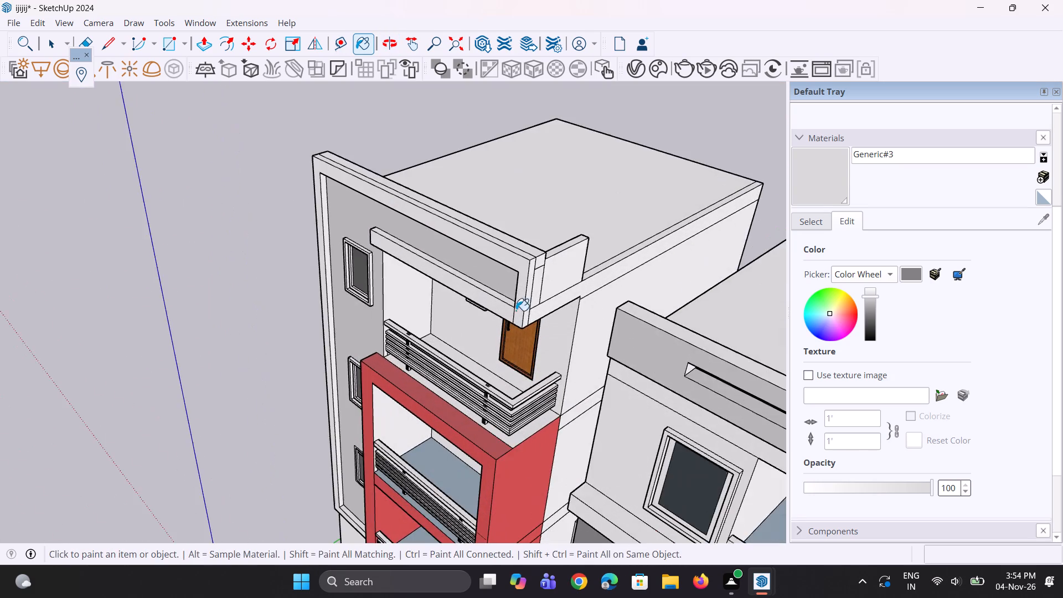
scroll(516, 311, up, 11)
key(e)
drag(523, 318, 511, 317)
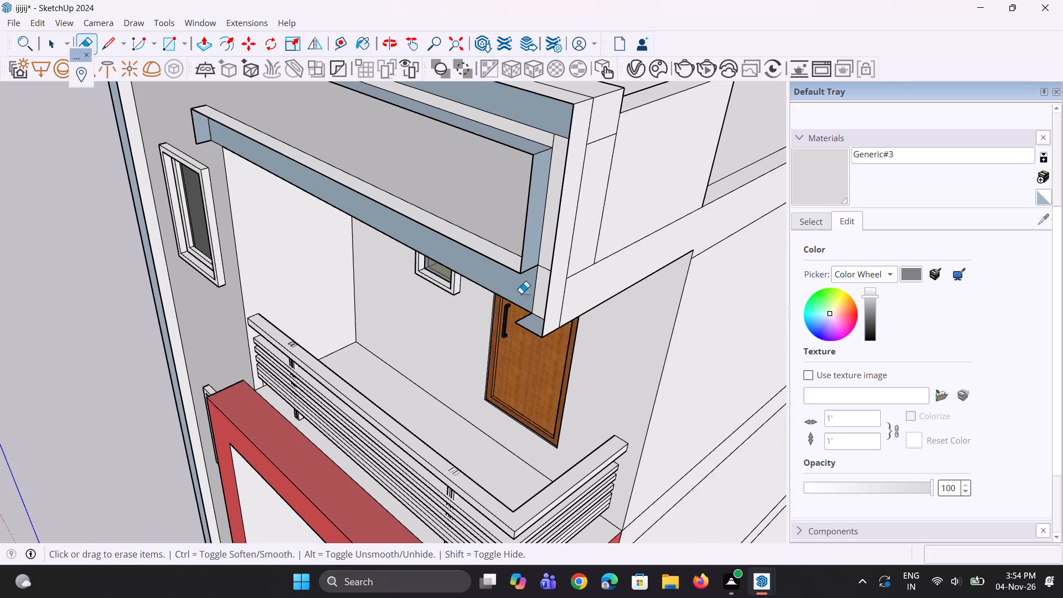
key(ctrl+z)
ctrl+scroll(534, 282, up, 2)
drag(534, 281, 511, 296)
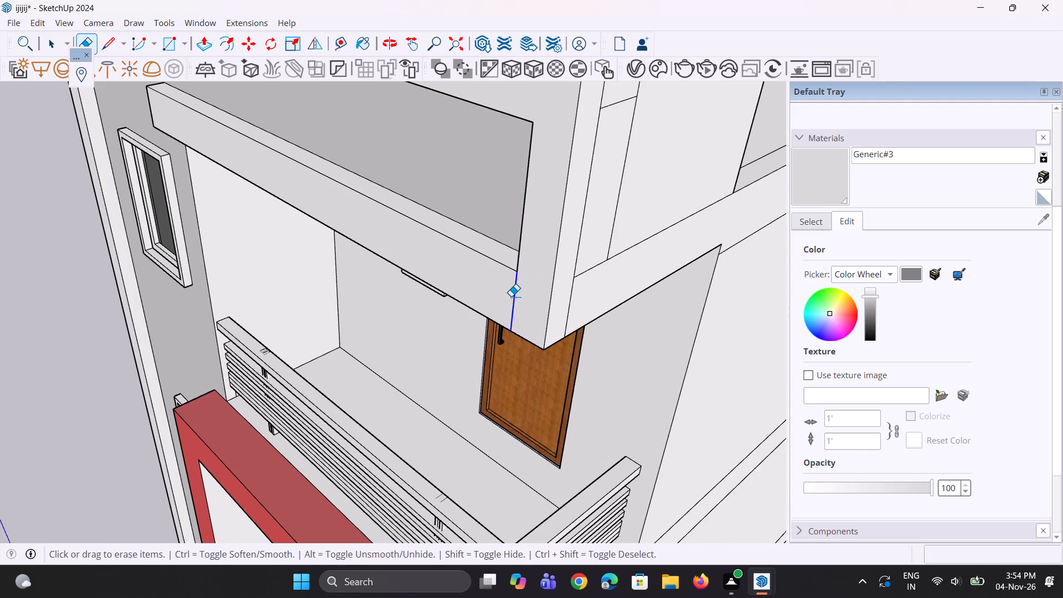
drag(511, 296, 510, 296)
scroll(510, 296, down, 4)
scroll(588, 176, up, 2)
click(579, 167)
scroll(557, 224, down, 4)
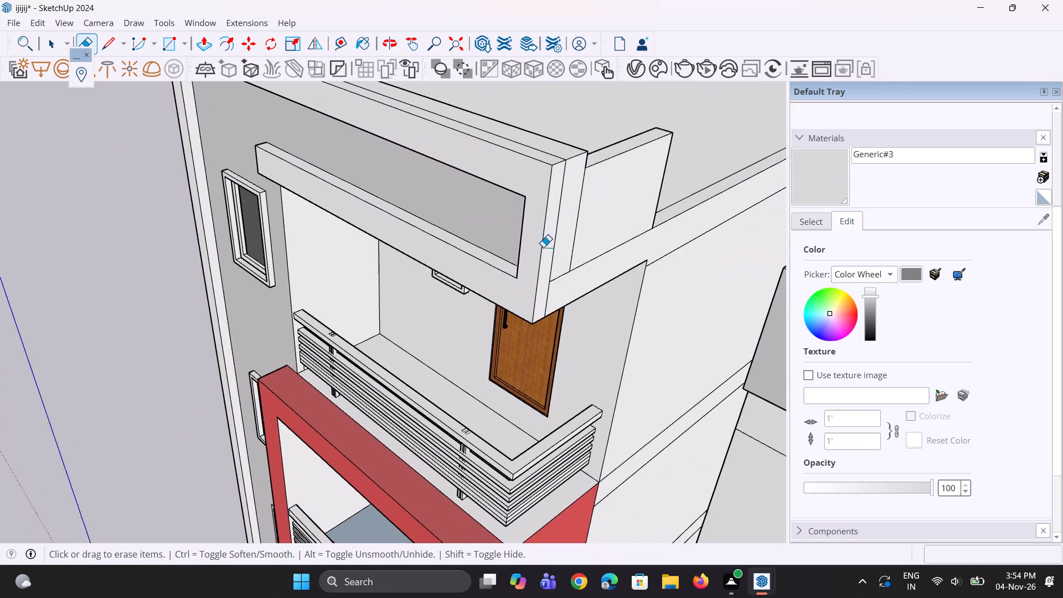
Erase the vertical seam between the left tower's parapet frame and its short side wall.
middle_drag(390, 297, 471, 228)
scroll(471, 228, up, 1)
scroll(471, 228, down, 5)
middle_drag(467, 228, 431, 214)
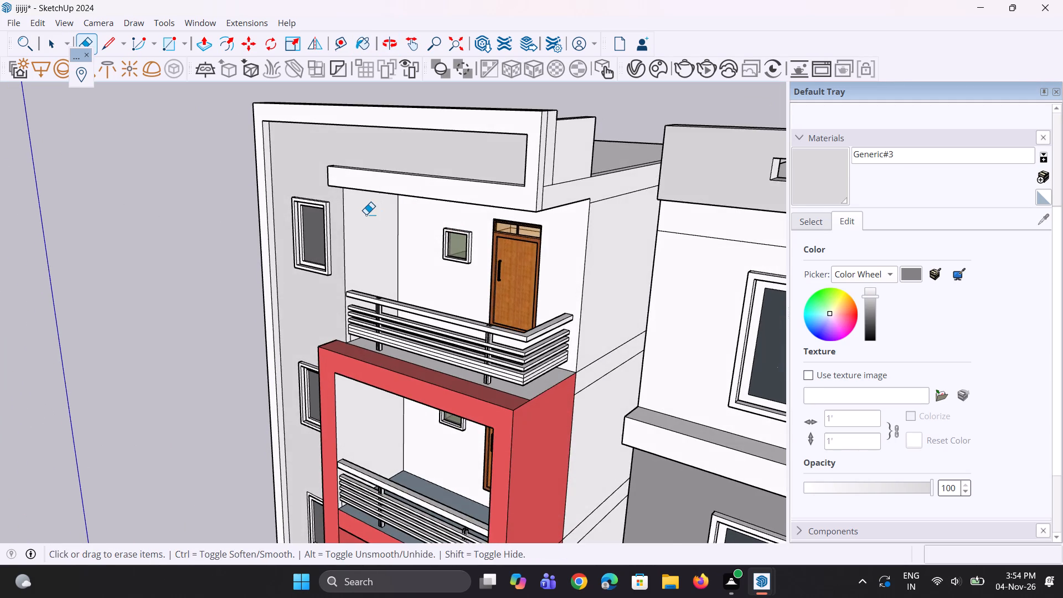
scroll(366, 214, down, 4)
middle_drag(570, 140, 409, 215)
scroll(427, 201, up, 3)
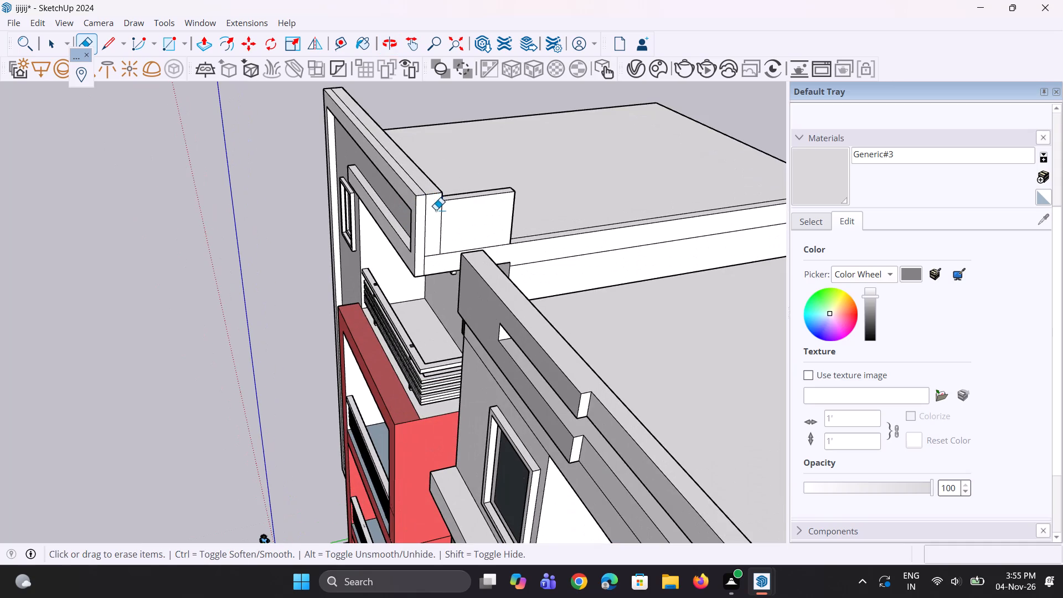
drag(437, 214, 443, 221)
scroll(448, 204, up, 5)
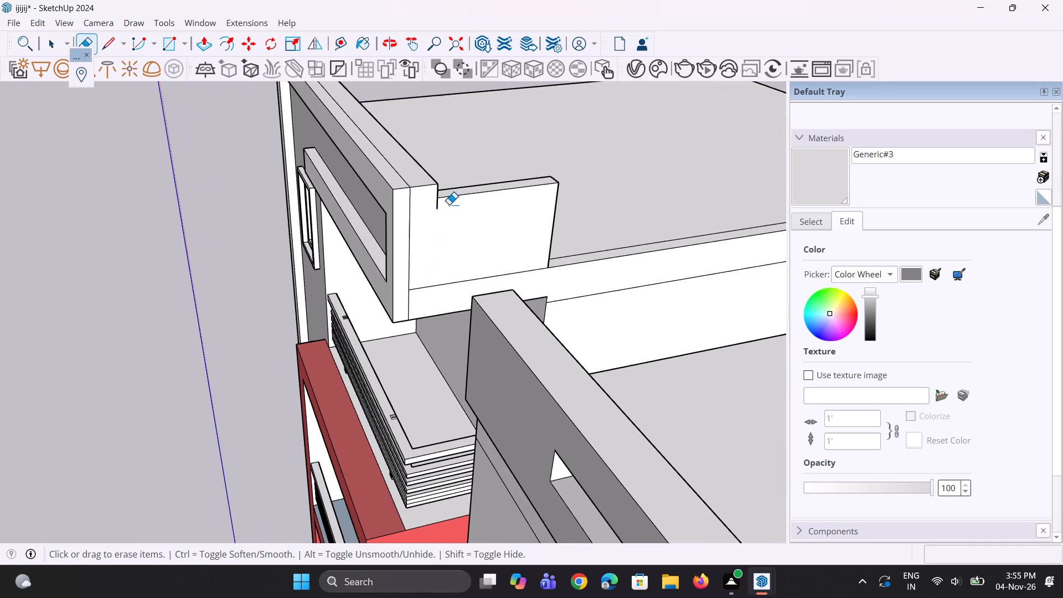
Push/Pull the left tower's short parapet side wall up 7 11/16" to the frame's top and clear the leftover edge.
key(p)
click(451, 187)
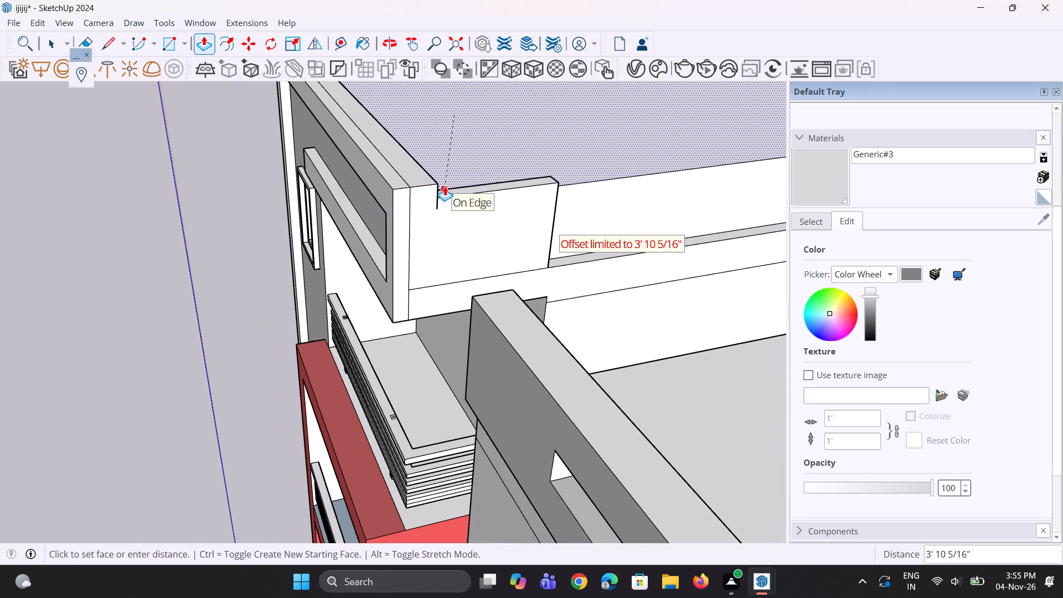
key(Escape)
scroll(452, 192, up, 1)
click(452, 192)
click(427, 183)
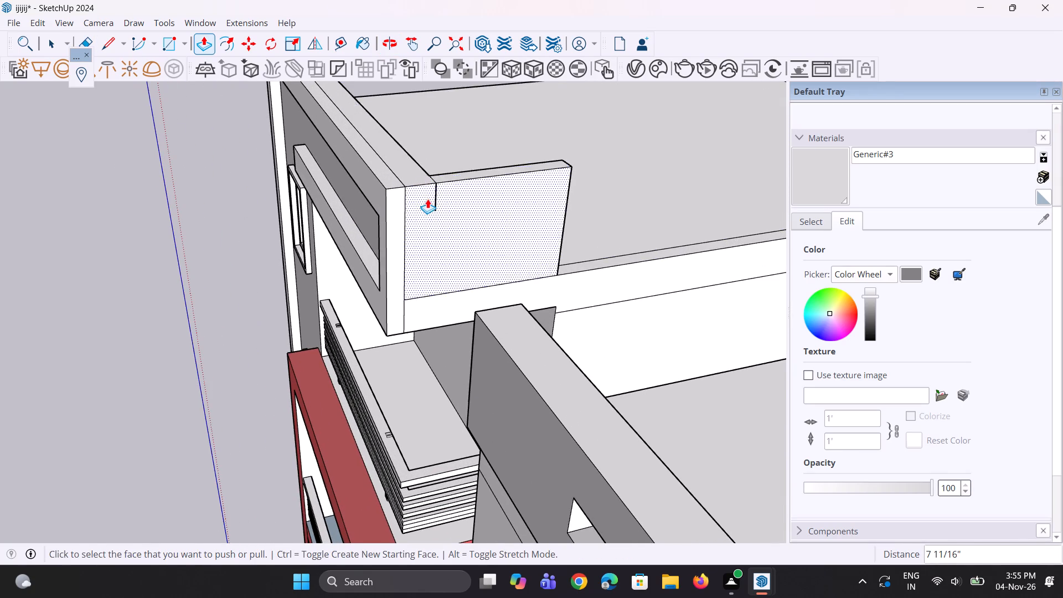
scroll(427, 199, up, 11)
middle_click(441, 203)
drag(444, 205, 434, 205)
key(e)
Erase the horizontal seam between the left tower's parapet side wall and the band below it.
scroll(441, 203, down, 5)
middle_drag(215, 244, 275, 221)
scroll(281, 208, down, 7)
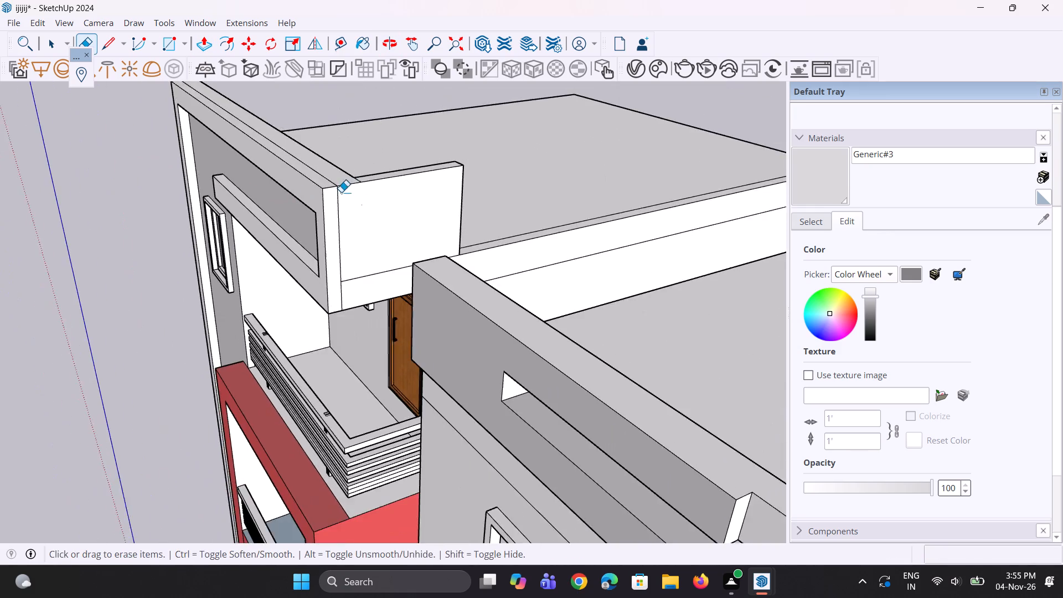
middle_drag(355, 191, 403, 83)
scroll(346, 169, up, 2)
scroll(347, 167, down, 5)
scroll(394, 178, up, 3)
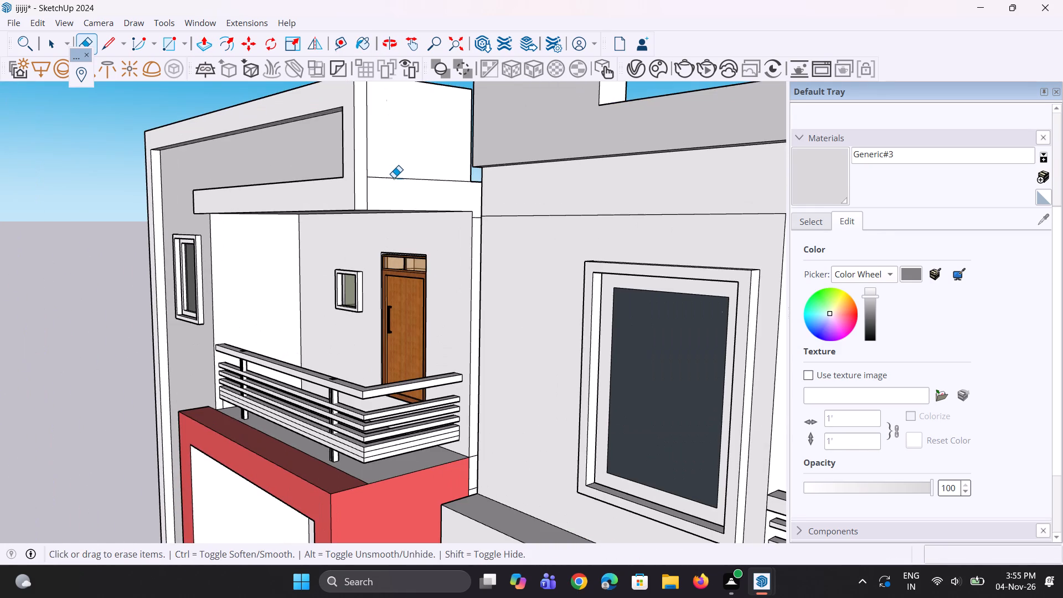
scroll(396, 193, up, 3)
click(416, 182)
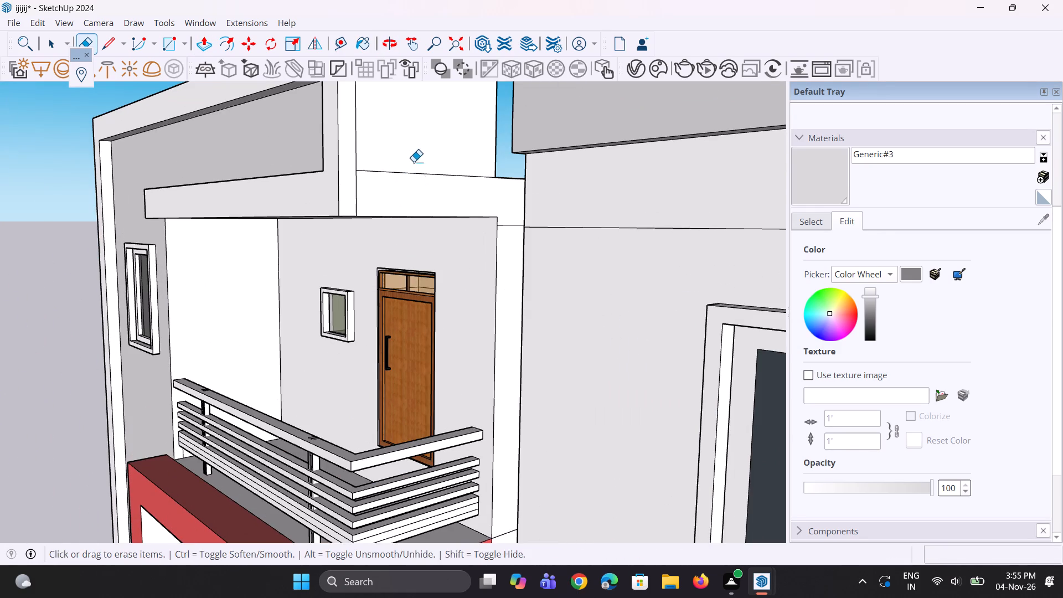
drag(414, 162, 414, 181)
scroll(411, 174, down, 5)
drag(392, 172, 390, 178)
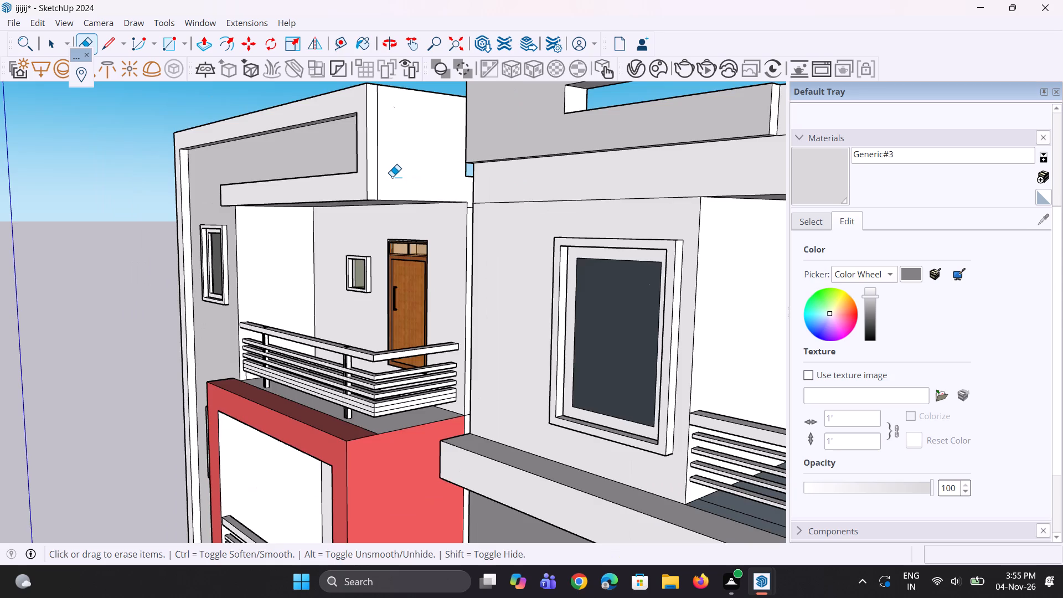
Examine the three towers' parapets and painted facades from the side and as a whole.
scroll(392, 173, down, 10)
scroll(393, 171, up, 1)
middle_drag(393, 171, 386, 171)
scroll(386, 171, down, 5)
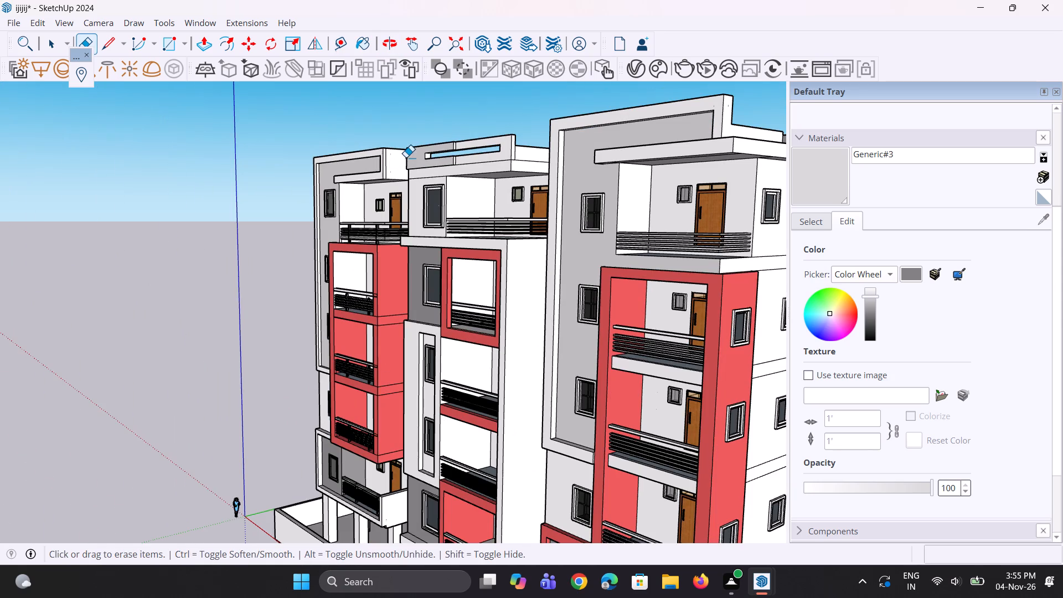
middle_drag(522, 181, 490, 183)
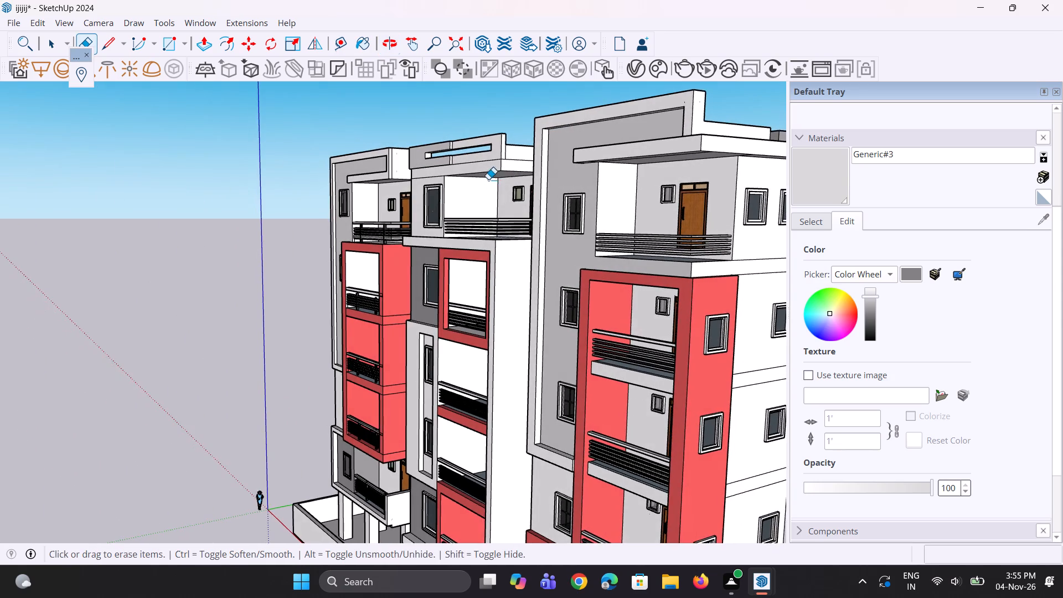
scroll(499, 146, up, 6)
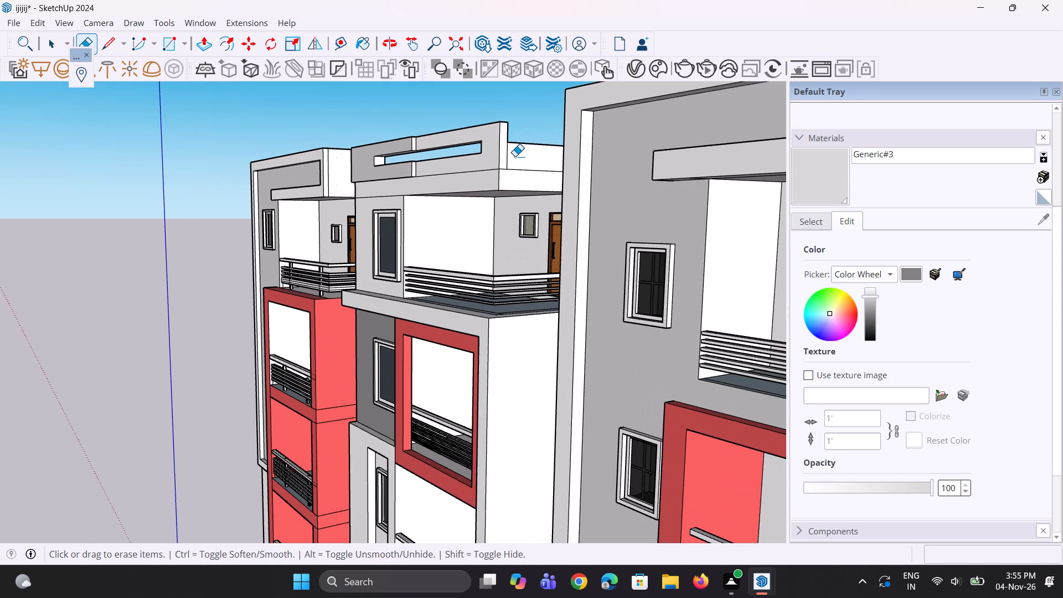
scroll(515, 156, down, 3)
scroll(384, 216, down, 10)
middle_drag(385, 213, 391, 214)
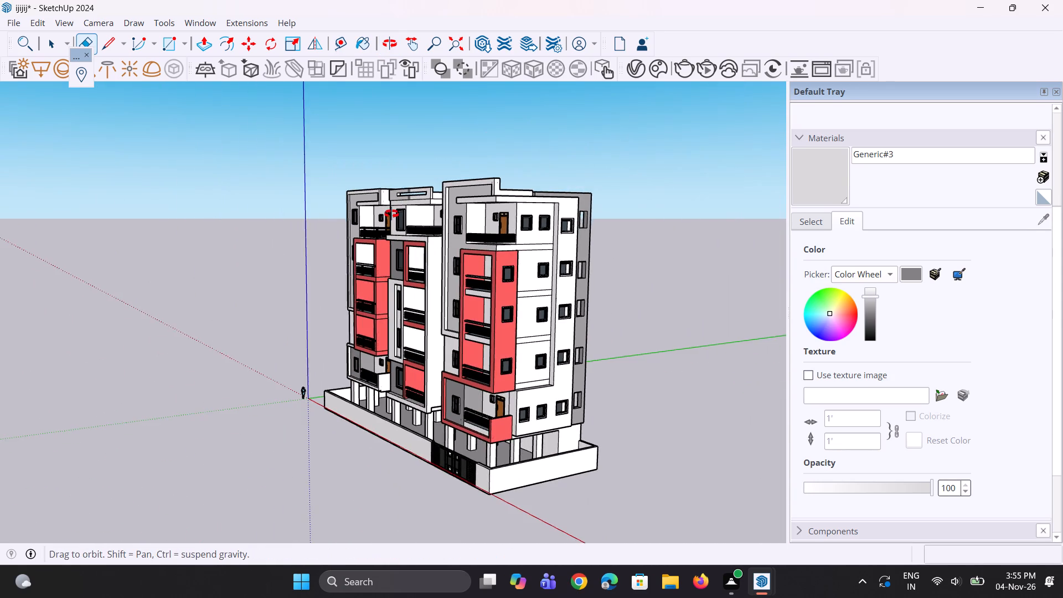
middle_drag(391, 214, 400, 210)
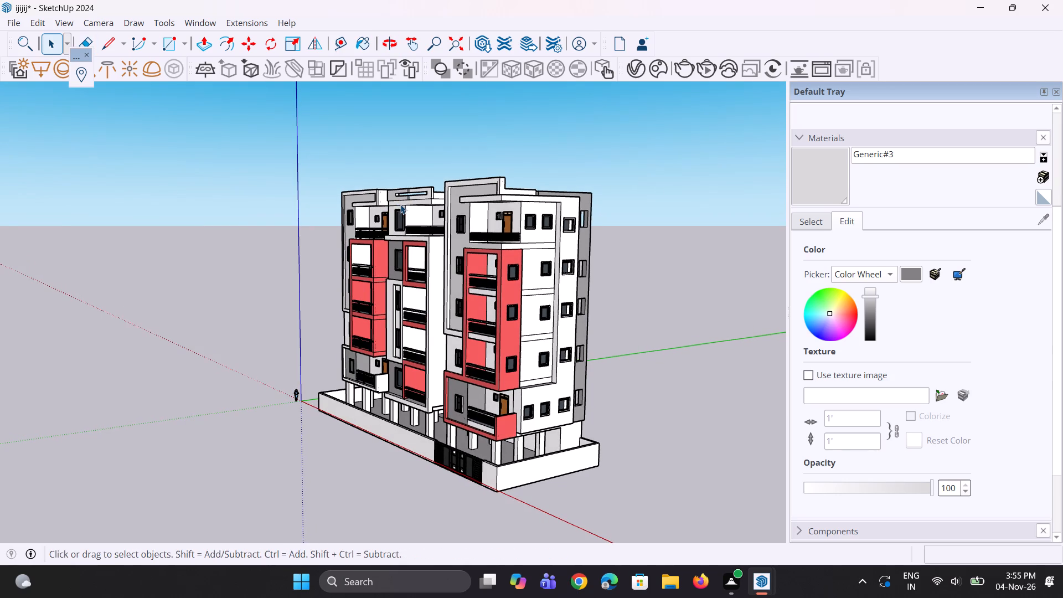
key(space)
key(space)
key(space)
Examine the lower floors, stilt columns and boundary wall from the corner and the front.
scroll(400, 183, down, 3)
scroll(458, 261, up, 3)
scroll(436, 380, up, 5)
middle_click(437, 378)
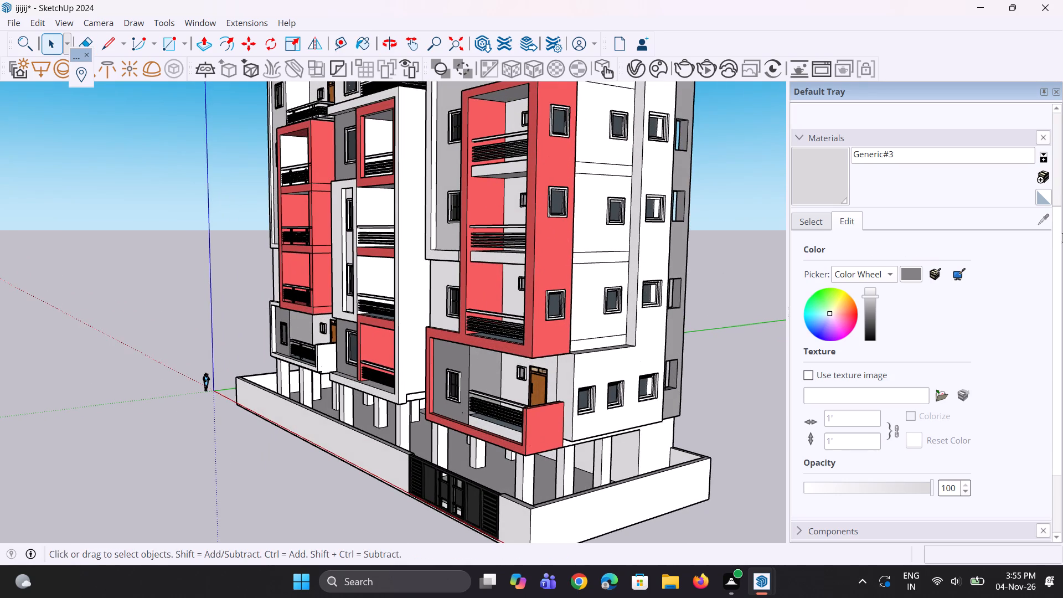
middle_drag(365, 302, 587, 234)
scroll(563, 203, down, 4)
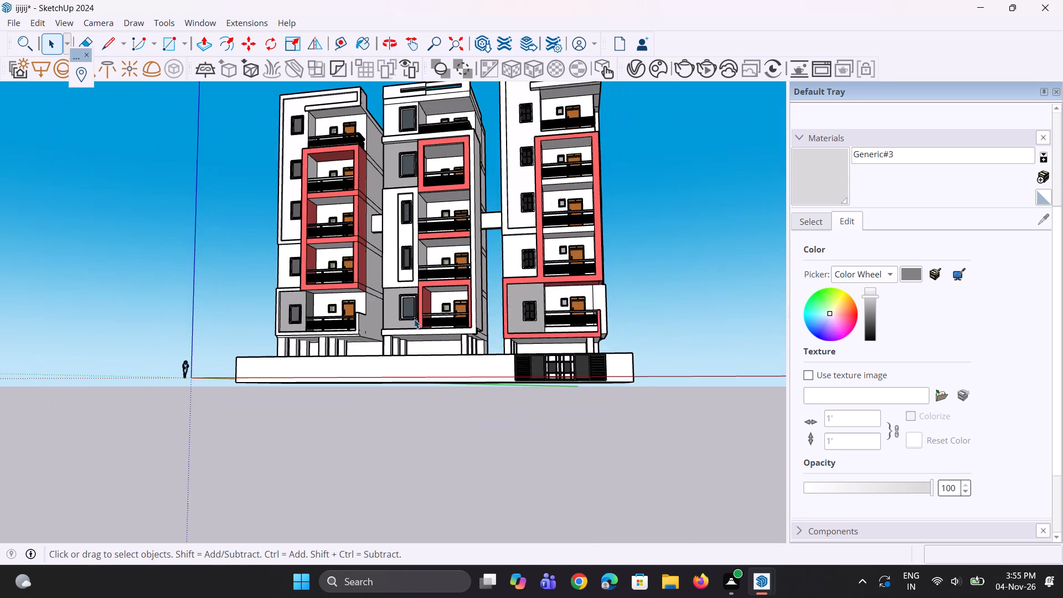
middle_drag(414, 319, 466, 353)
middle_drag(345, 354, 375, 353)
scroll(398, 367, up, 2)
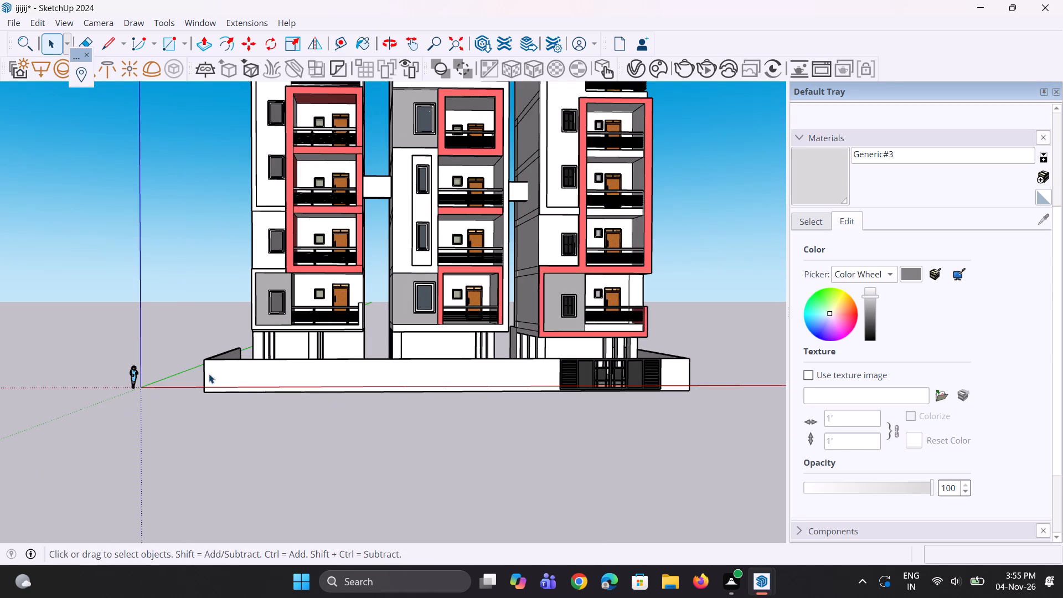
Draw a rectangle about 26' 6" by 7' 7 13/16" over the existing gate in the front boundary wall.
click(204, 374)
scroll(206, 375, up, 4)
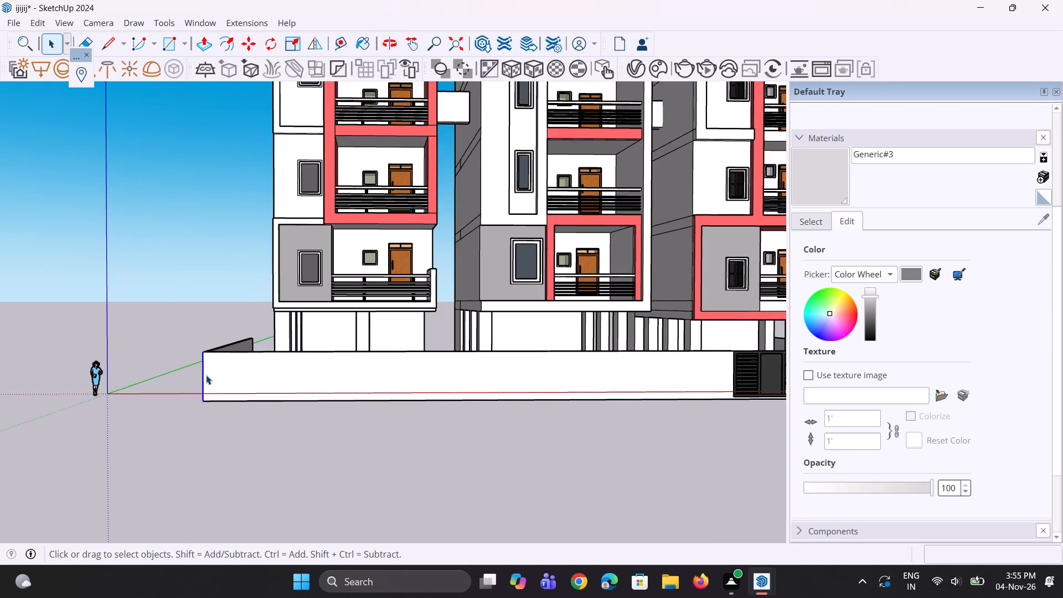
scroll(206, 375, up, 1)
scroll(210, 360, down, 4)
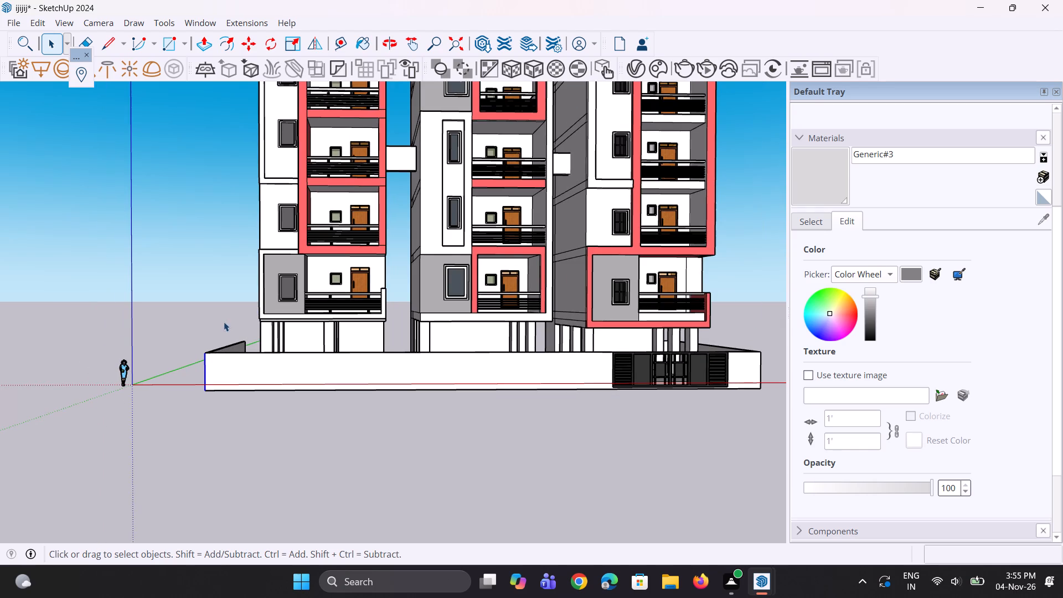
middle_drag(228, 326, 254, 366)
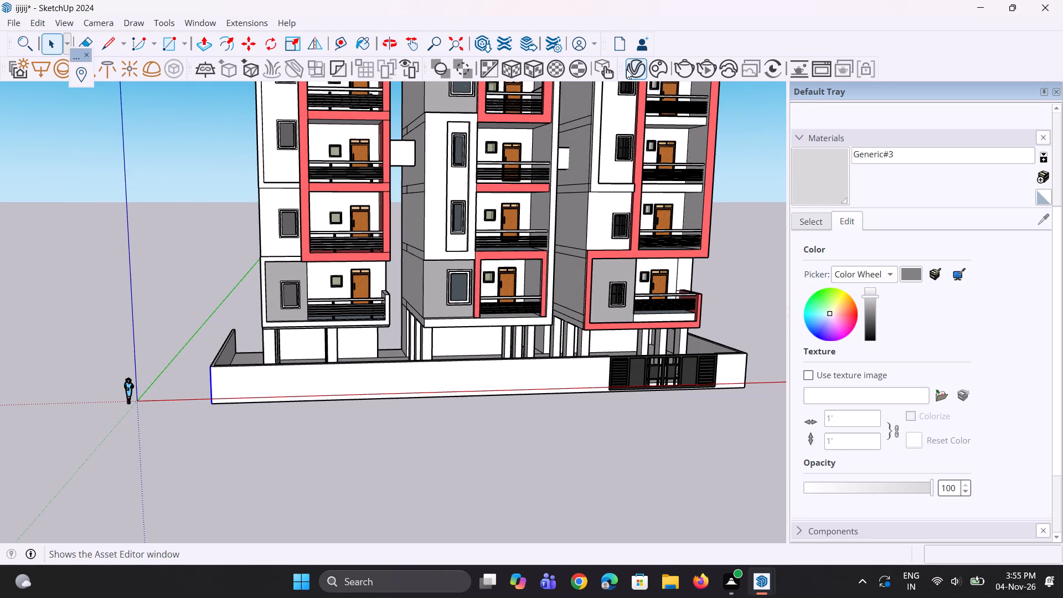
key(r)
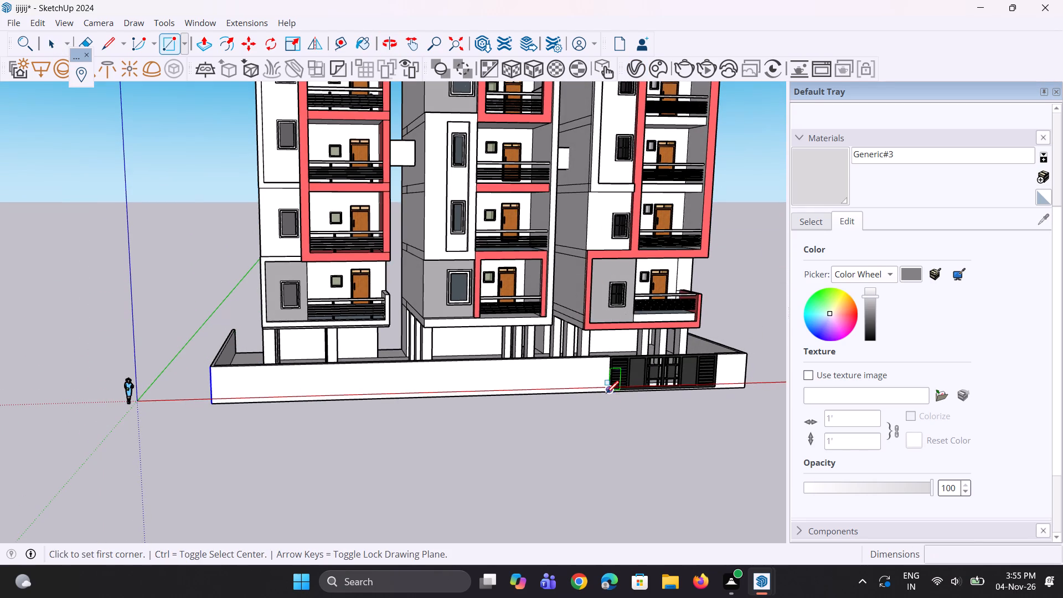
click(606, 393)
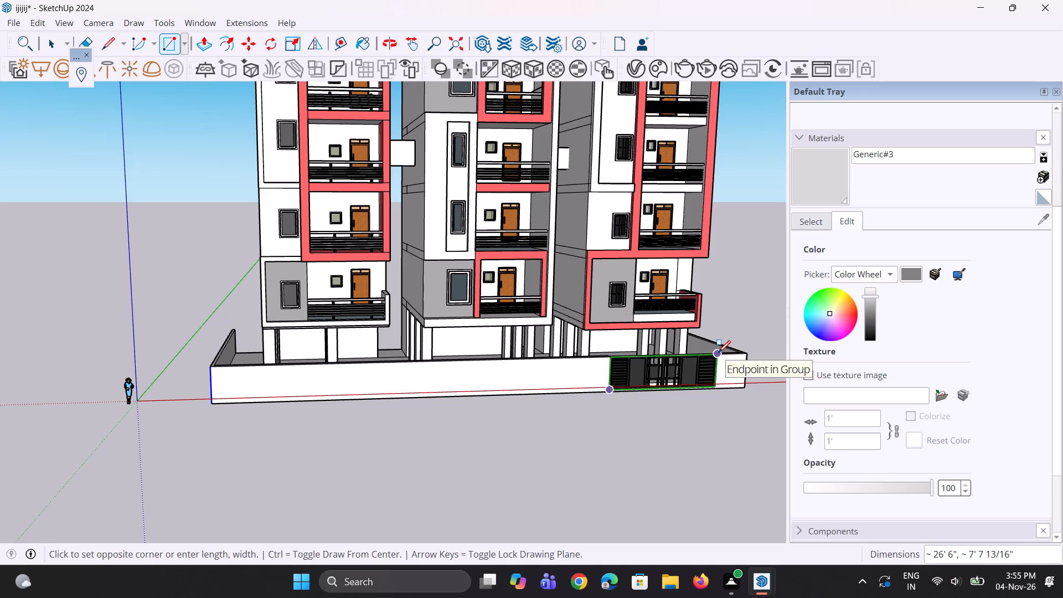
click(718, 353)
scroll(681, 393, up, 2)
key(space)
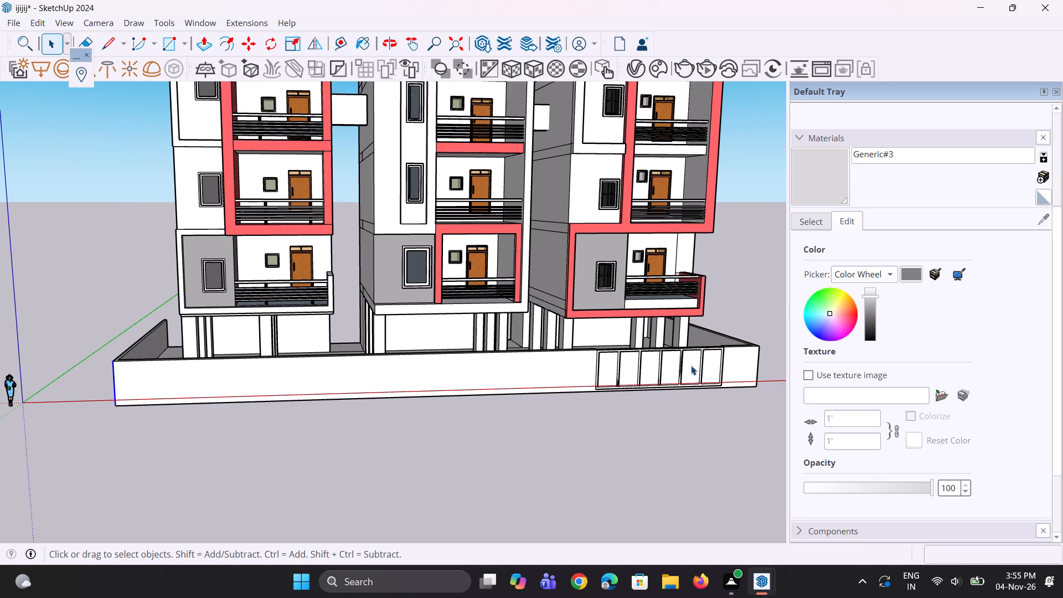
Copy the rectangle about 87' 9 1/2" along the front boundary wall to the stretch before the left tower.
click(691, 365)
scroll(674, 375, up, 2)
key(m)
click(674, 378)
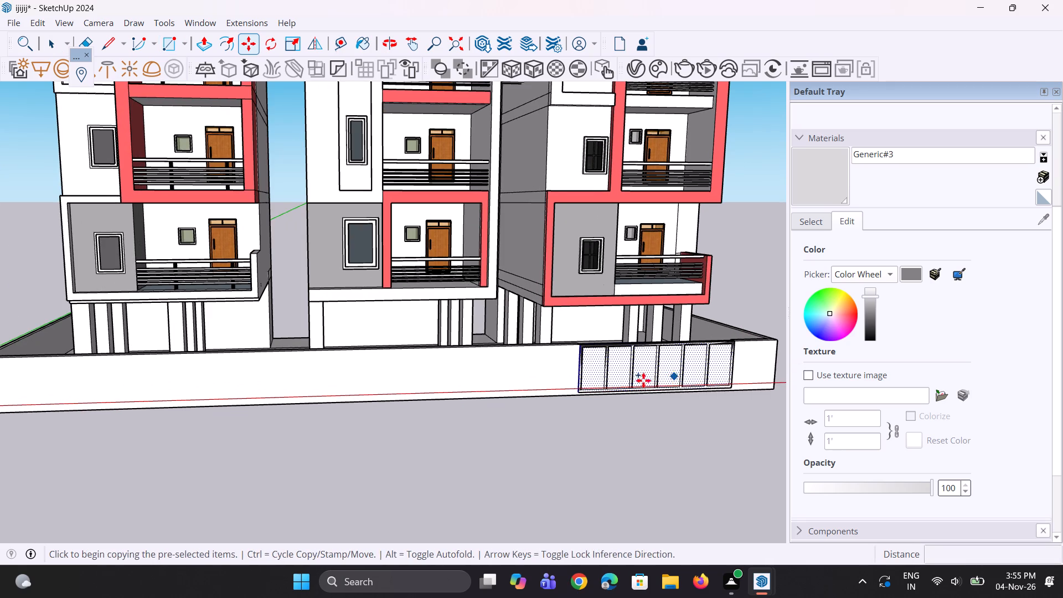
scroll(617, 381, down, 5)
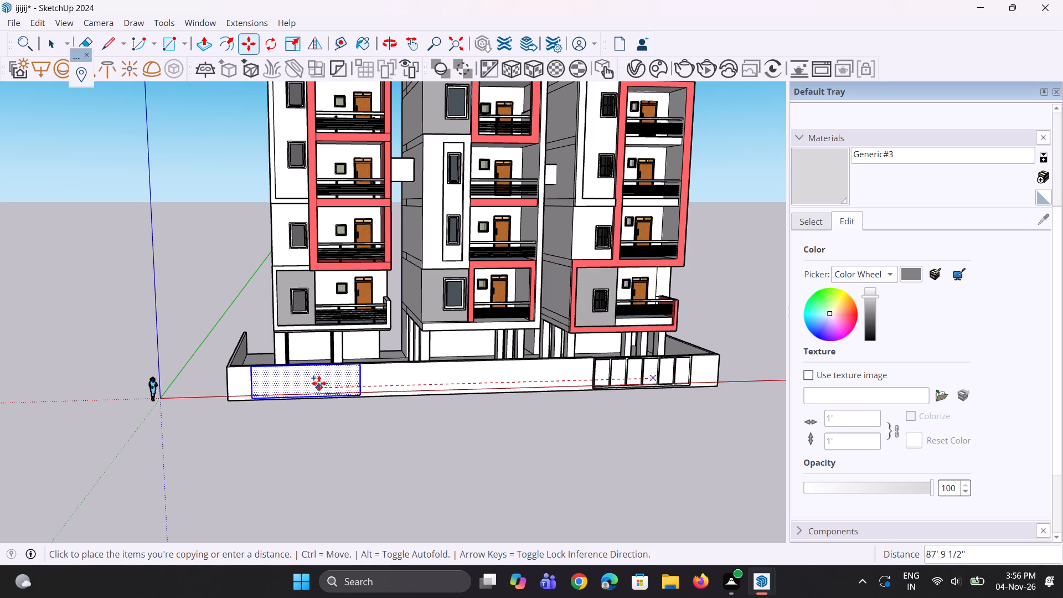
click(322, 383)
key(space)
key(space)
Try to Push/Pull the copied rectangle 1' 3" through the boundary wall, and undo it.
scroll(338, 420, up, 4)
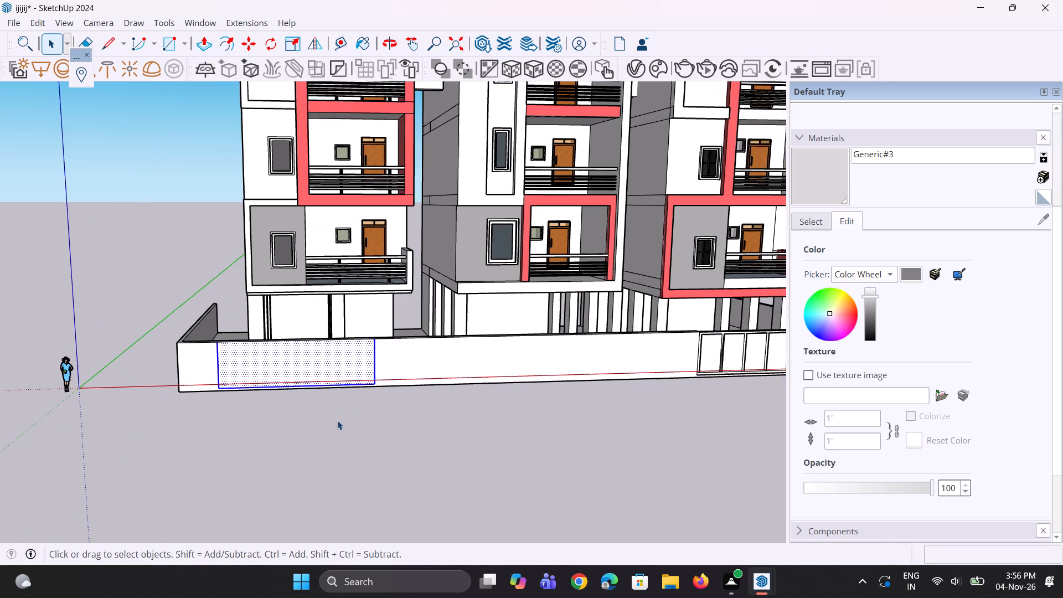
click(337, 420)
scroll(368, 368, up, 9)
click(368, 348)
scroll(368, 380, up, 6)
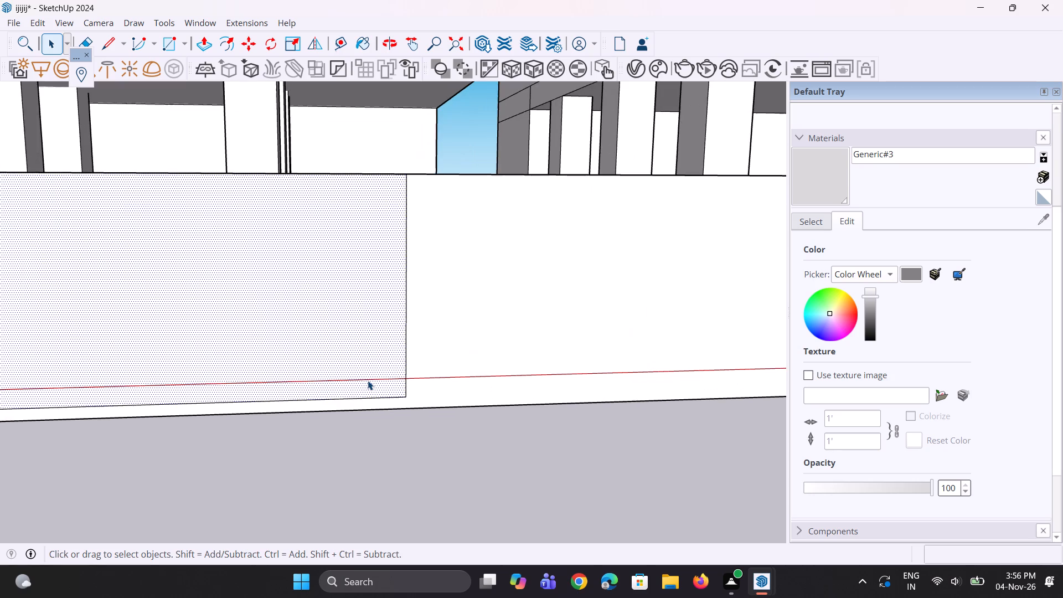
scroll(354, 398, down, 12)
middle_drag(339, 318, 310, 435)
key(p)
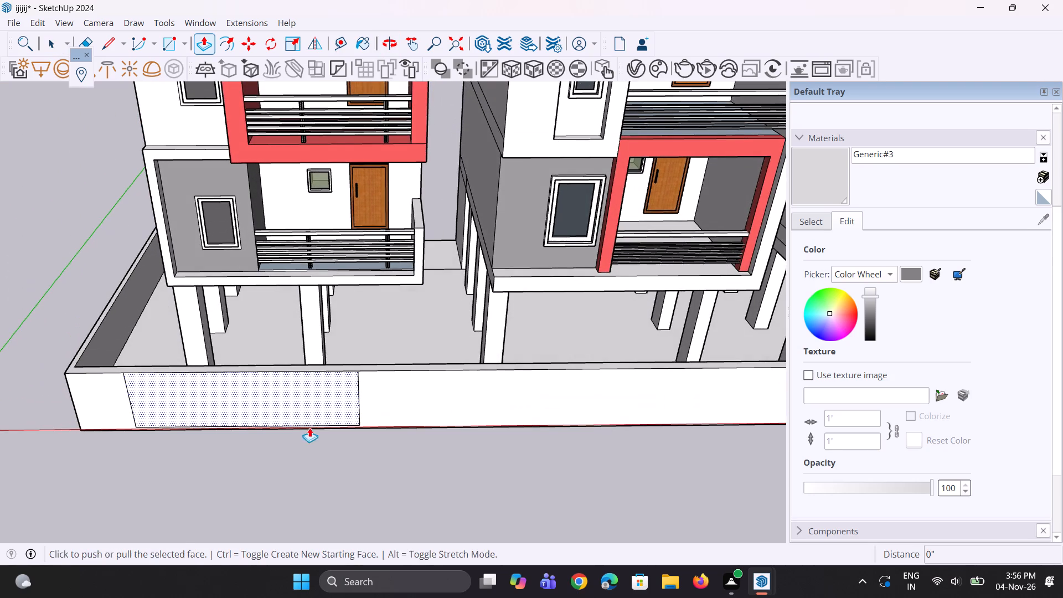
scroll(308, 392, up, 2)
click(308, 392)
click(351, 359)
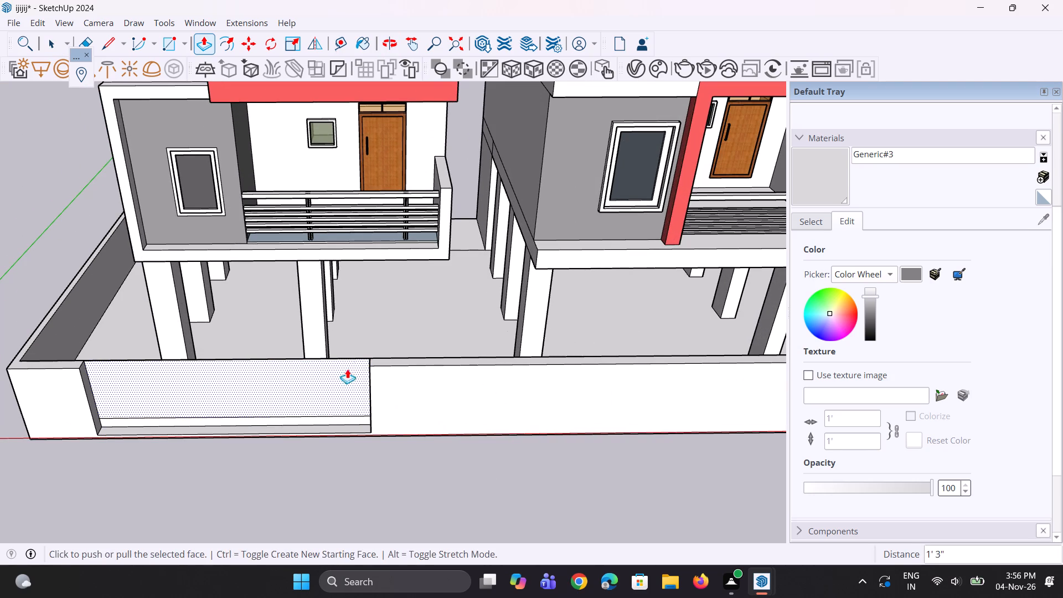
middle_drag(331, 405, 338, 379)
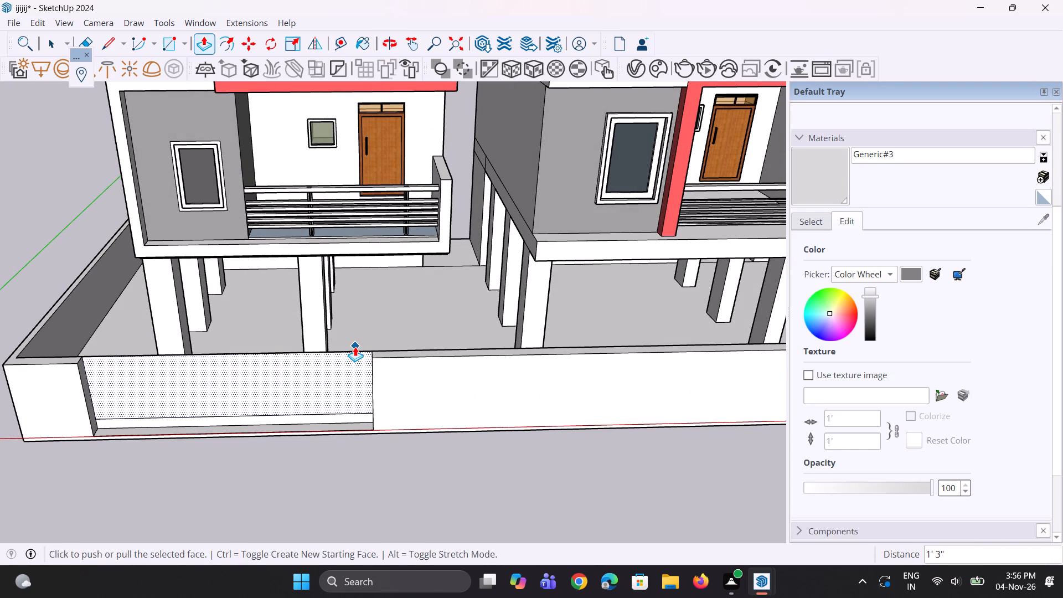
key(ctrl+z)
Push/Pull the copied rectangle 1' 3" through the wall and remove its leftover face and top edge to form an opening.
middle_drag(350, 384, 339, 453)
click(337, 411)
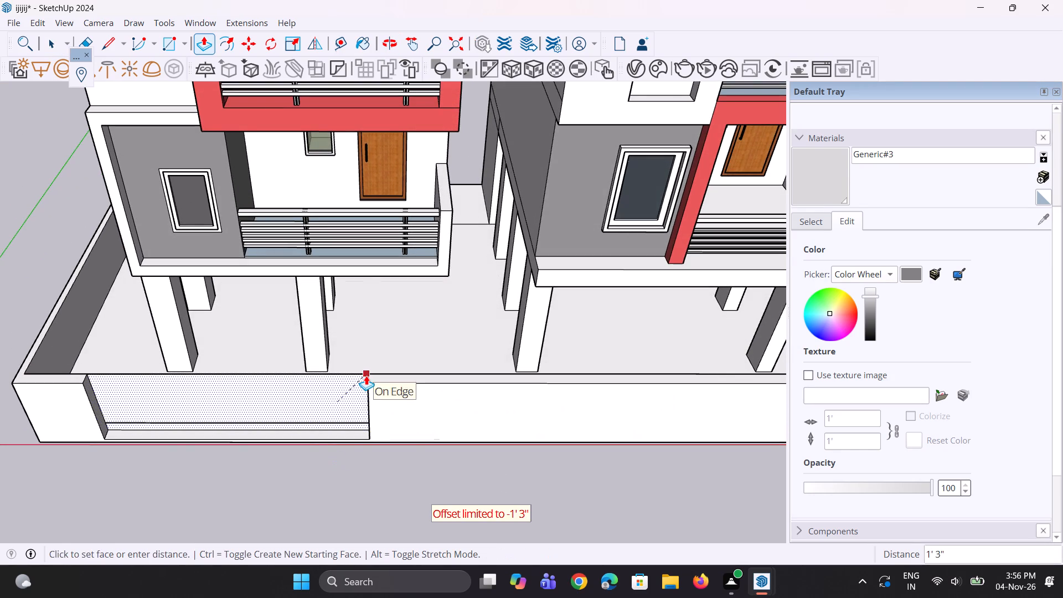
click(366, 375)
key(space)
click(361, 380)
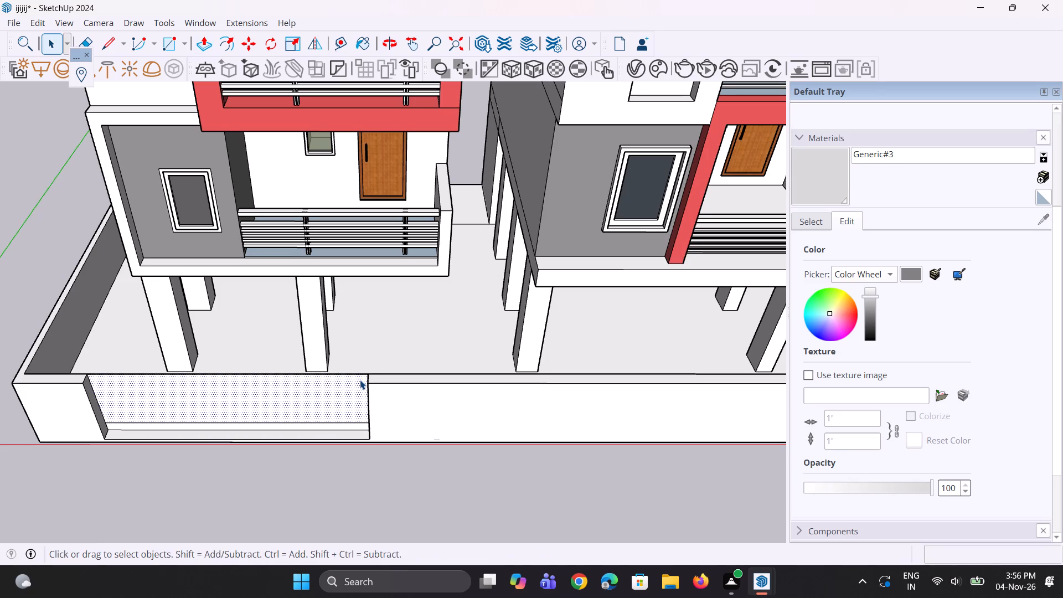
key(Delete)
scroll(358, 378, up, 3)
key(e)
drag(352, 364, 350, 380)
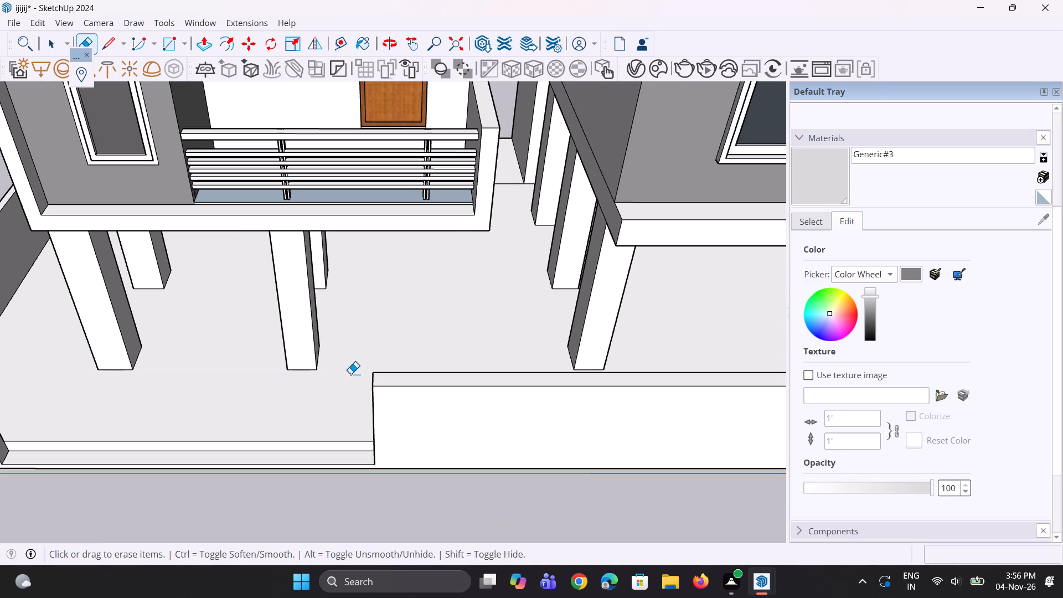
Delete the drawn rectangle face covering the original gate in front of the right tower.
scroll(350, 374, down, 6)
middle_drag(285, 402, 286, 363)
scroll(219, 347, down, 5)
key(space)
scroll(218, 347, down, 4)
key(space)
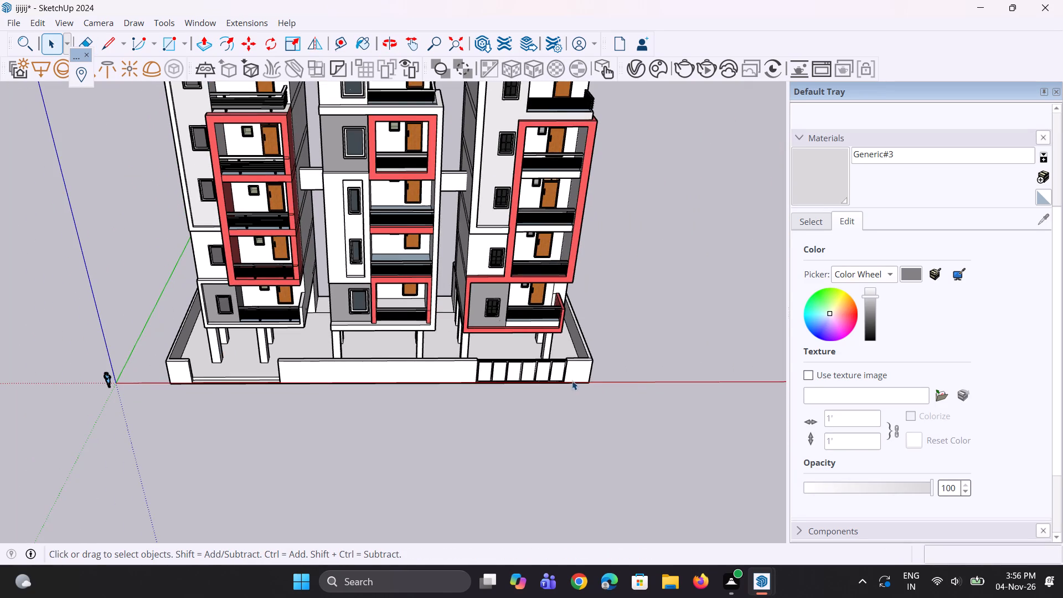
scroll(529, 375, up, 6)
scroll(481, 363, up, 3)
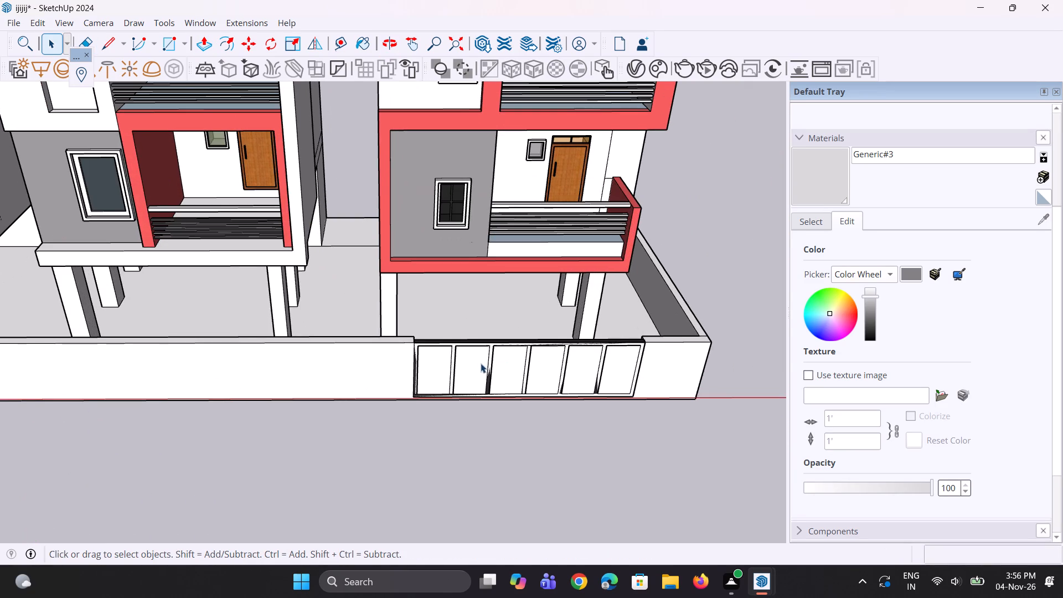
click(478, 370)
key(Delete)
Copy the original gate into the new wall opening before the left tower, snapping its lower corner to the opening's corner.
scroll(478, 370, down, 5)
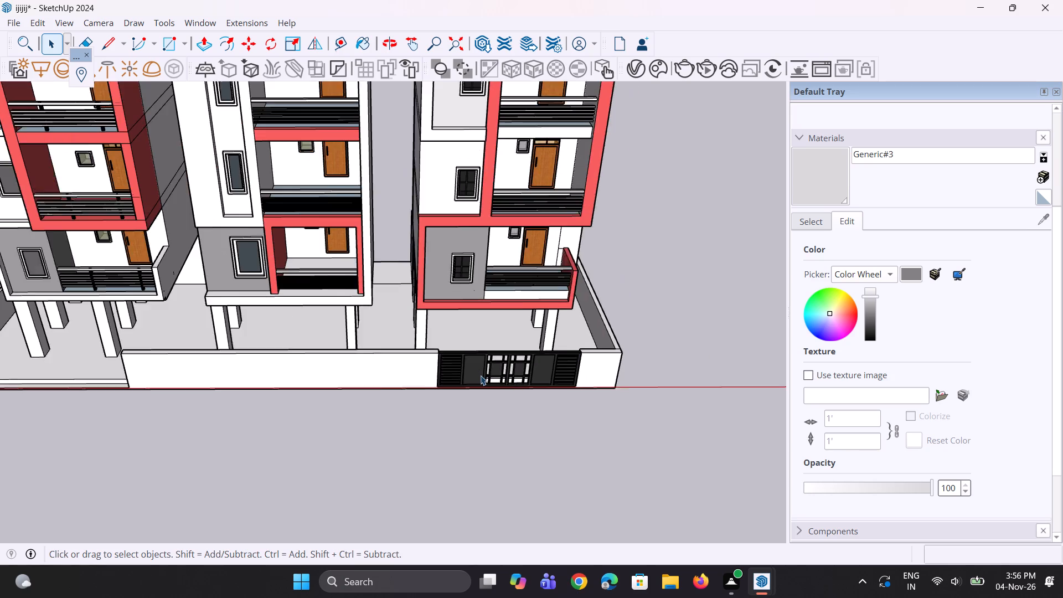
scroll(481, 375, up, 1)
middle_drag(481, 375, 480, 358)
key(space)
click(484, 371)
scroll(556, 383, up, 3)
key(m)
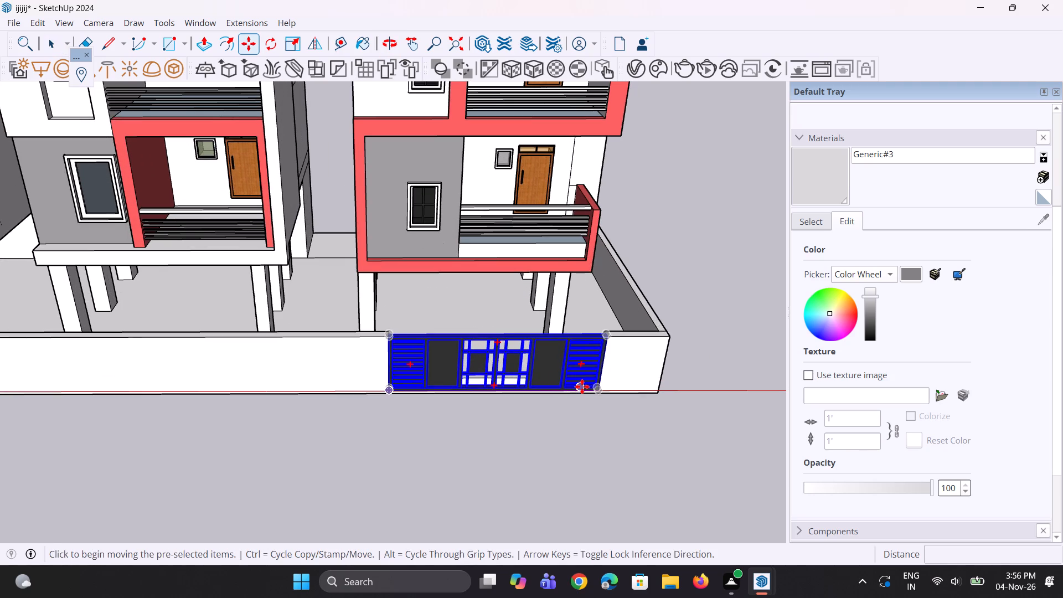
click(597, 391)
scroll(599, 383, down, 9)
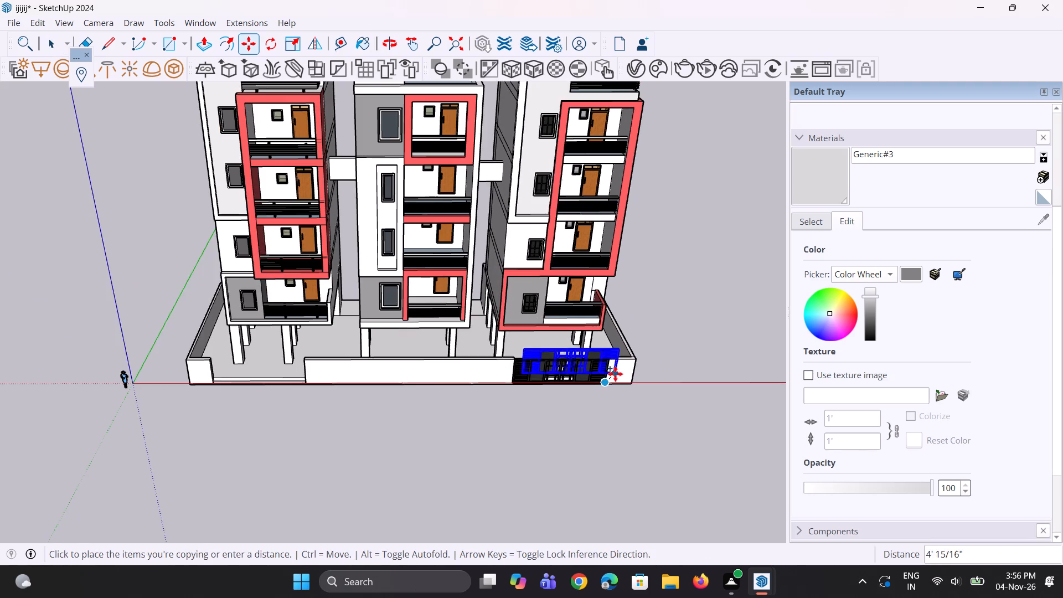
scroll(324, 371, up, 13)
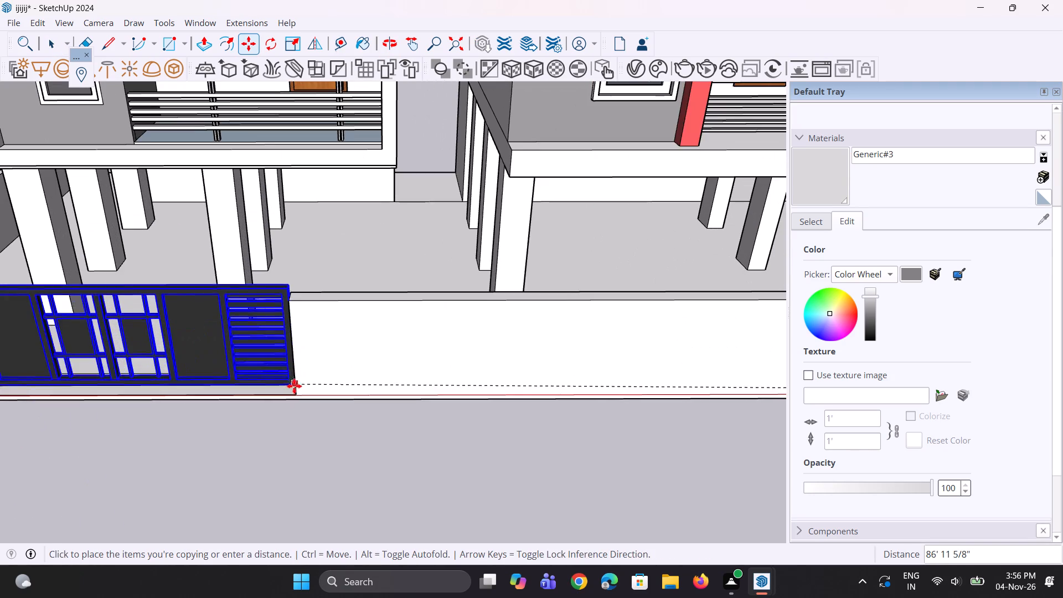
click(296, 391)
key(space)
click(319, 435)
key(space)
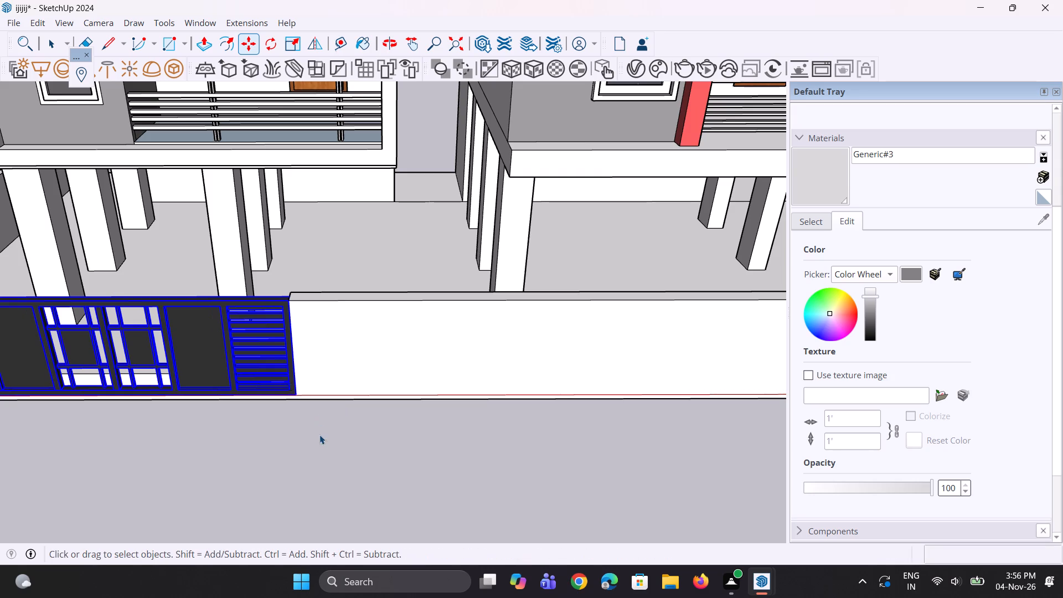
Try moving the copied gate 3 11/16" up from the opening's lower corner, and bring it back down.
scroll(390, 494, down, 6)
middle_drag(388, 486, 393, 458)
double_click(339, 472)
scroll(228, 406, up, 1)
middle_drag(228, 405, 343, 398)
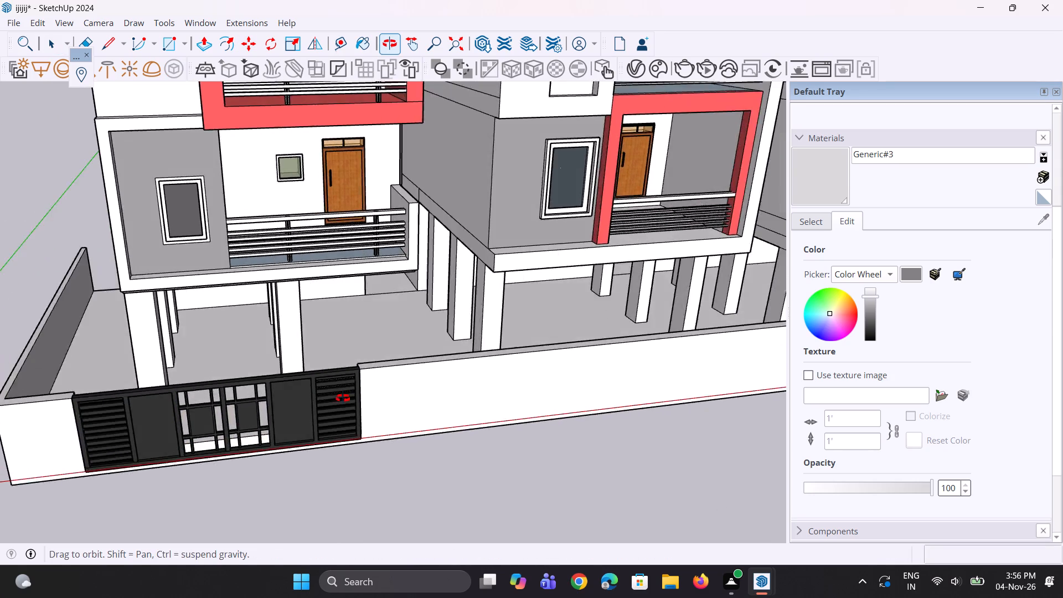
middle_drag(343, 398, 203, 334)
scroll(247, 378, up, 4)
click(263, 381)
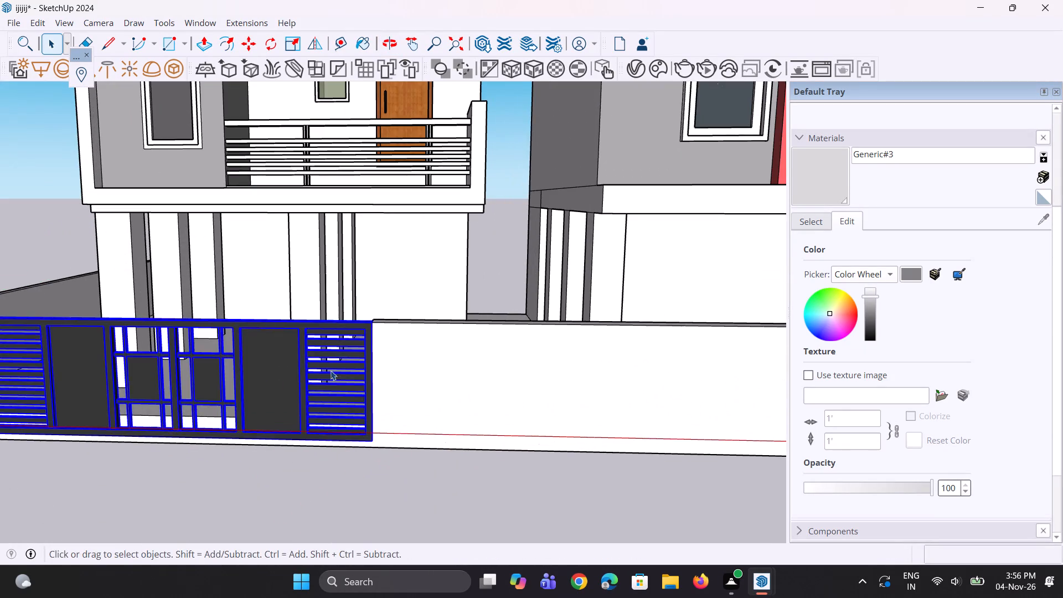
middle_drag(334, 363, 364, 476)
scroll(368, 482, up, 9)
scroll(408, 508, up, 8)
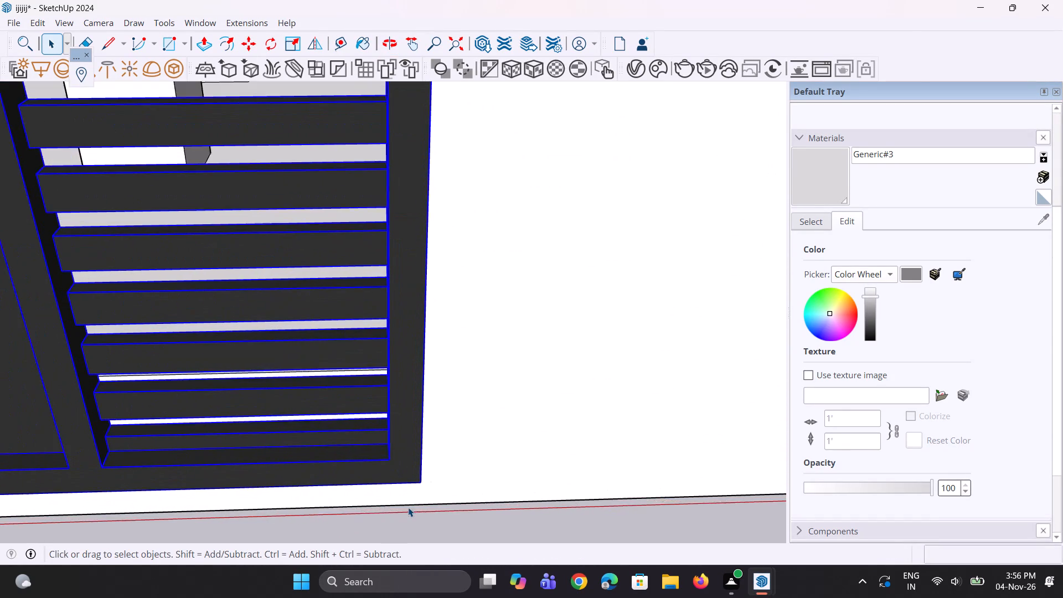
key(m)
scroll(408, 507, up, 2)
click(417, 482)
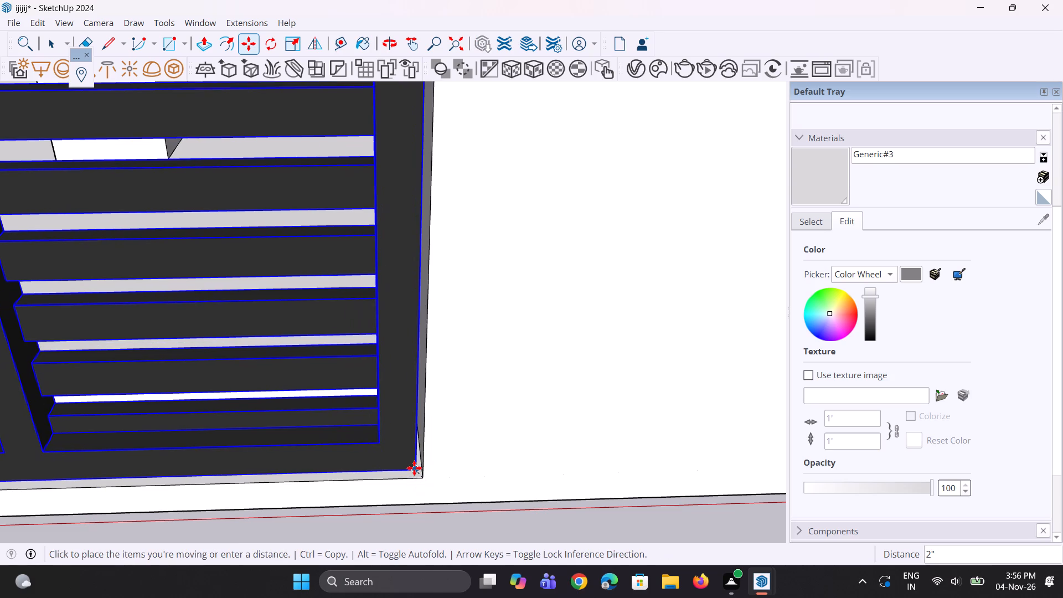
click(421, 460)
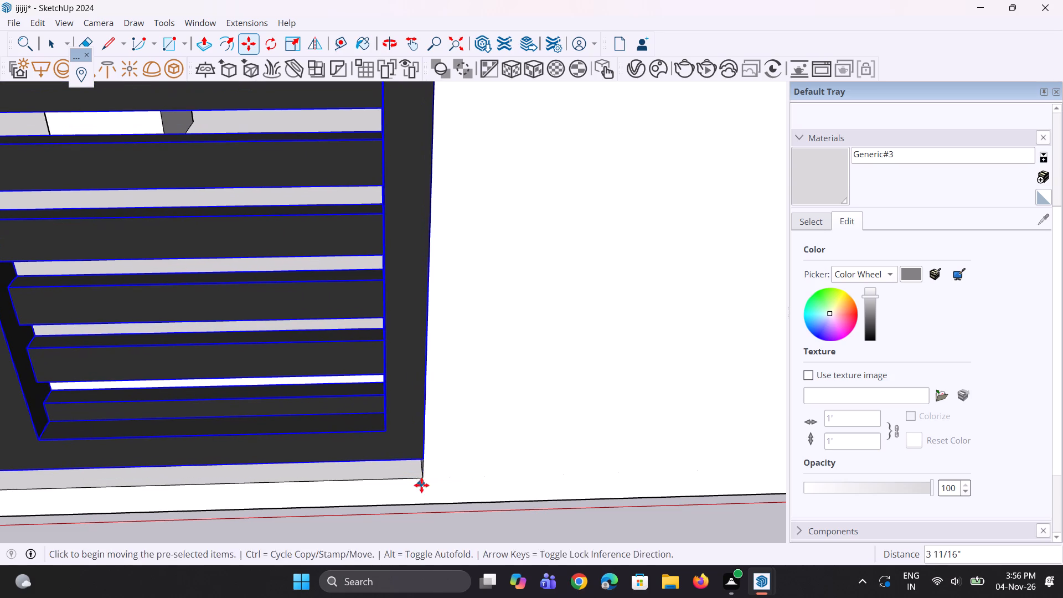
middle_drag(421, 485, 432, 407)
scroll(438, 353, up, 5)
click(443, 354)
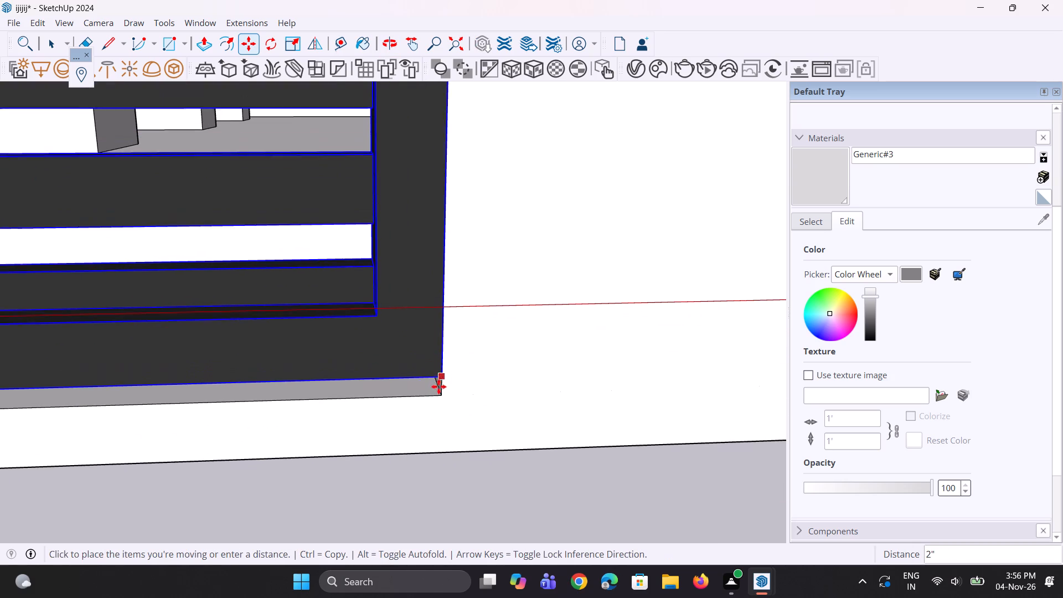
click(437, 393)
Move the copied gate 1 1/2" inward so it sits recessed behind the boundary wall's front face.
middle_drag(445, 321, 524, 510)
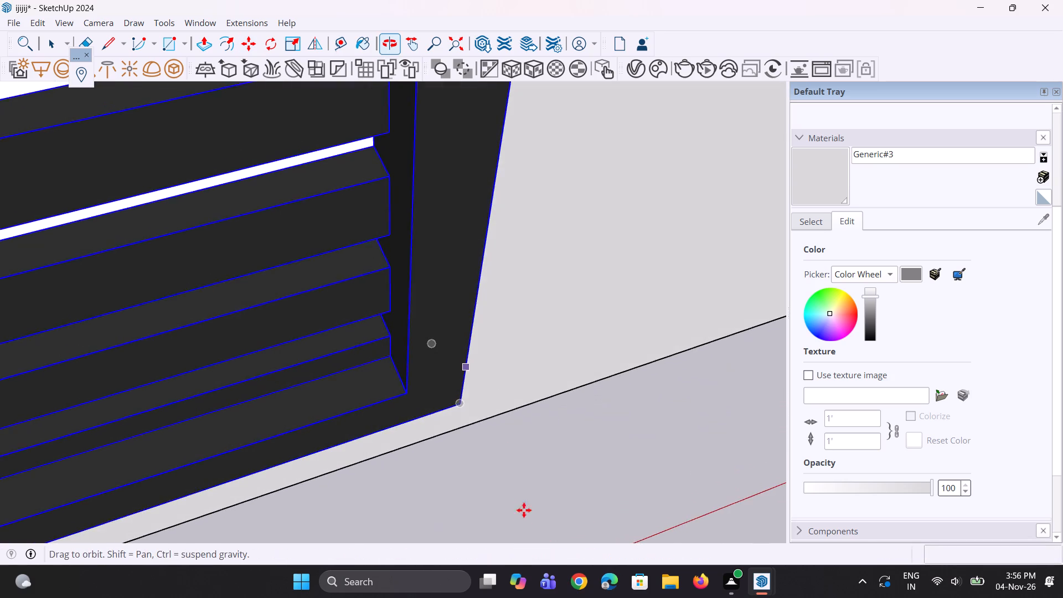
middle_drag(524, 510, 524, 517)
scroll(472, 424, up, 6)
click(403, 412)
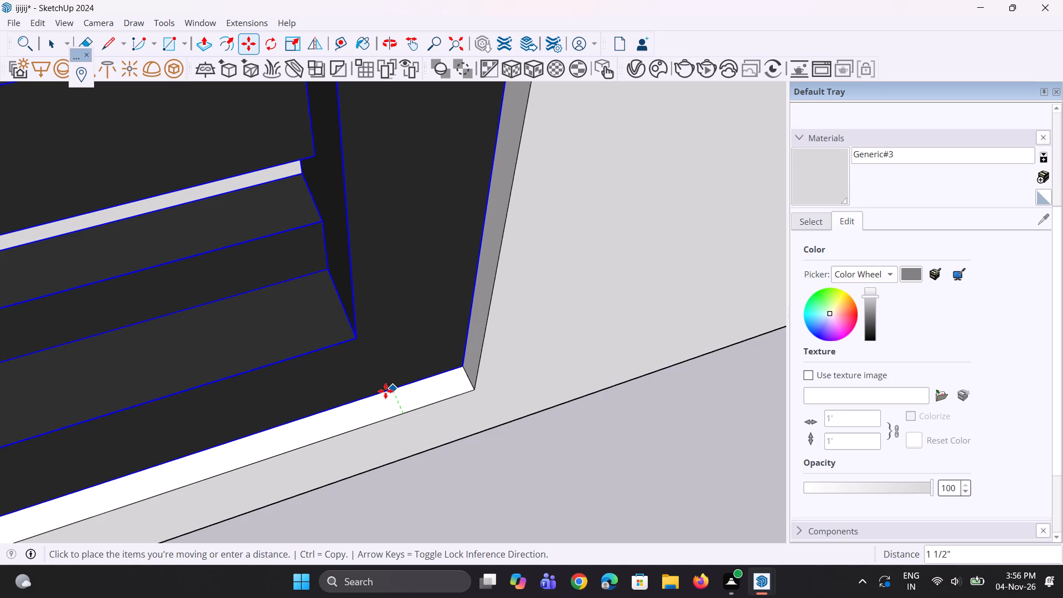
click(385, 391)
scroll(401, 393, down, 7)
middle_drag(402, 405, 391, 297)
key(space)
key(space)
click(448, 404)
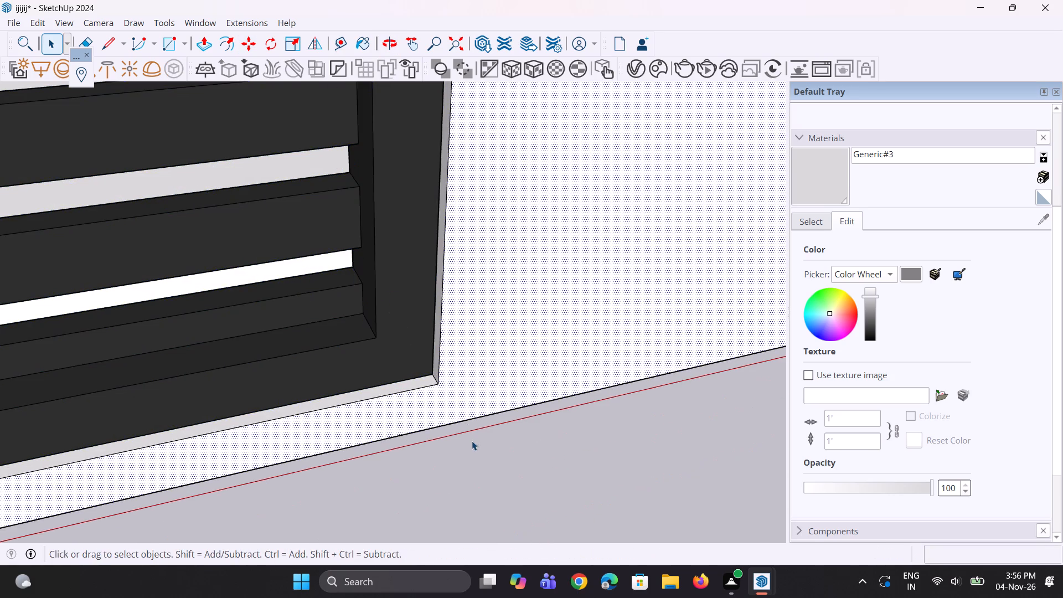
click(472, 441)
Examine the copied gate's fit in the boundary wall from close up and from the front.
scroll(477, 432, down, 12)
middle_drag(476, 428, 451, 387)
scroll(451, 386, down, 13)
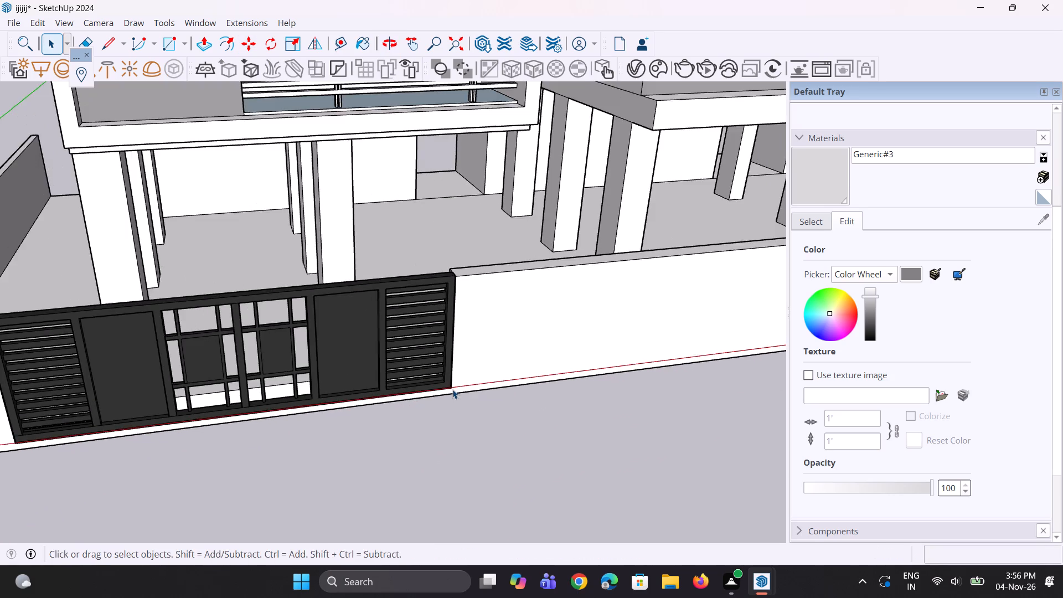
middle_drag(436, 399, 412, 399)
click(389, 462)
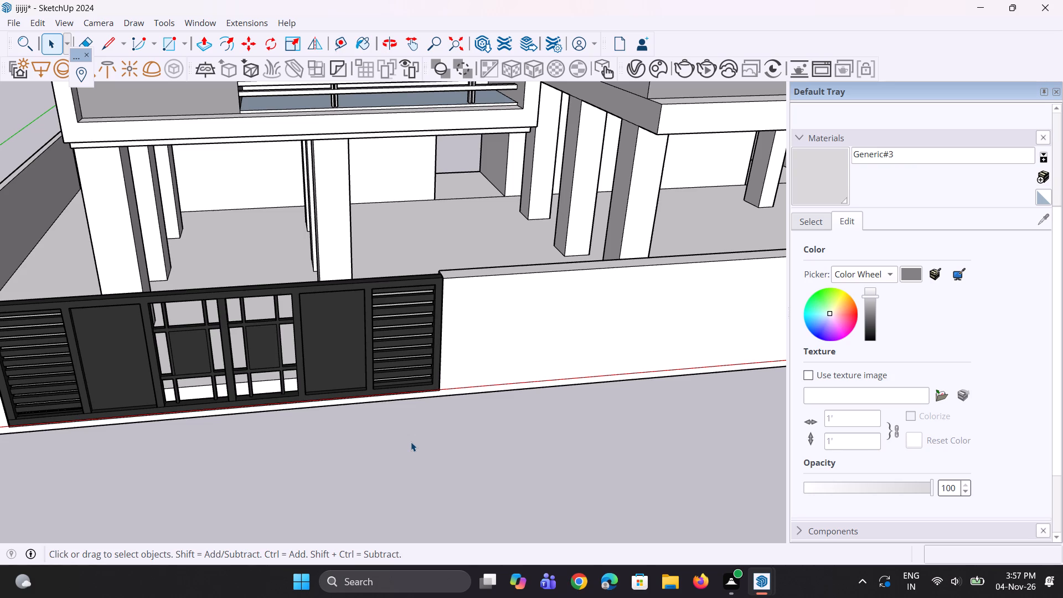
scroll(705, 467, down, 11)
middle_drag(523, 471, 462, 395)
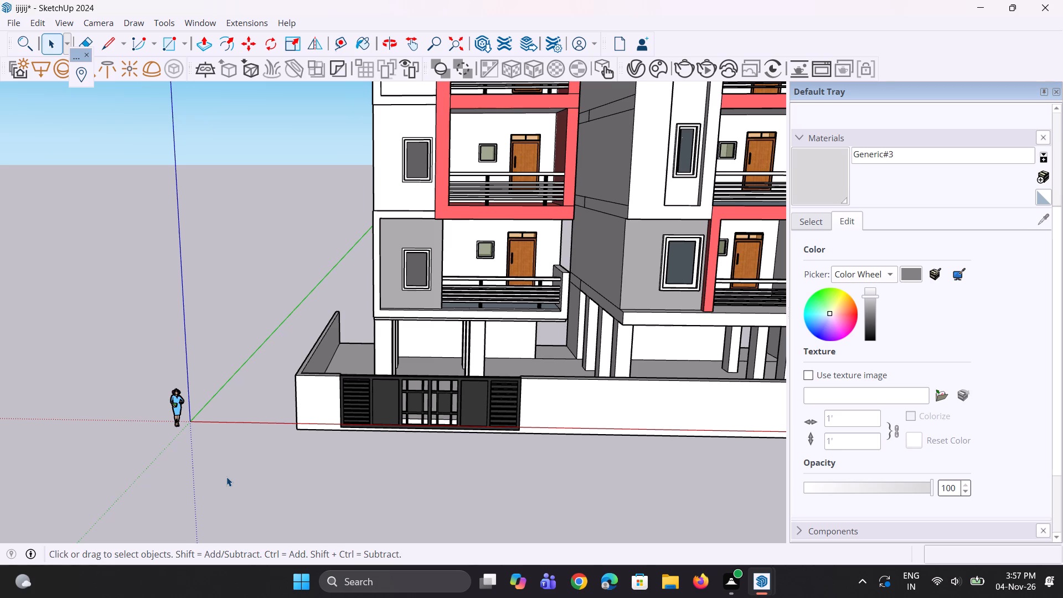
Copy the new gate opening's vertical edge about 60' to the original gate's opening and divide the span into four equal bays.
scroll(234, 384, down, 4)
scroll(489, 458, up, 3)
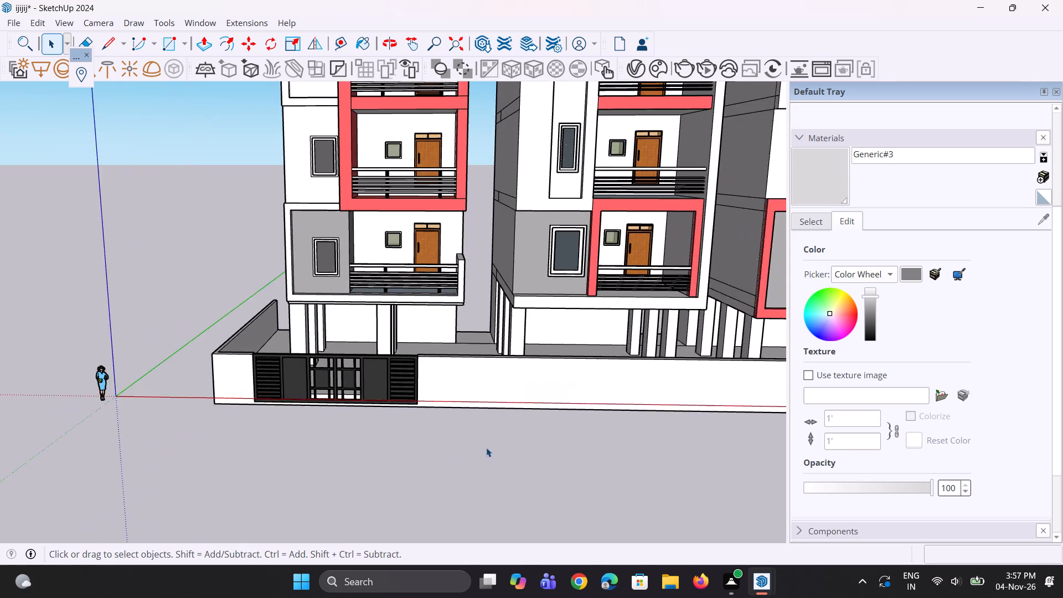
scroll(486, 447, up, 1)
click(411, 370)
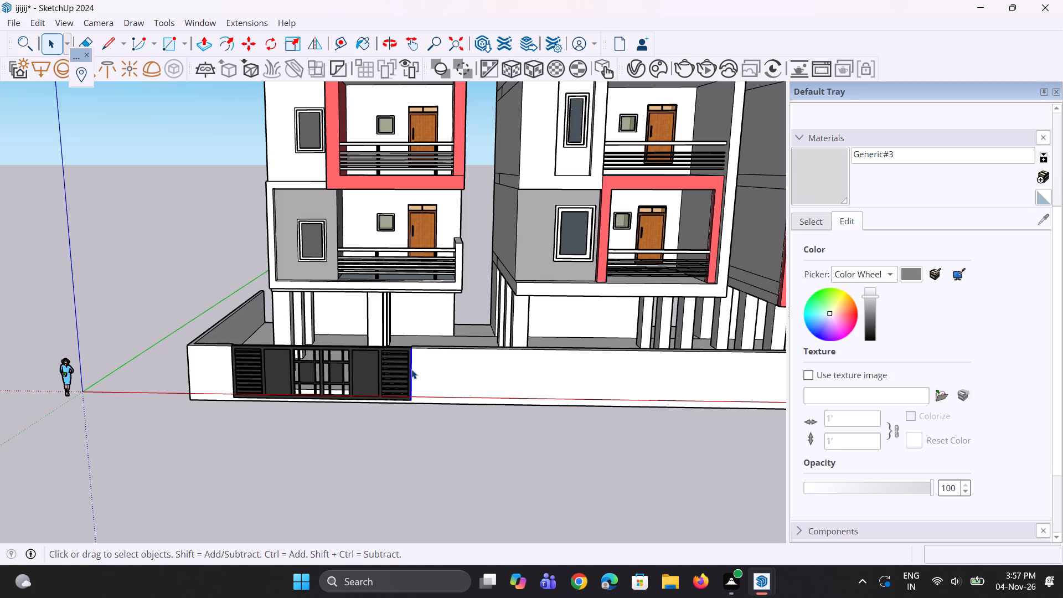
key(m)
click(415, 399)
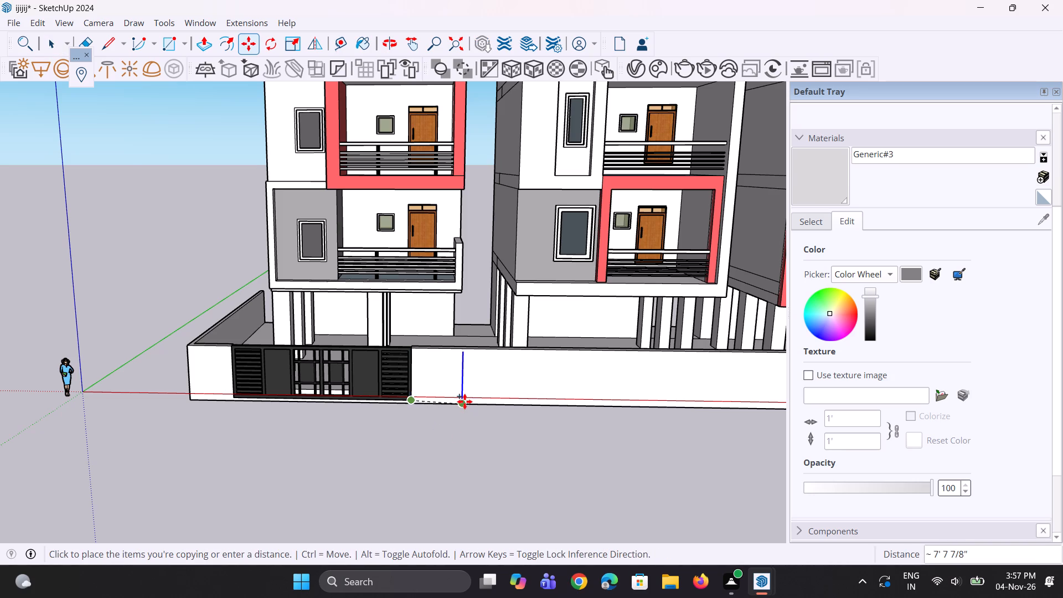
scroll(464, 401, down, 8)
scroll(592, 398, up, 6)
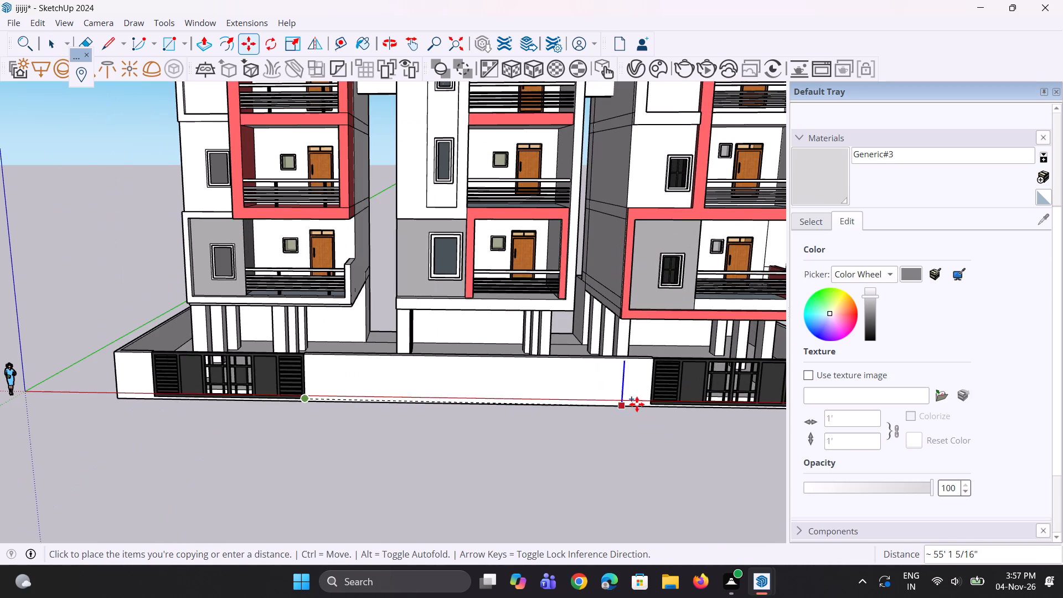
click(648, 400)
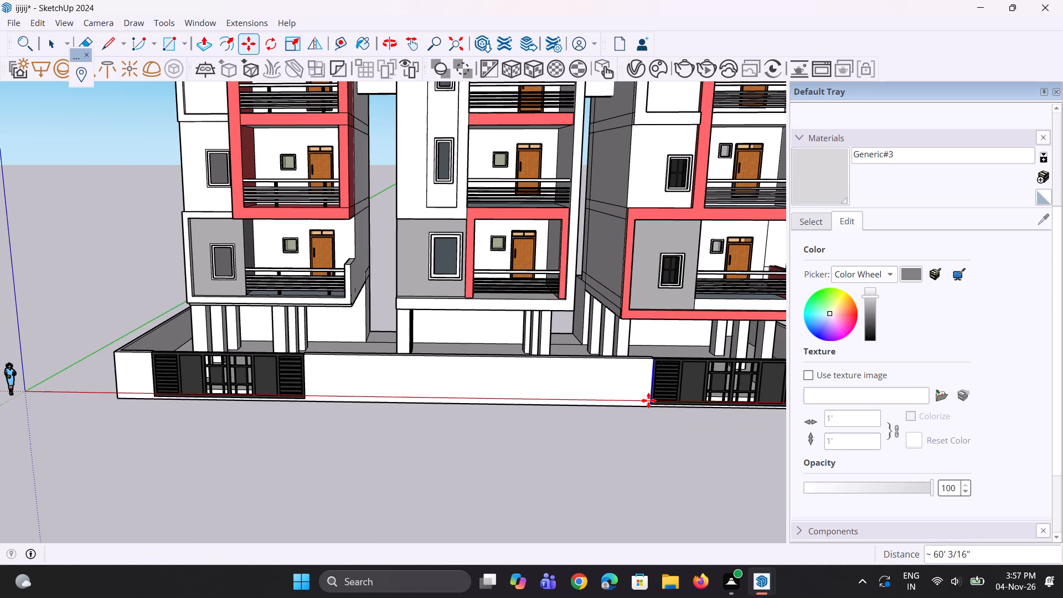
text(/4)
key(Return)
key(space)
key(space)
scroll(445, 396, up, 1)
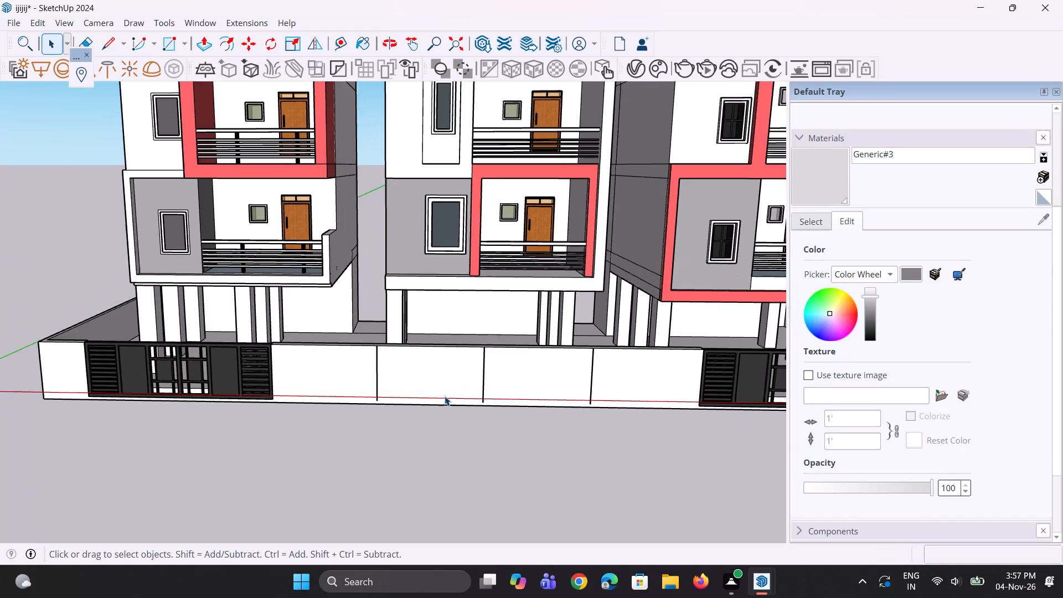
Extend the two dividing lines nearest the new gate down to the boundary wall's bottom edge with short lines about 5 1/4" long.
scroll(445, 396, up, 2)
middle_drag(441, 408, 439, 398)
scroll(347, 414, up, 5)
key(l)
scroll(375, 412, up, 3)
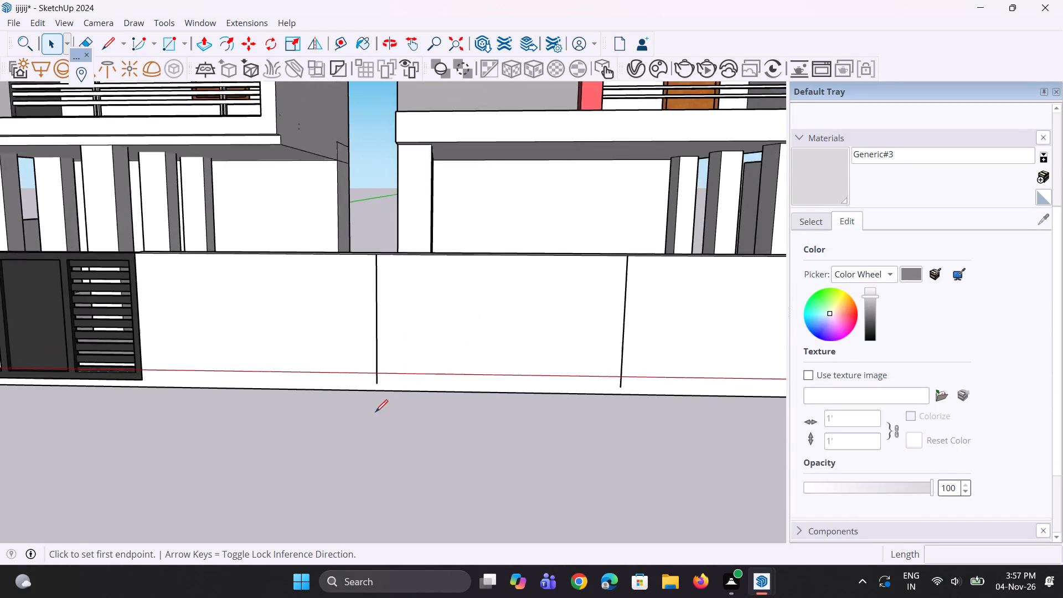
scroll(375, 412, up, 3)
click(375, 381)
click(375, 393)
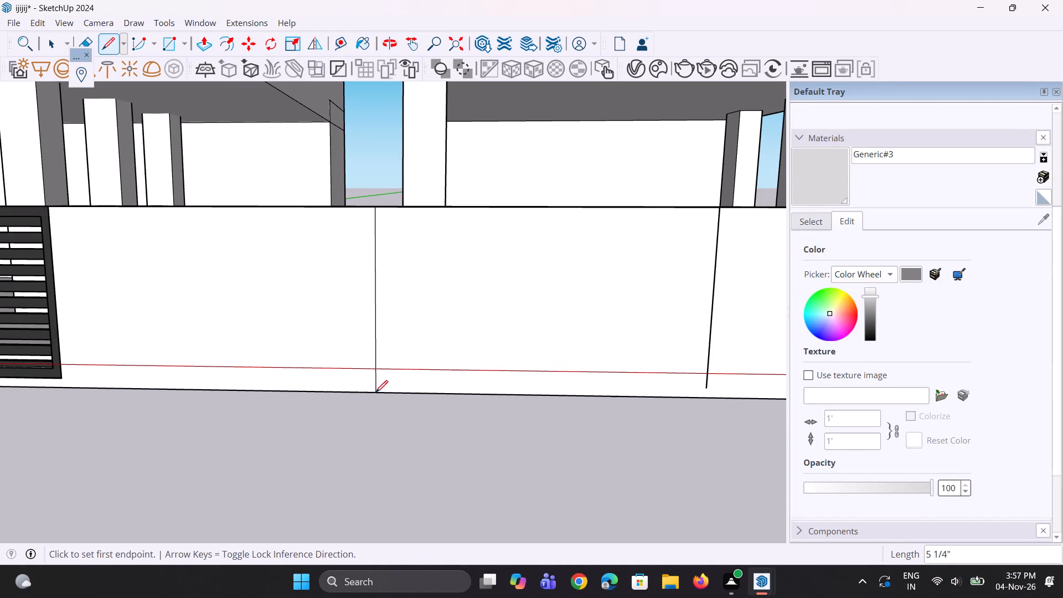
scroll(708, 398, up, 5)
click(708, 384)
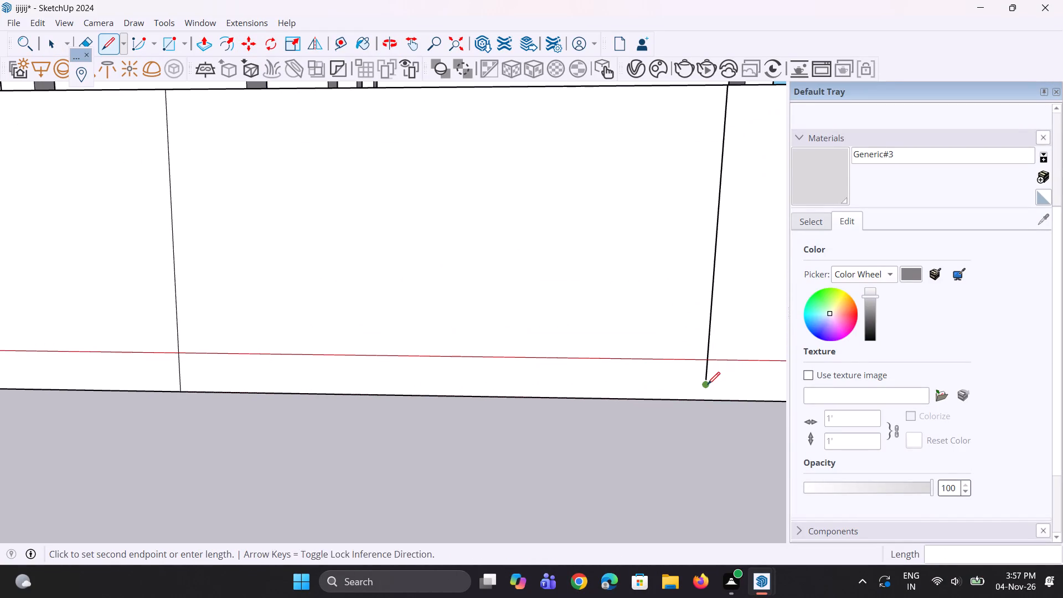
click(711, 401)
Extend the remaining dividing line, nearest the original gate, down to the boundary wall's bottom edge.
scroll(524, 433, down, 12)
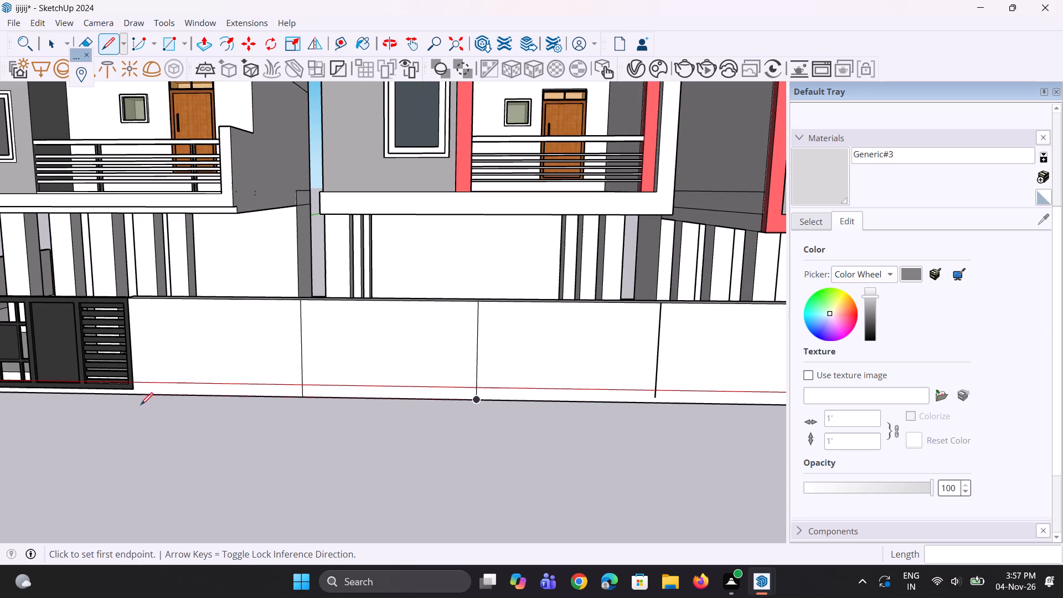
scroll(141, 405, down, 1)
scroll(540, 410, up, 3)
scroll(677, 415, up, 10)
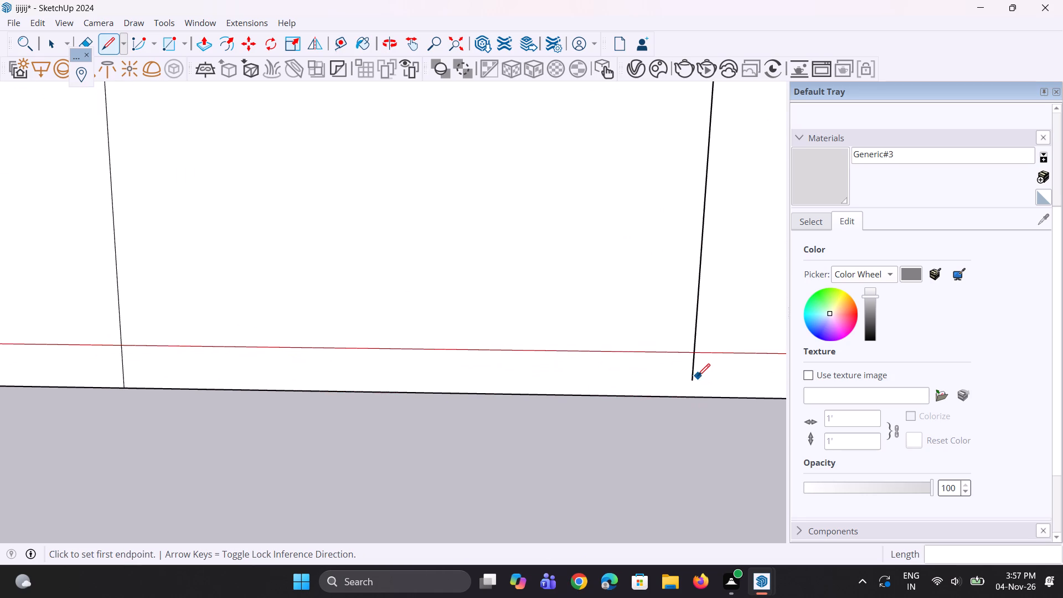
click(693, 378)
click(688, 398)
scroll(635, 475, down, 5)
key(space)
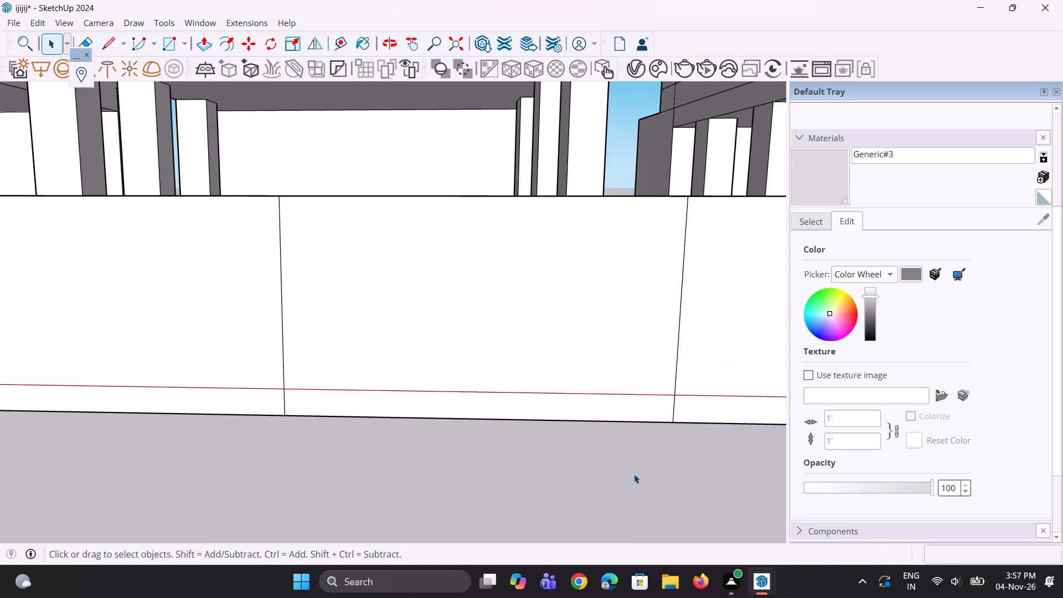
key(space)
click(622, 466)
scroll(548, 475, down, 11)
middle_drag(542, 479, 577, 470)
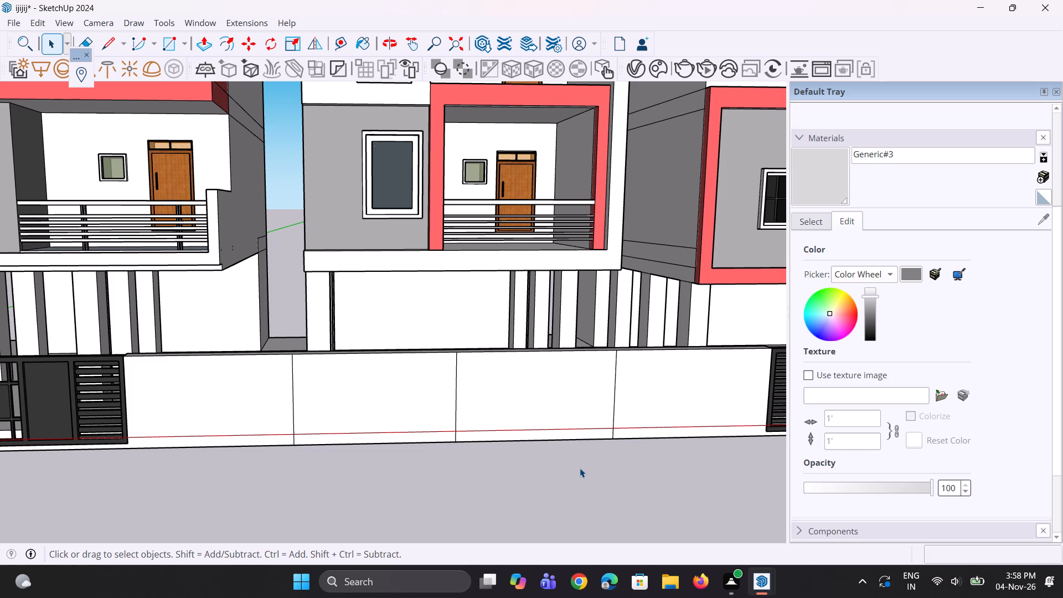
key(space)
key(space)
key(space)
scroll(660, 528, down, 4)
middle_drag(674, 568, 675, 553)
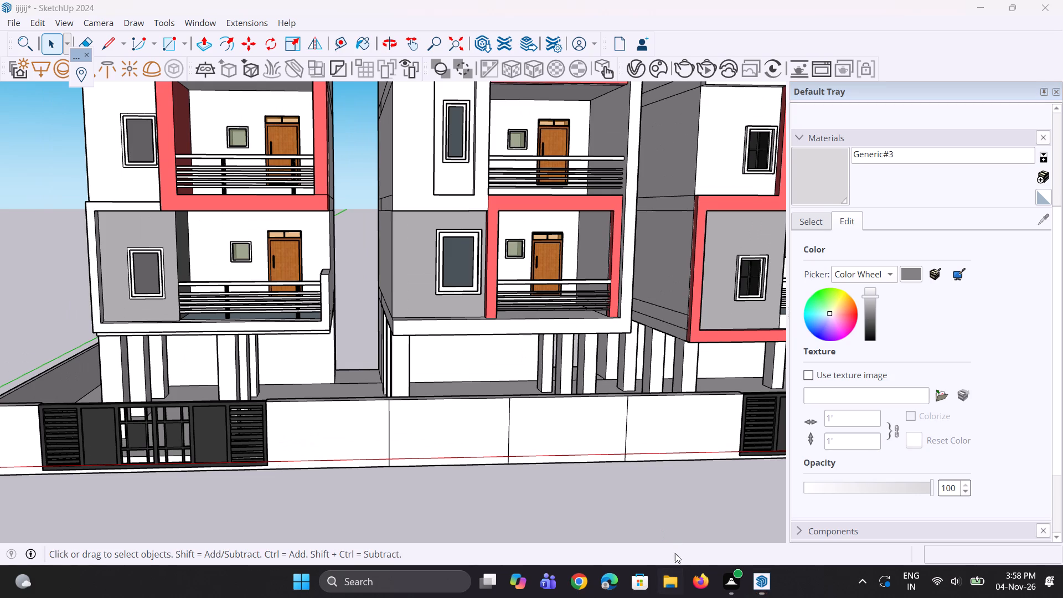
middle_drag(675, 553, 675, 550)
Copy the dividing line nearest the new gate about 1' 5 3/16" along the wall toward that gate to outline a narrow strip.
scroll(538, 507, up, 2)
scroll(338, 437, up, 7)
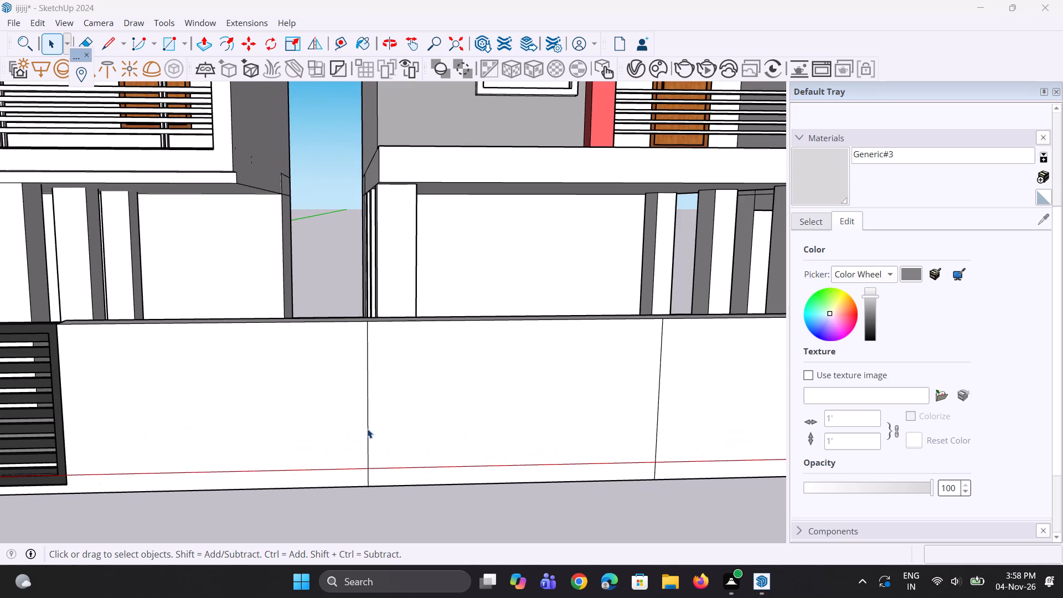
click(367, 429)
ctrl+scroll(369, 478, up, 2)
ctrl+click(368, 483)
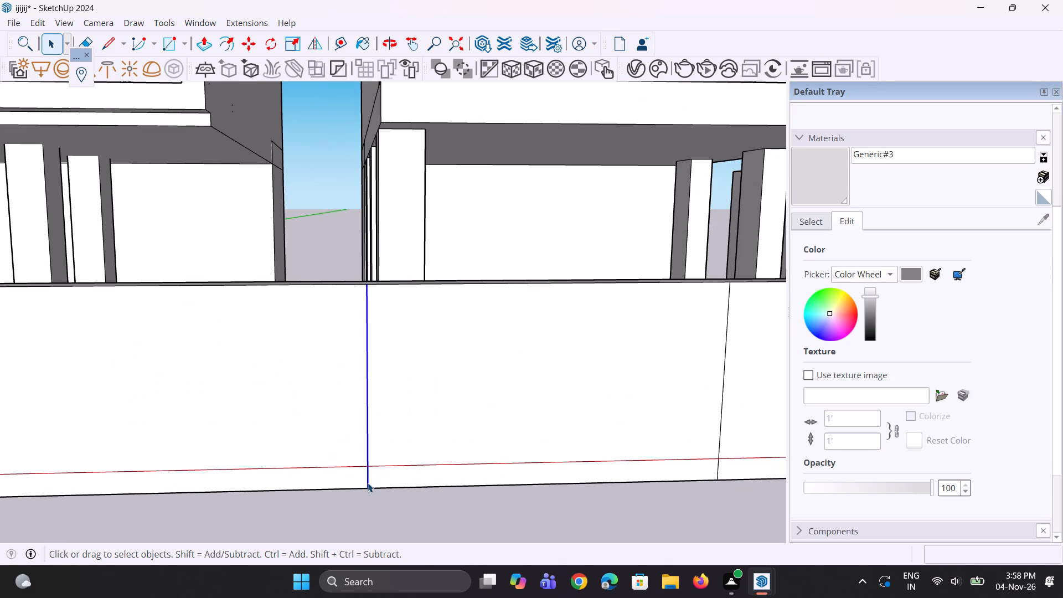
key(m)
scroll(368, 483, up, 2)
click(368, 489)
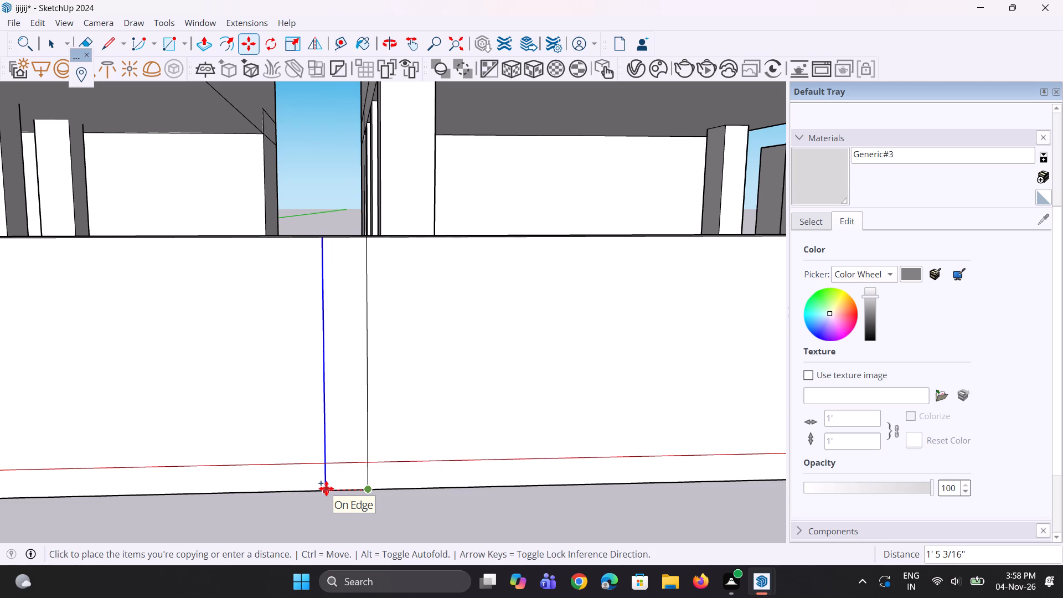
click(325, 488)
scroll(288, 468, down, 8)
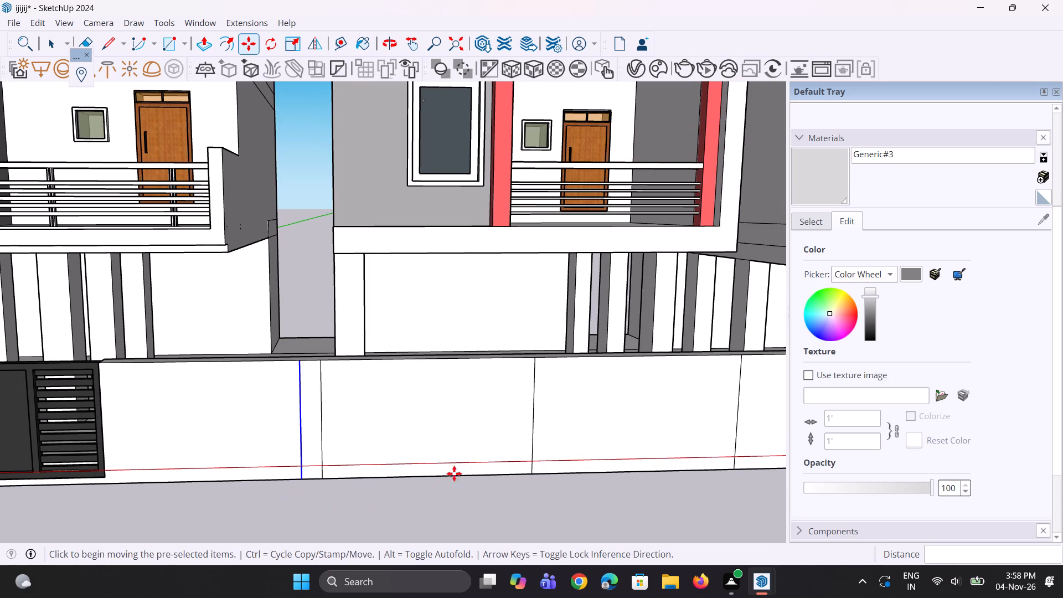
key(space)
key(space)
Copy the middle dividing line about 1' 5 7/8" along the boundary wall toward the new gate.
scroll(519, 470, up, 2)
click(535, 437)
scroll(528, 471, up, 3)
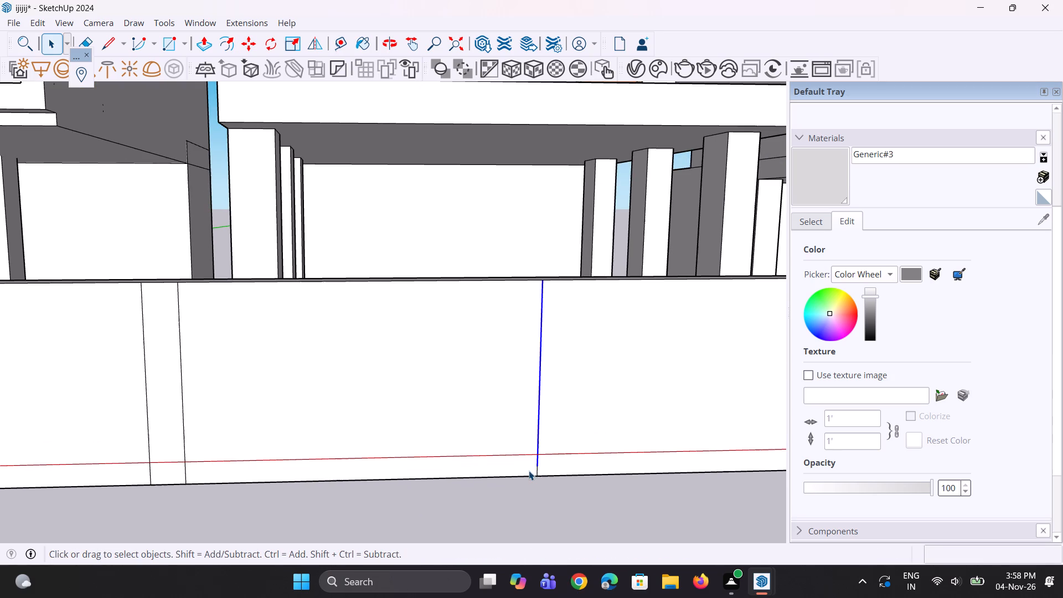
ctrl+click(536, 472)
scroll(536, 472, up, 3)
key(m)
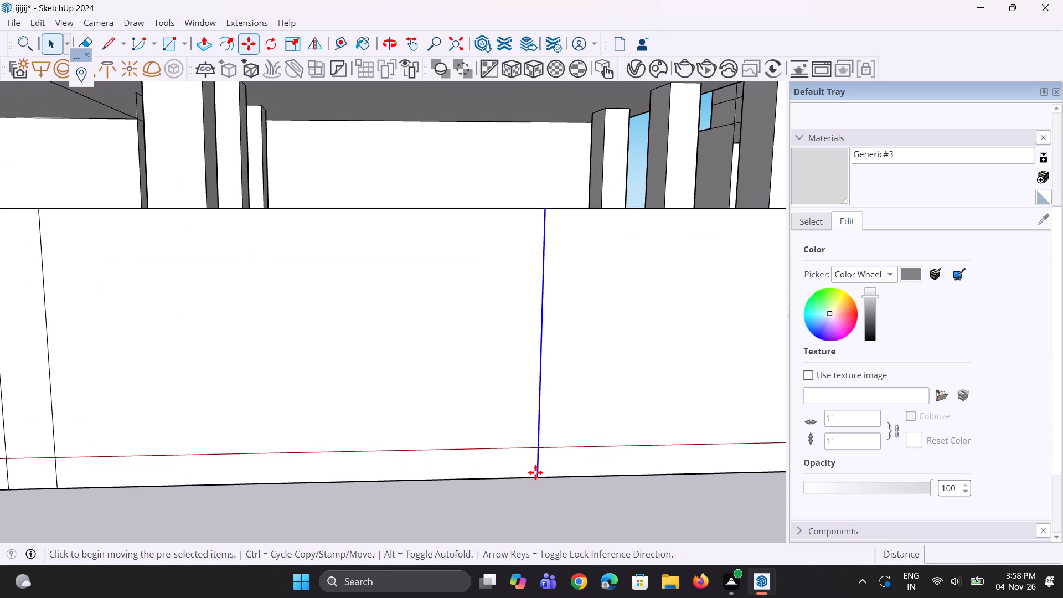
click(538, 480)
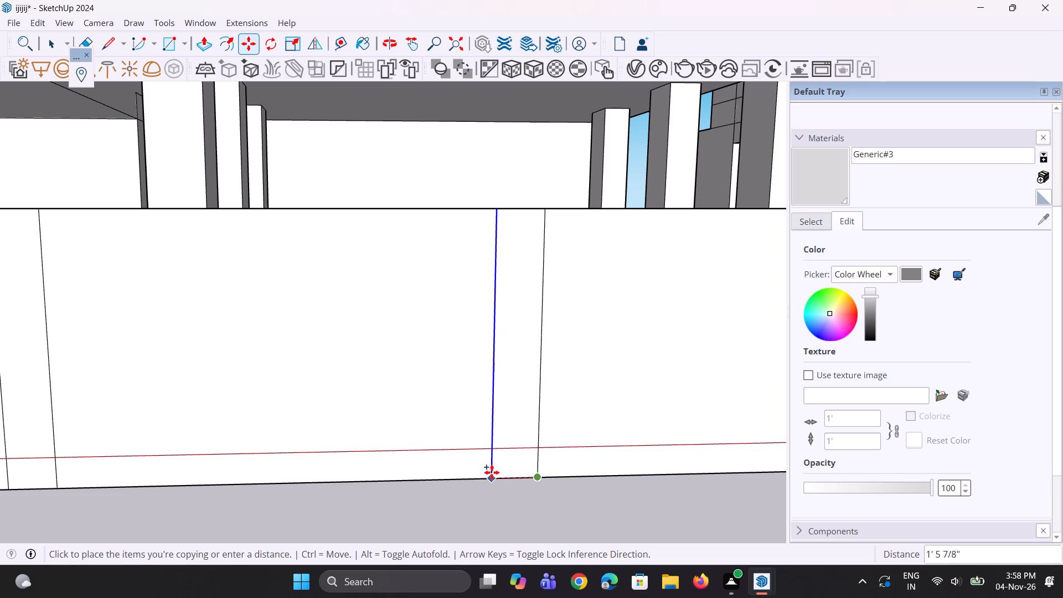
click(492, 472)
scroll(459, 472, down, 15)
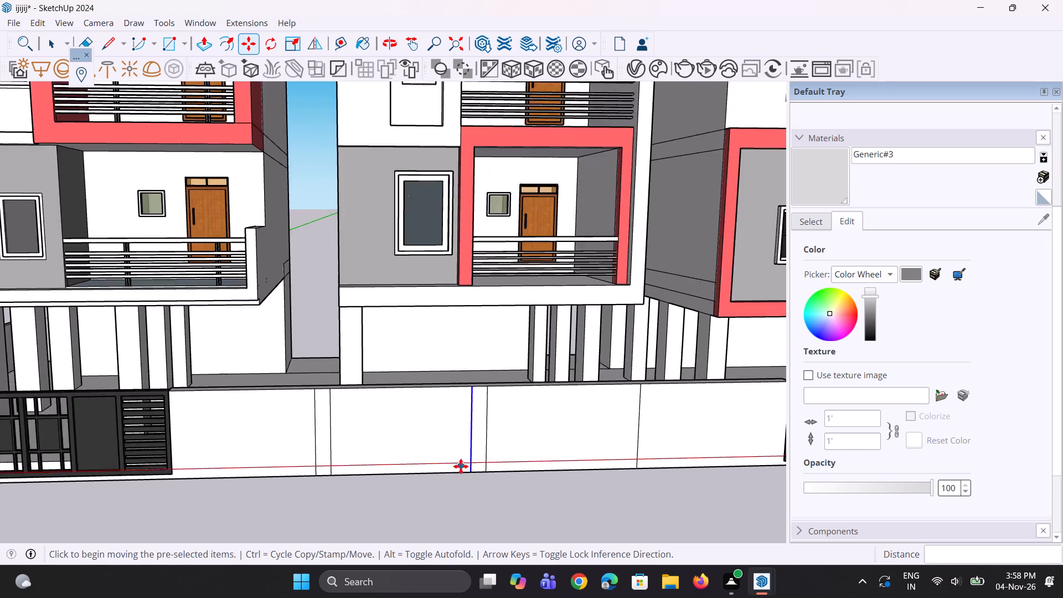
scroll(461, 466, down, 3)
key(space)
Copy the dividing line nearest the original gate about 1' 4 5/16" along the boundary wall toward the new gate.
scroll(582, 465, up, 7)
key(space)
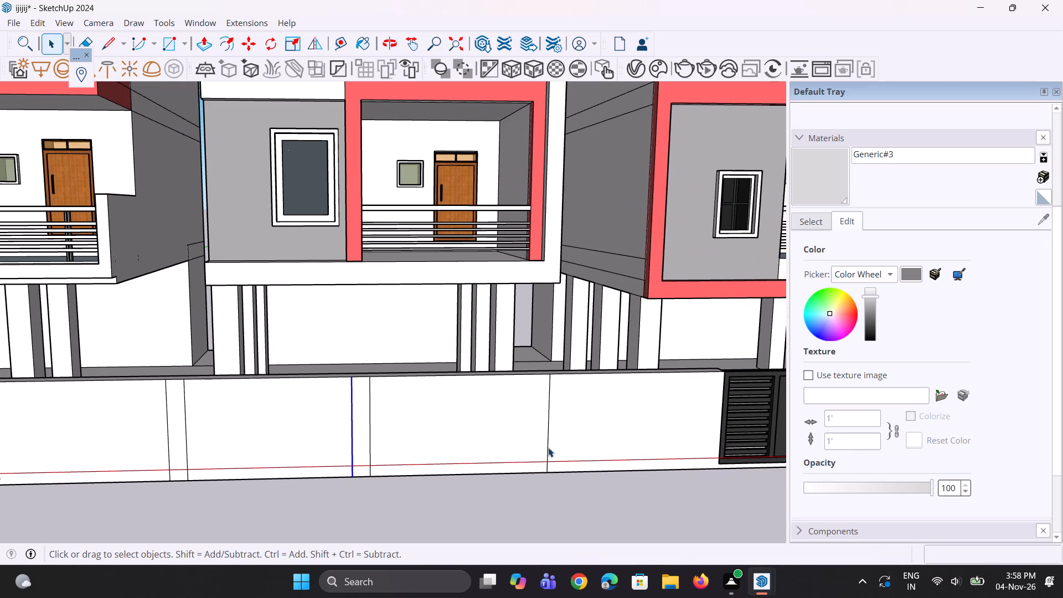
click(548, 447)
scroll(543, 481, up, 4)
key(m)
scroll(543, 489, up, 2)
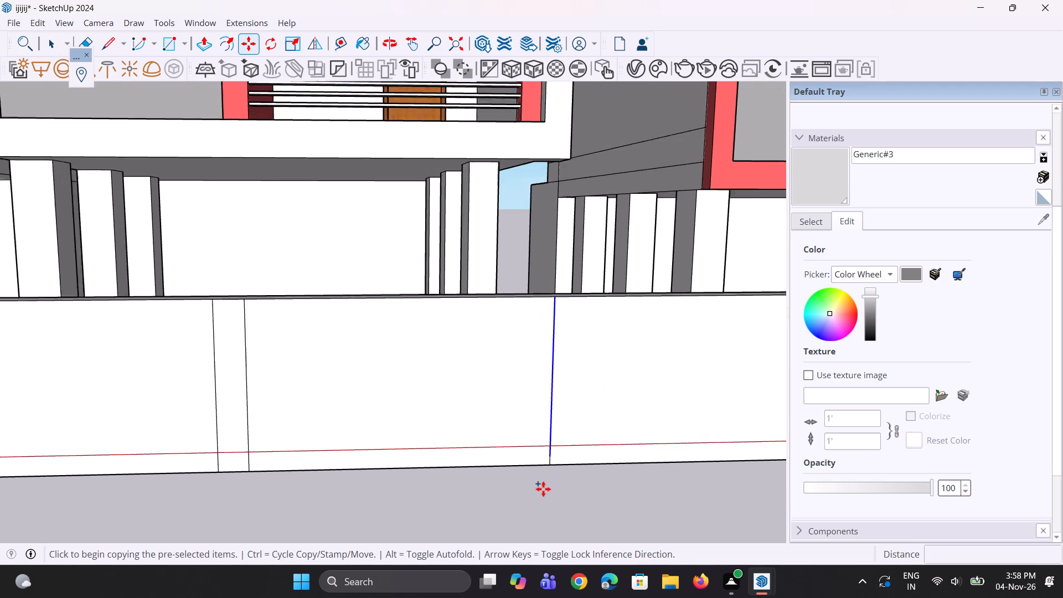
scroll(543, 489, up, 6)
key(space)
scroll(560, 456, up, 3)
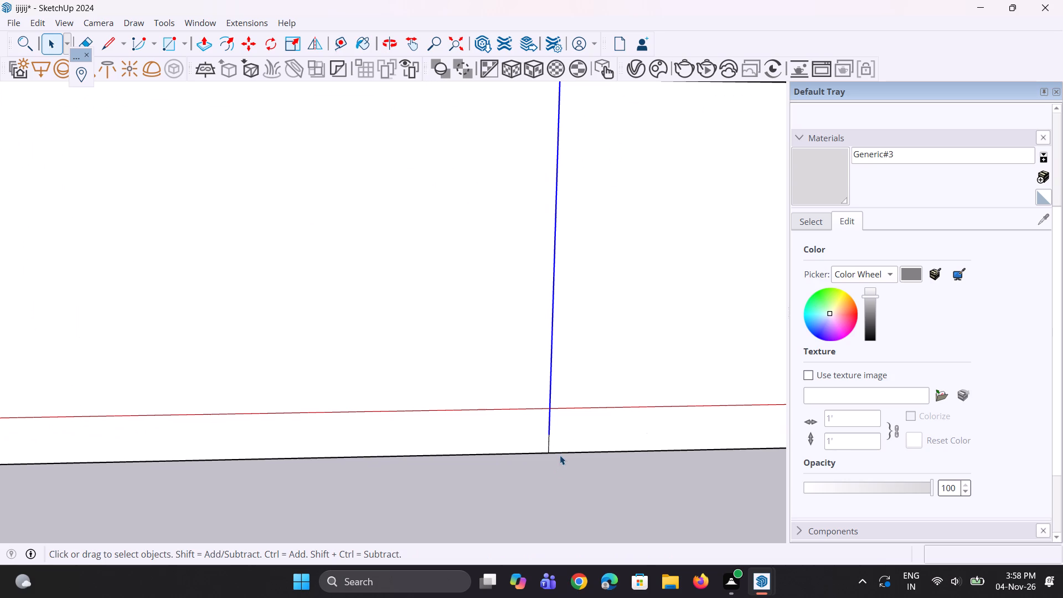
ctrl+click(548, 441)
scroll(549, 457, up, 3)
key(m)
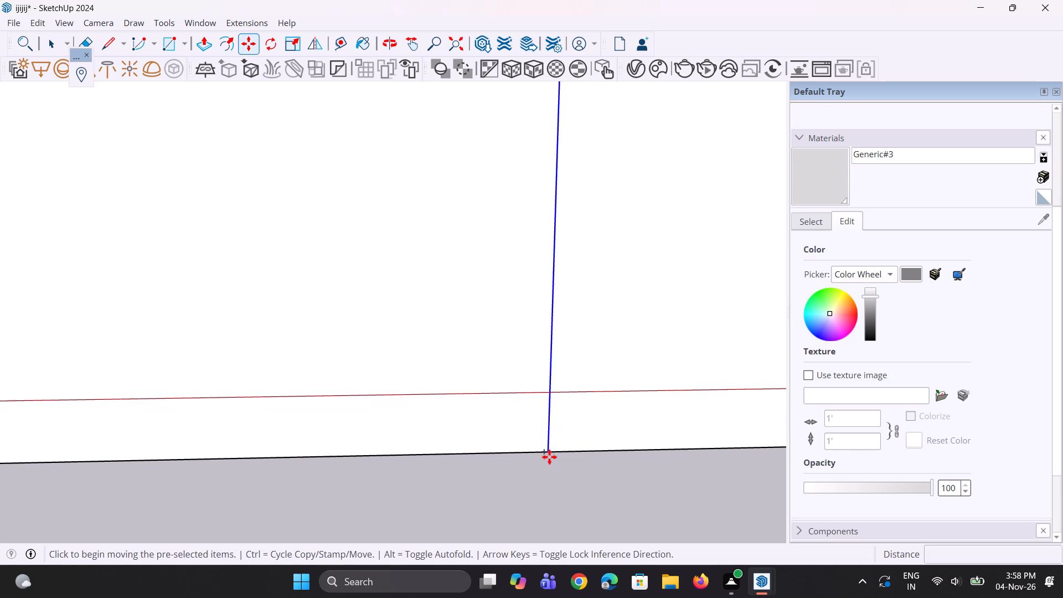
click(549, 456)
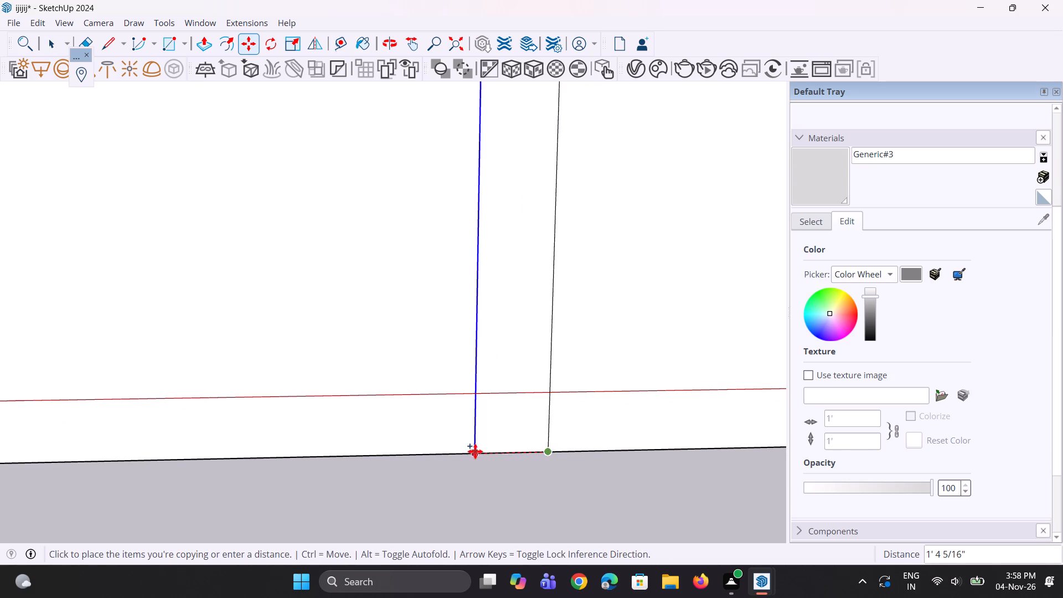
click(475, 451)
scroll(512, 487, down, 5)
scroll(513, 482, down, 17)
middle_drag(555, 481, 551, 467)
key(space)
Draw a short line from the original gate opening's lower corner straight down to the boundary wall's bottom edge.
scroll(689, 445, up, 7)
key(space)
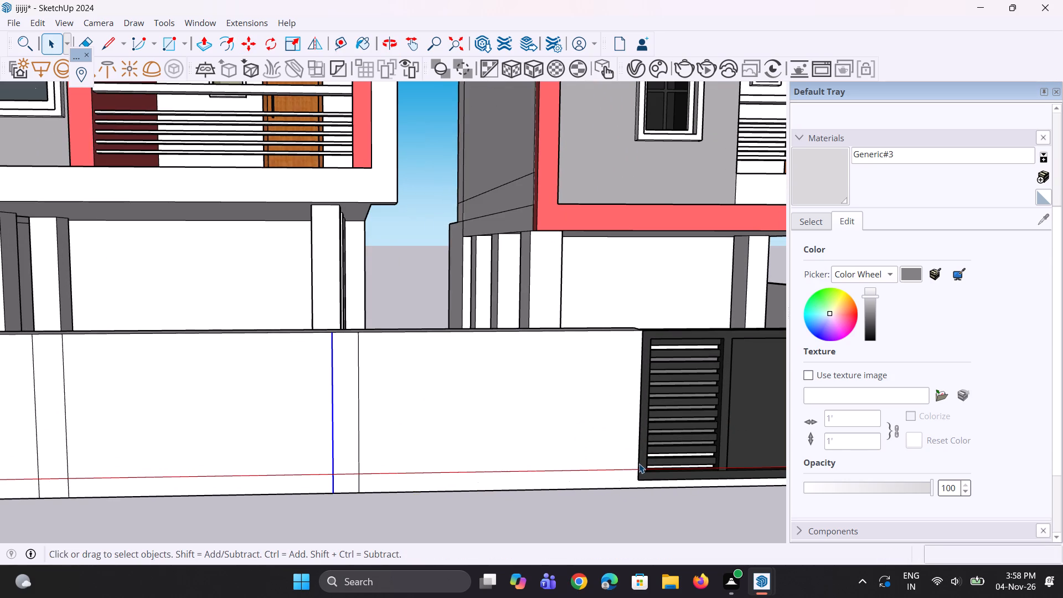
click(639, 463)
scroll(637, 479, up, 15)
key(l)
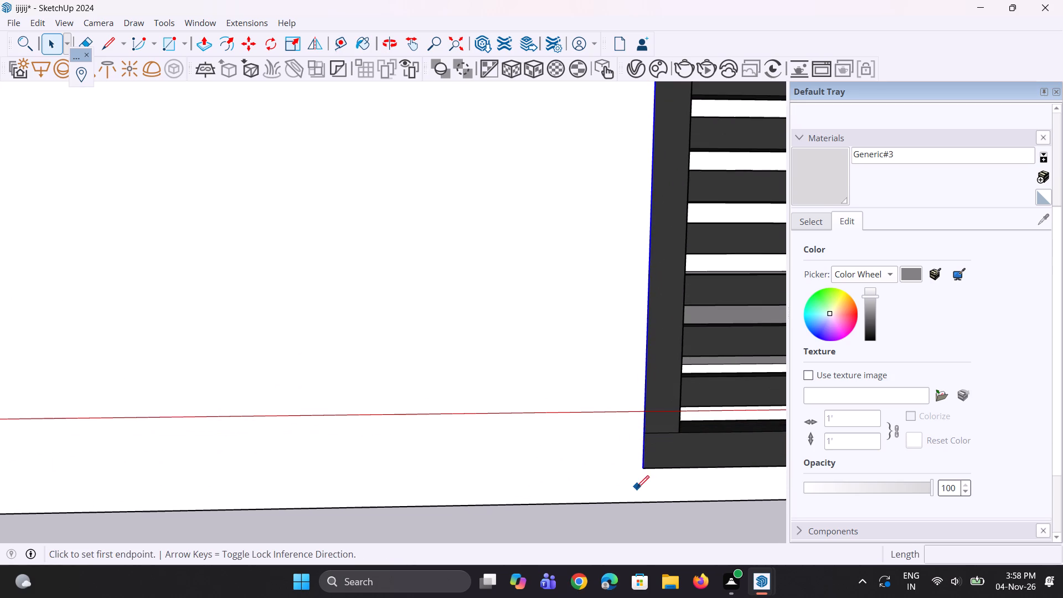
scroll(642, 466, up, 1)
click(642, 468)
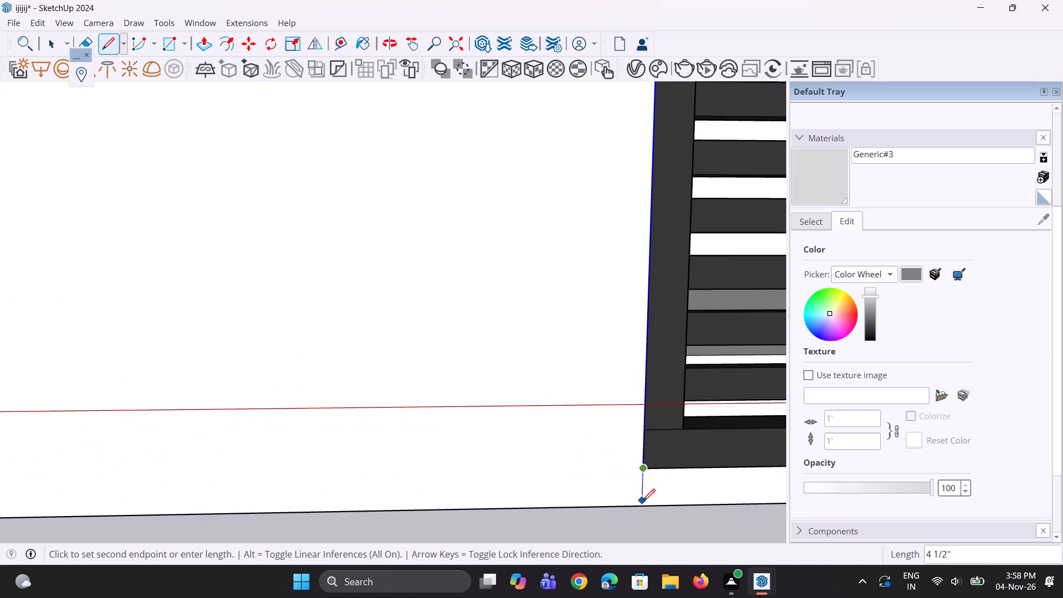
click(642, 504)
key(space)
Copy the original gate opening's full-height vertical edge a short distance along the wall toward the new gate, forming a narrow strip.
scroll(641, 498, up, 3)
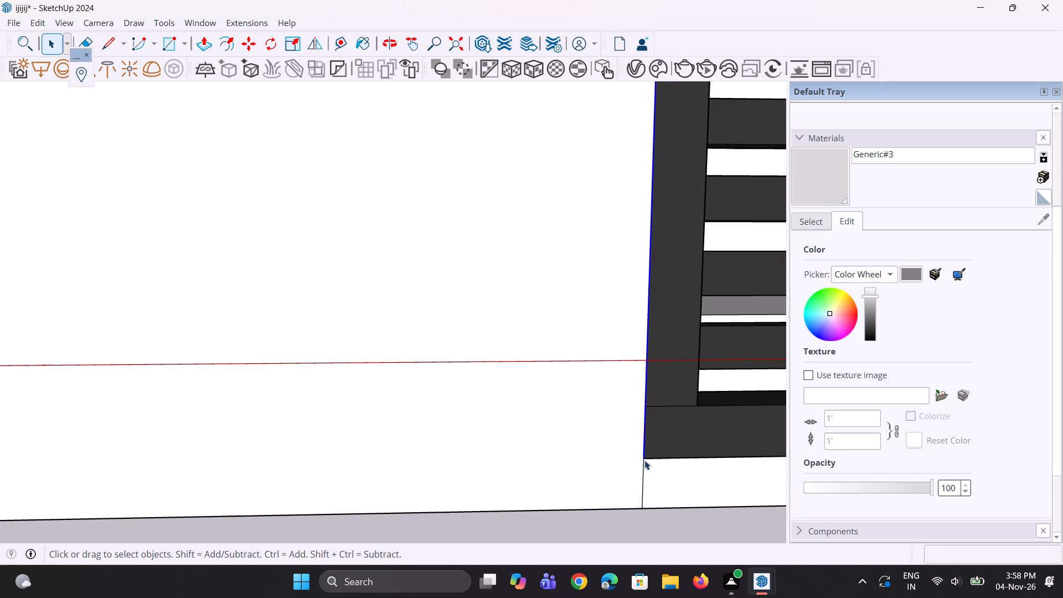
ctrl+click(642, 494)
scroll(642, 504, up, 3)
key(m)
scroll(642, 504, up, 2)
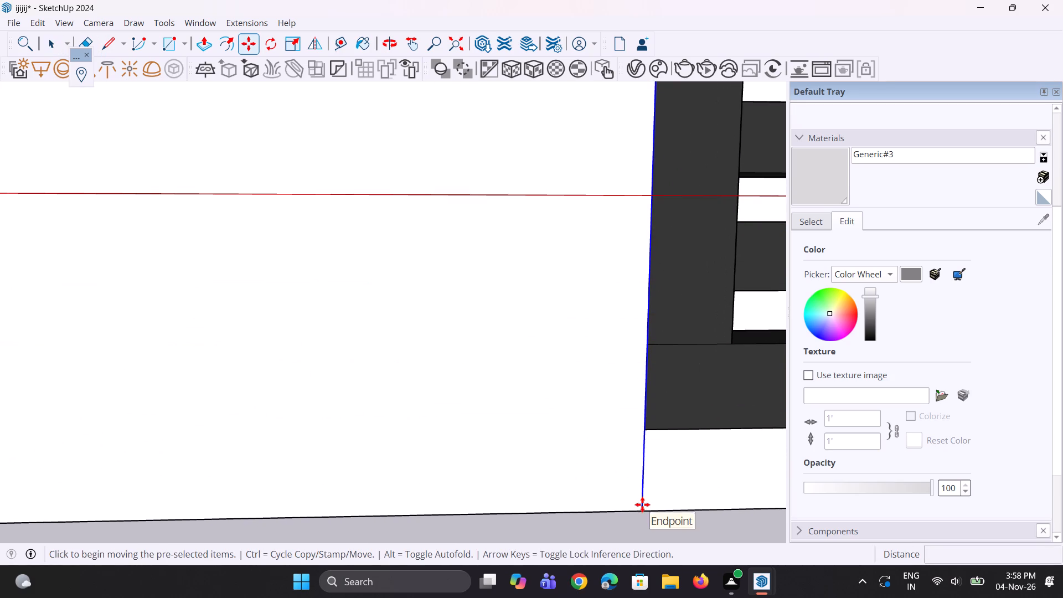
click(637, 511)
click(527, 508)
scroll(527, 503, down, 3)
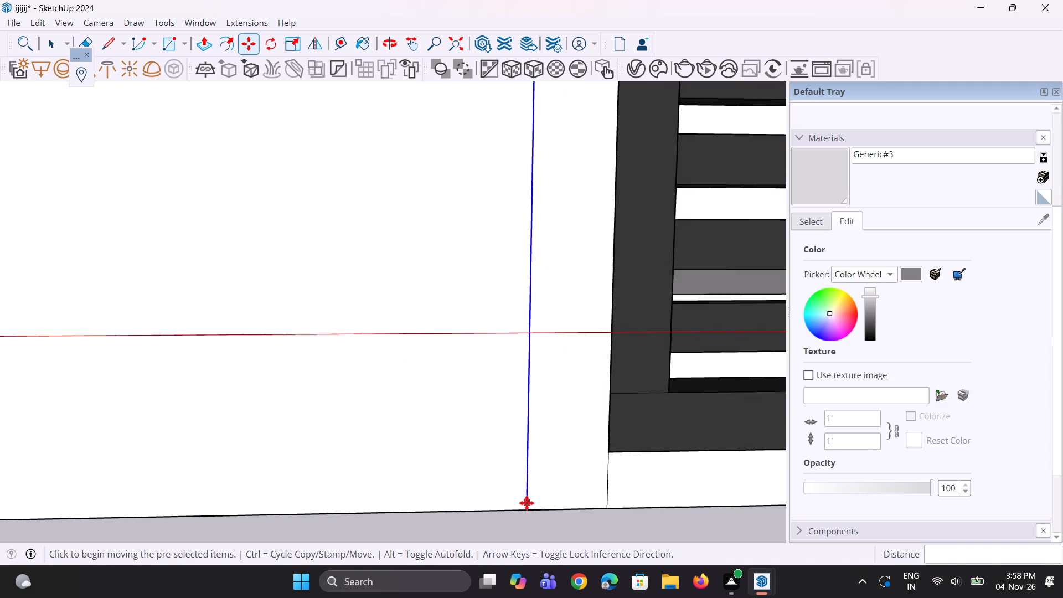
scroll(527, 503, down, 9)
middle_drag(545, 466, 553, 498)
scroll(559, 493, down, 6)
scroll(551, 525, up, 7)
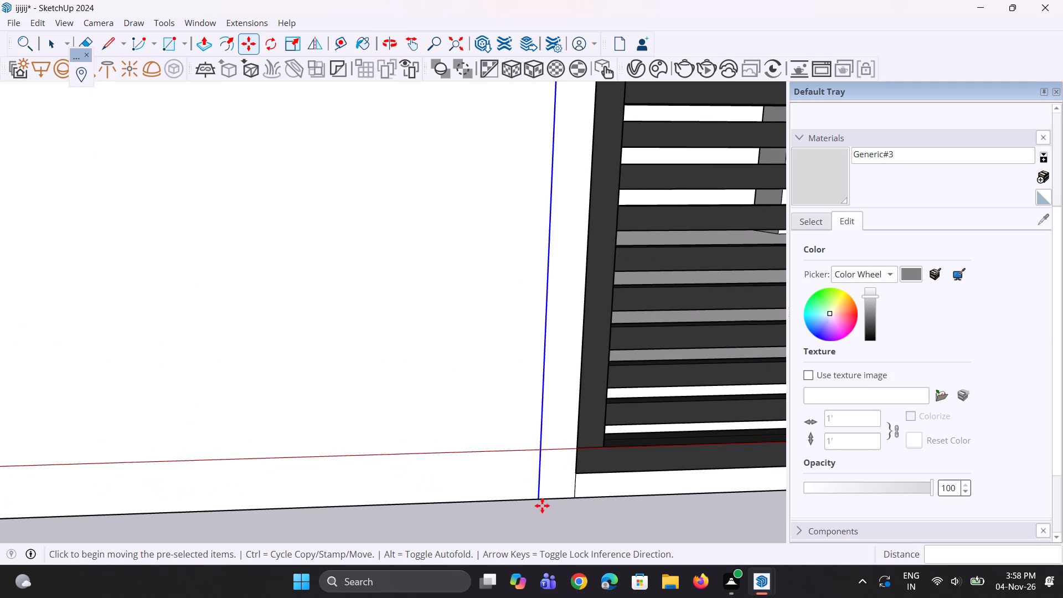
Move the copied vertical line beside the original gate opening another 6 3/4" along the wall toward the new gate.
click(538, 496)
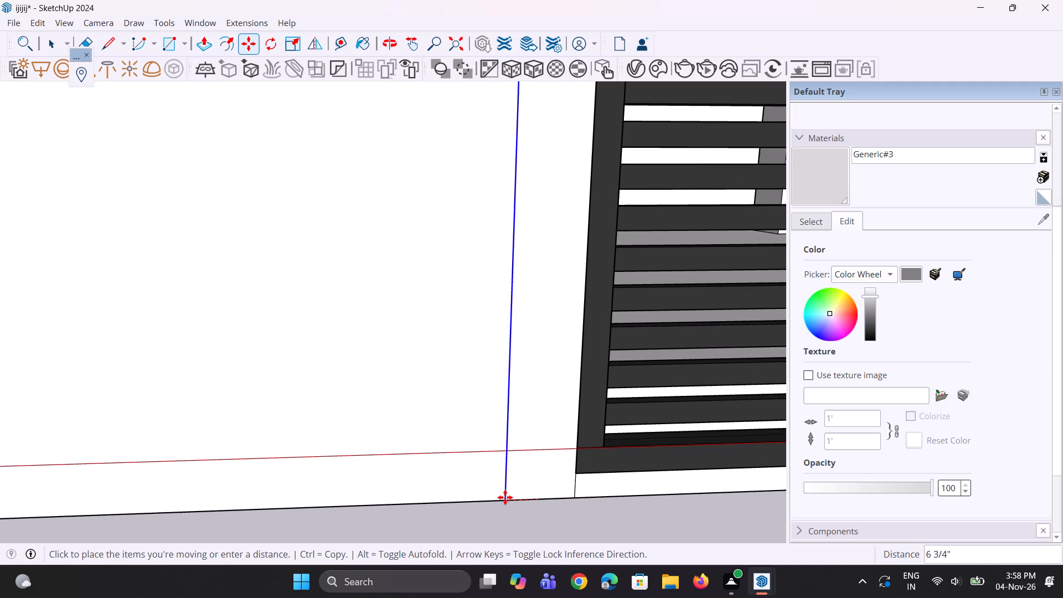
click(504, 498)
key(space)
click(544, 526)
key(space)
scroll(569, 520, down, 7)
double_click(562, 528)
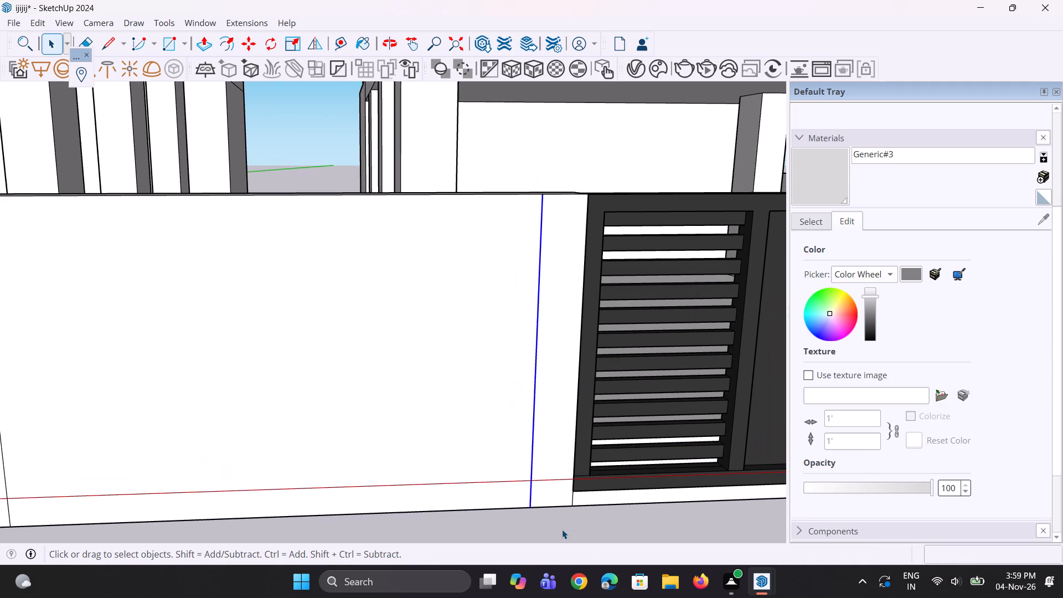
Push the four wide boundary-wall panels between the gates inward about 4 5/16", leaving the narrow strips projecting as posts.
scroll(572, 476, down, 12)
middle_drag(514, 471, 512, 501)
scroll(514, 499, down, 4)
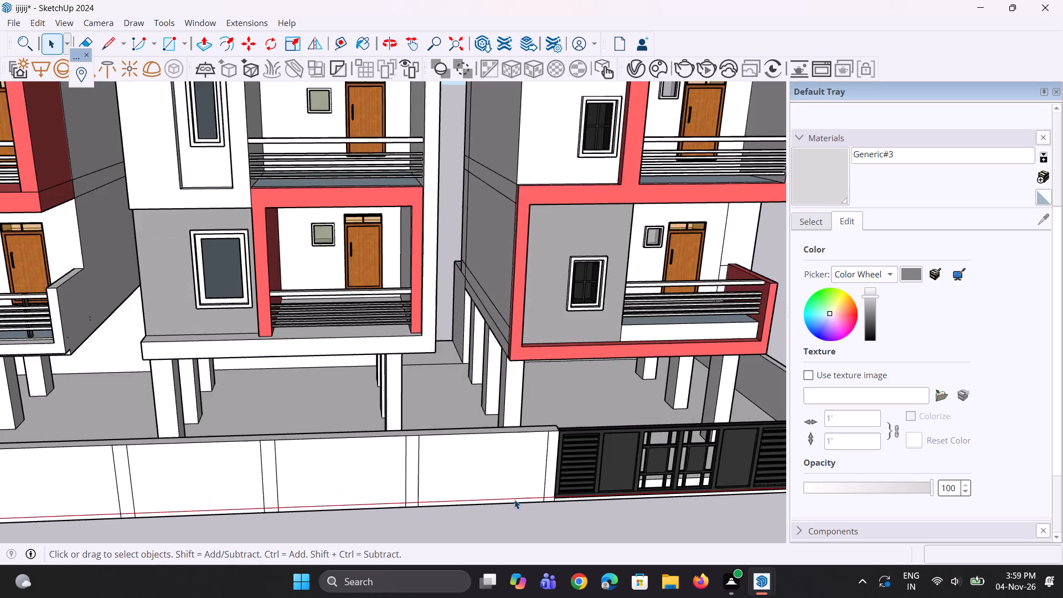
scroll(514, 499, down, 1)
middle_drag(551, 474, 545, 524)
scroll(273, 470, up, 3)
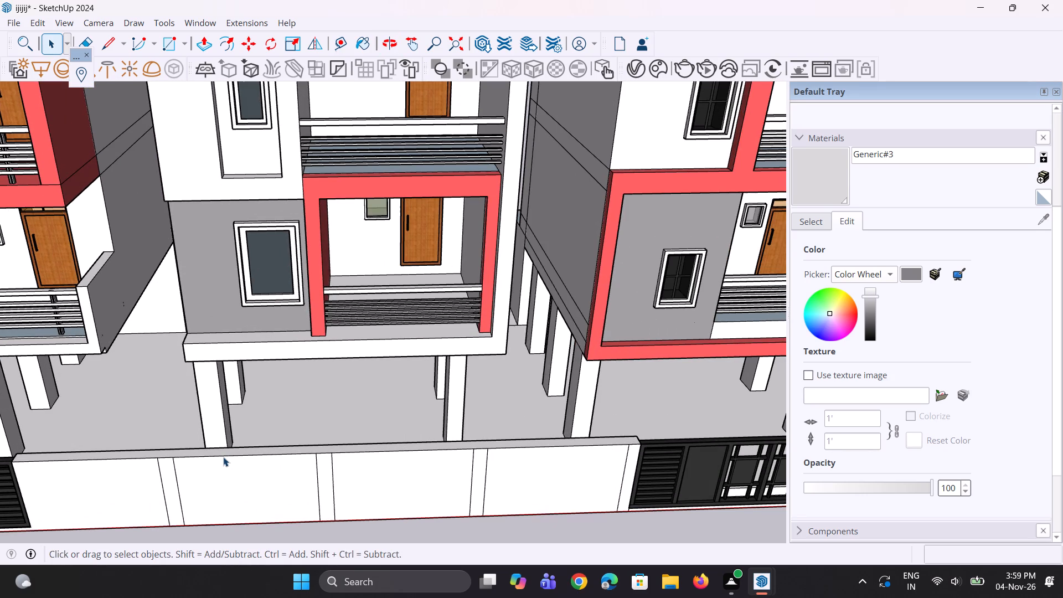
key(p)
scroll(43, 481, up, 2)
scroll(132, 477, up, 4)
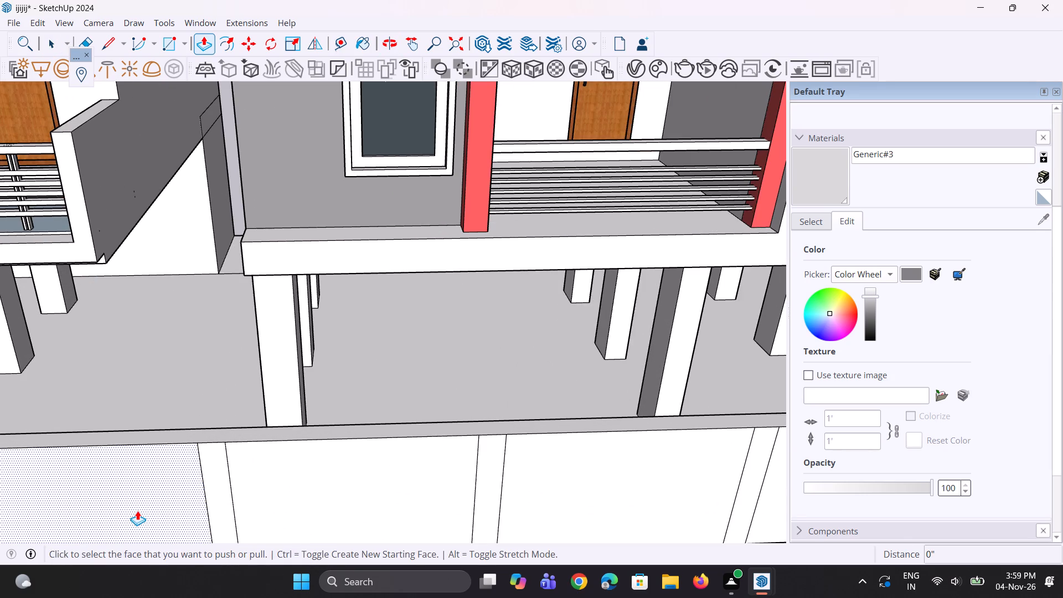
click(137, 511)
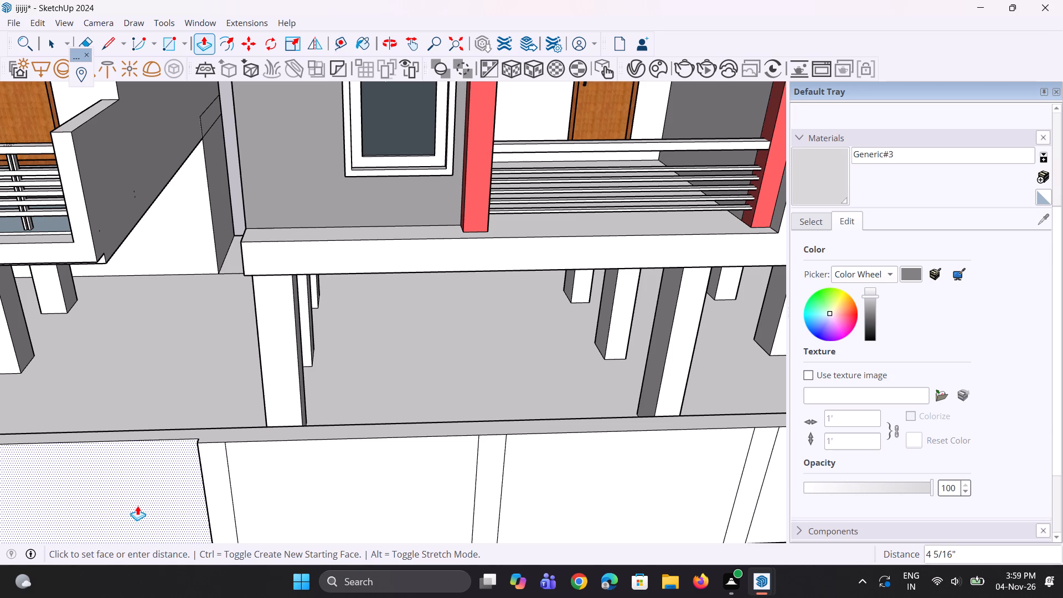
click(137, 506)
double_click(268, 494)
scroll(240, 468, down, 5)
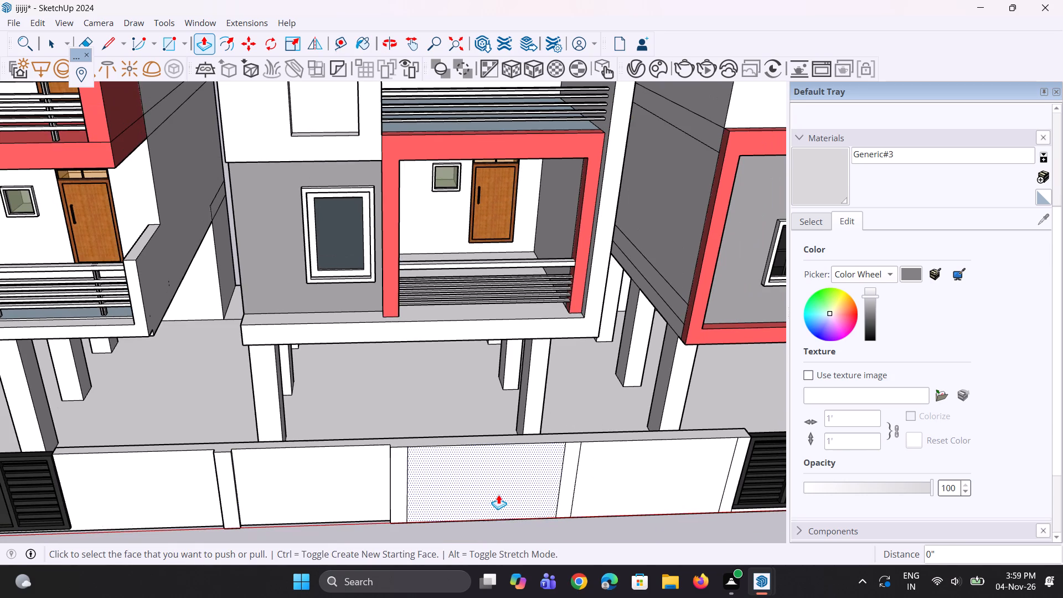
double_click(498, 494)
double_click(616, 488)
middle_drag(561, 475, 645, 501)
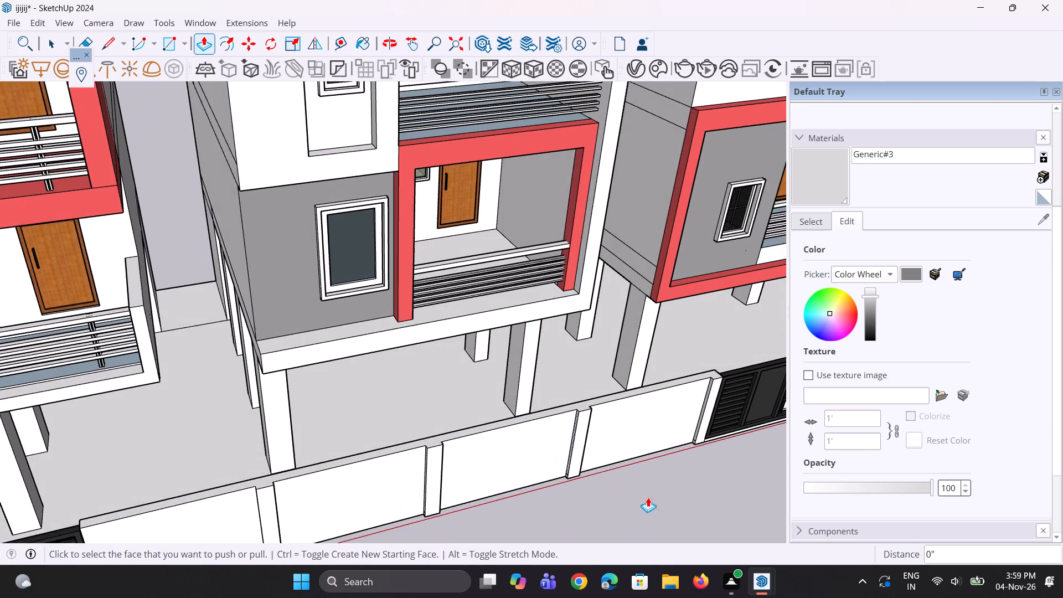
scroll(656, 490, down, 4)
scroll(530, 471, up, 1)
scroll(369, 398, down, 8)
scroll(338, 460, up, 4)
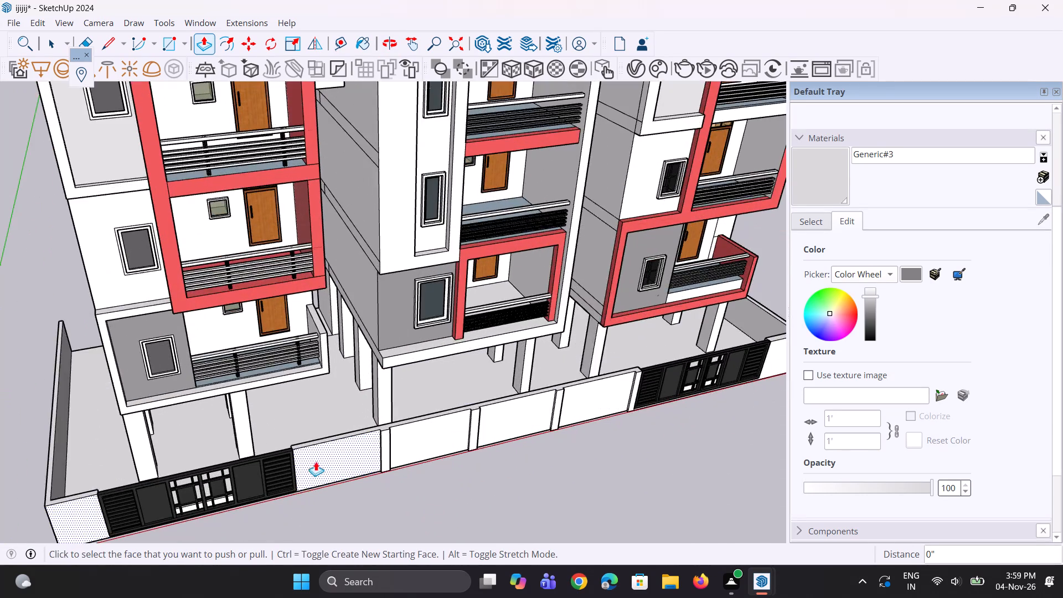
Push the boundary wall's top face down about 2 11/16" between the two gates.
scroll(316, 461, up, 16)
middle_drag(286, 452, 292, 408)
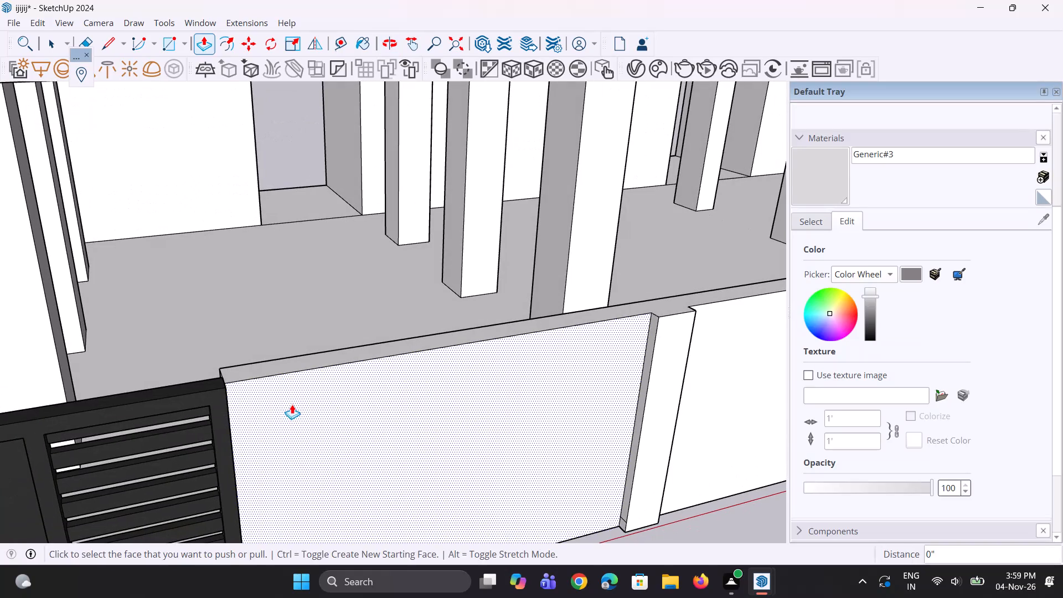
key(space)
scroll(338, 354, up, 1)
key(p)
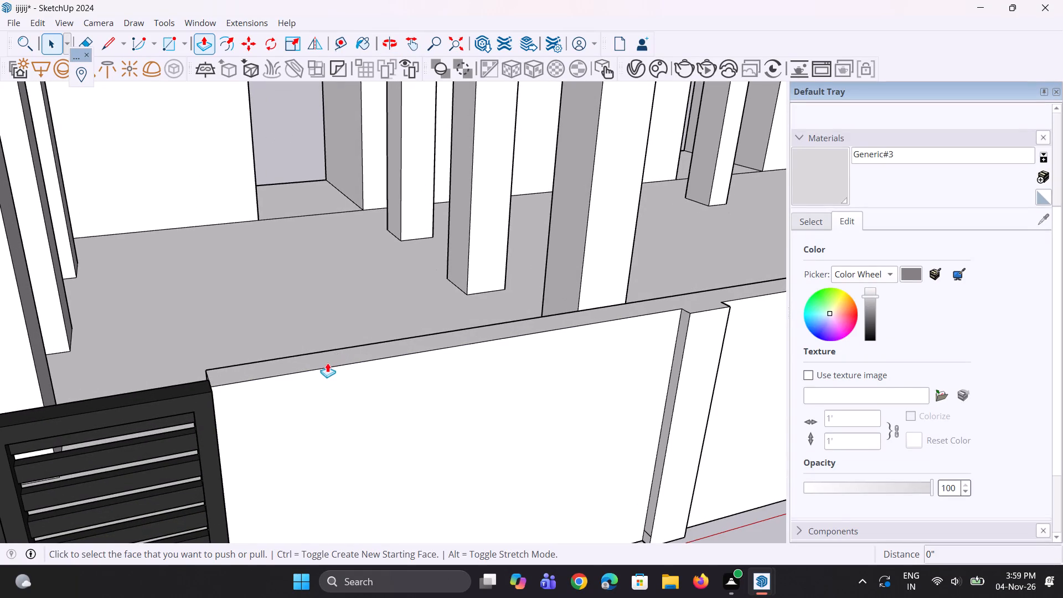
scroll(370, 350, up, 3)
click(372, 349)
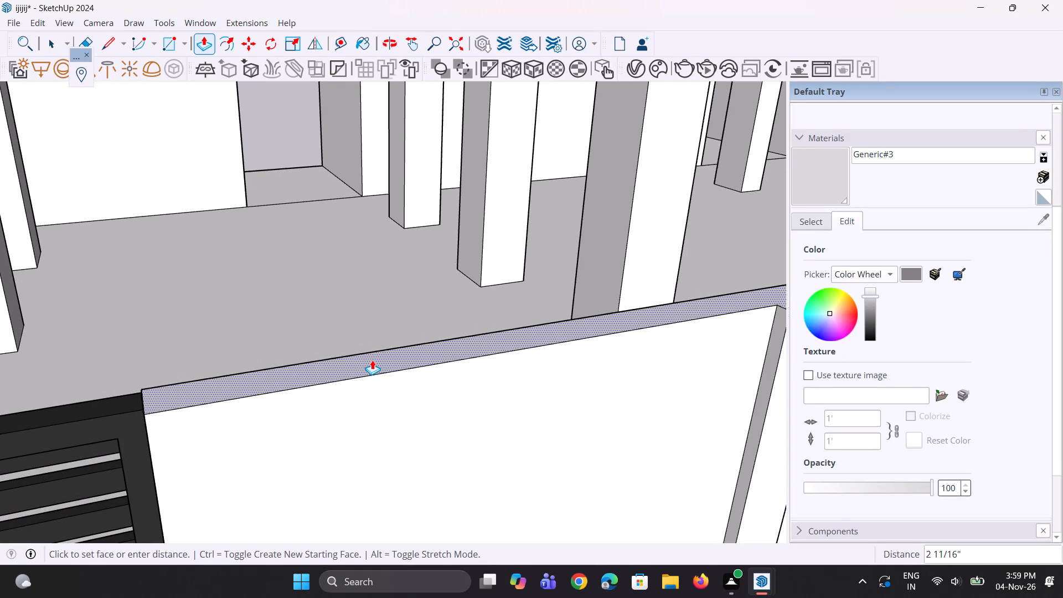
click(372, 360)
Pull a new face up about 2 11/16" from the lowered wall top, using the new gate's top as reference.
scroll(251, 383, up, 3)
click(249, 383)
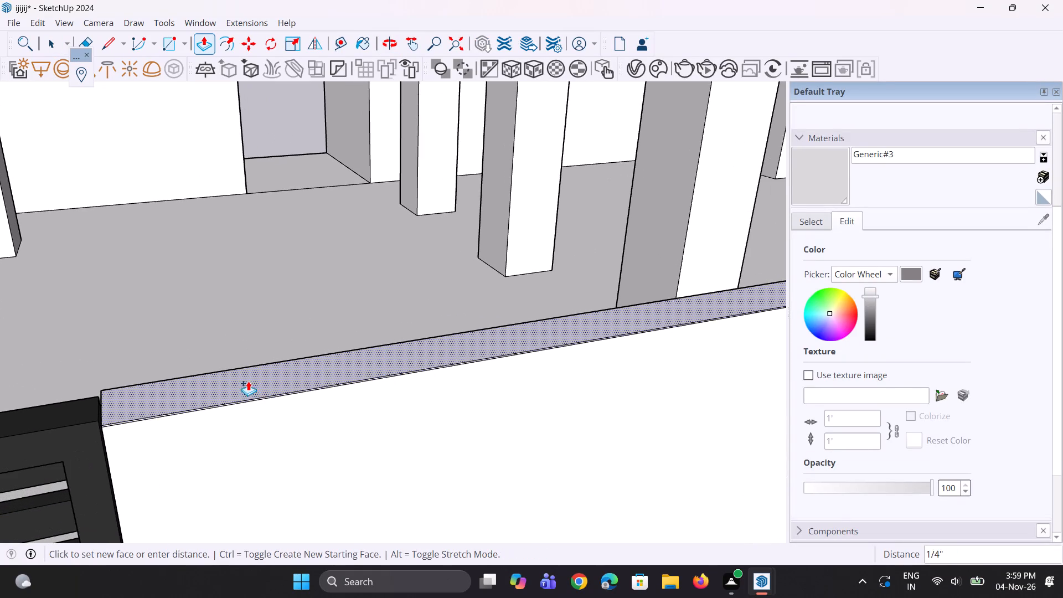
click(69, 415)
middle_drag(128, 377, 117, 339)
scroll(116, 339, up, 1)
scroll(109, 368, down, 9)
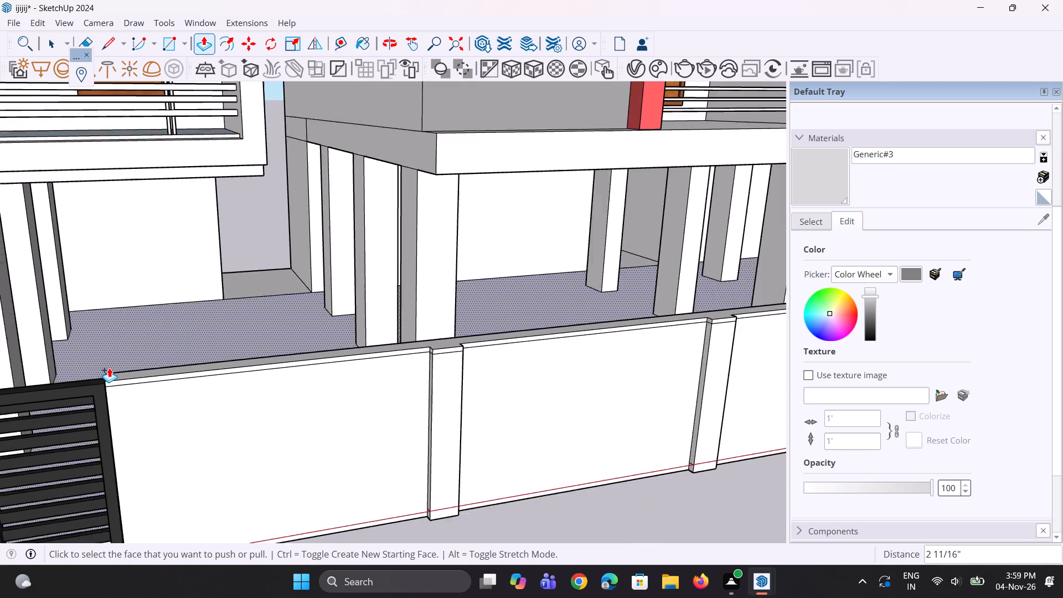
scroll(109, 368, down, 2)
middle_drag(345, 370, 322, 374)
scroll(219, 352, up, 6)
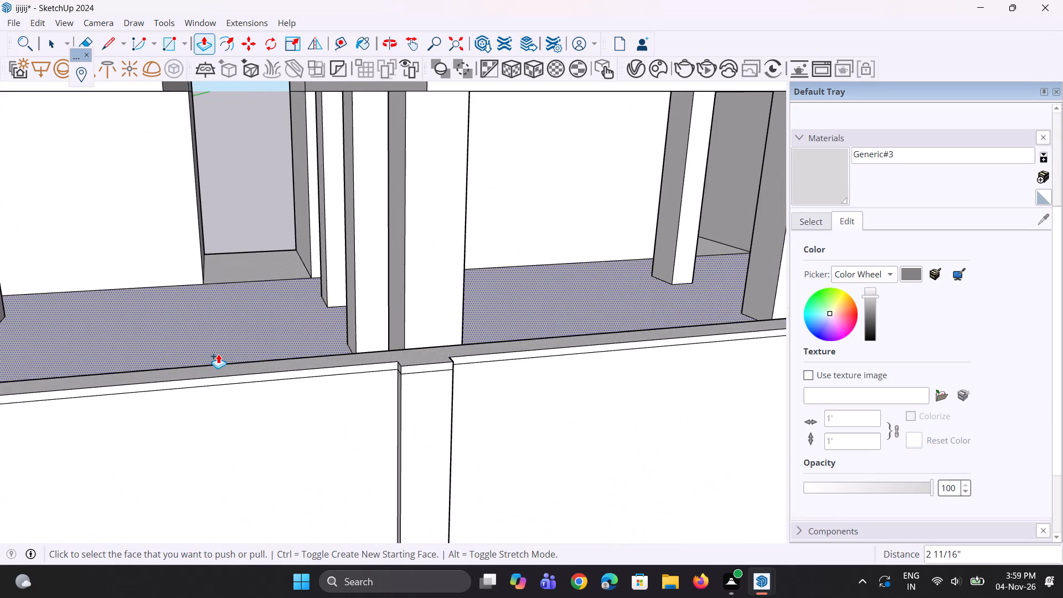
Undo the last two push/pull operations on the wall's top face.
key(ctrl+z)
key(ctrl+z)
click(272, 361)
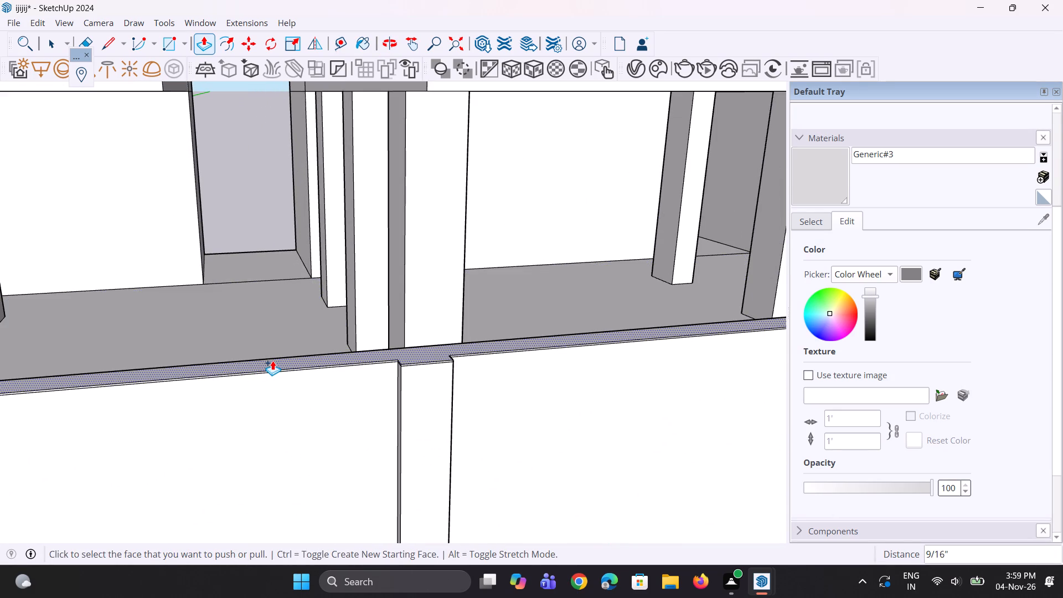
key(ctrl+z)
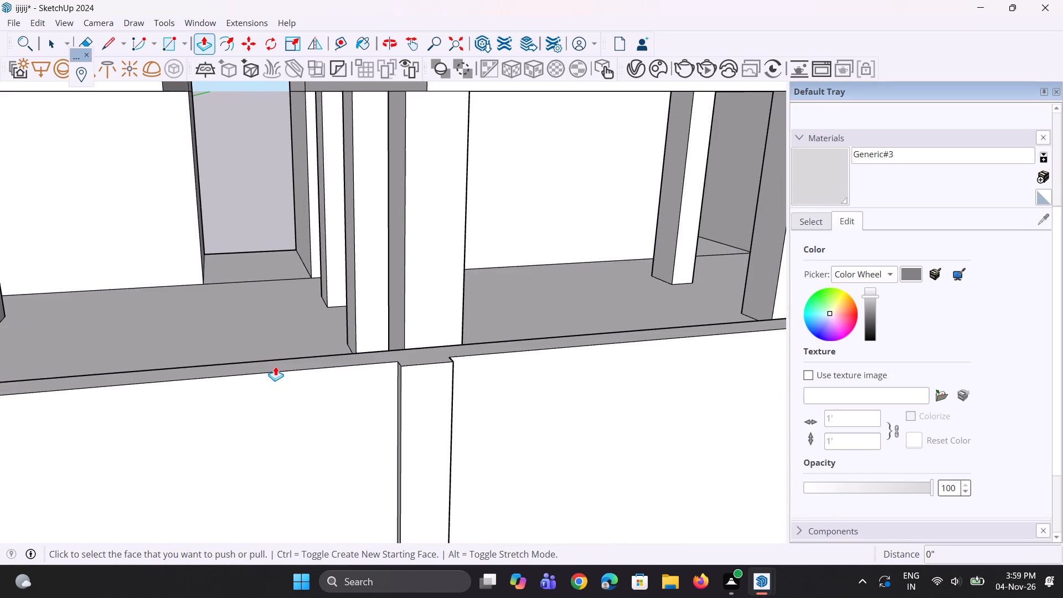
Push the boundary wall's top face down about 6 9/16" between the two gates.
click(277, 364)
click(282, 383)
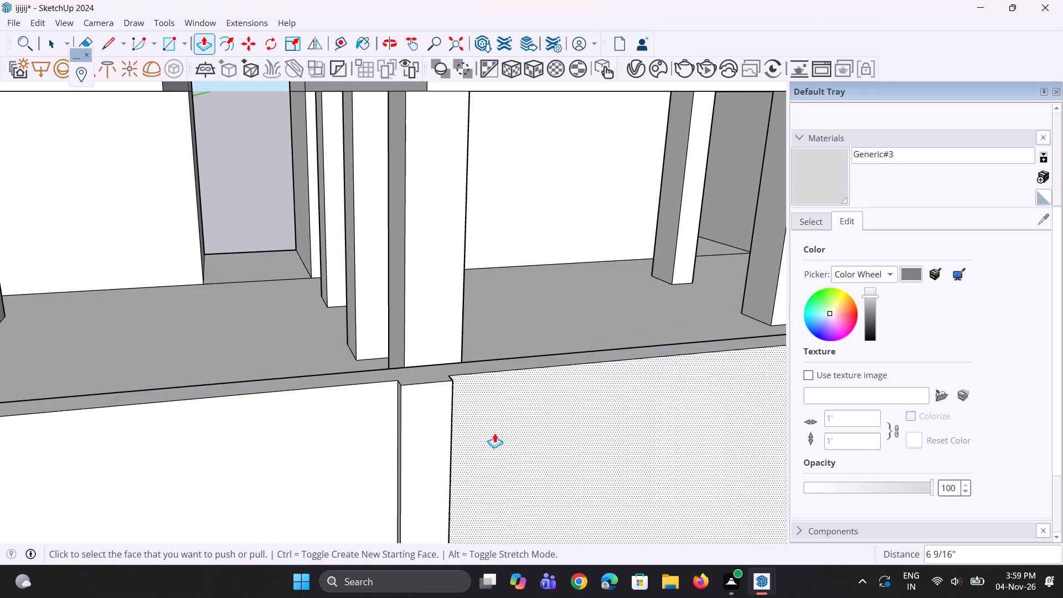
Pull a new face up from the lowered wall top to the new gate's top corner, forming a separate coping band.
scroll(494, 433, down, 5)
scroll(135, 415, up, 2)
click(127, 425)
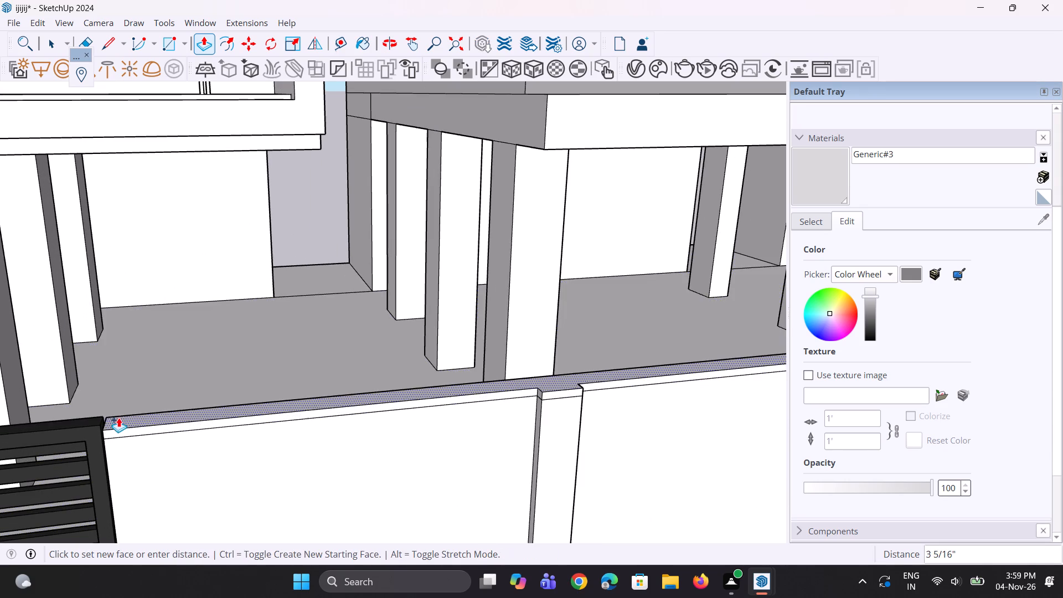
click(101, 414)
scroll(199, 430, down, 5)
middle_drag(278, 416, 245, 357)
scroll(244, 355, down, 5)
middle_drag(339, 388, 345, 417)
key(space)
key(space)
click(374, 481)
scroll(713, 457, down, 5)
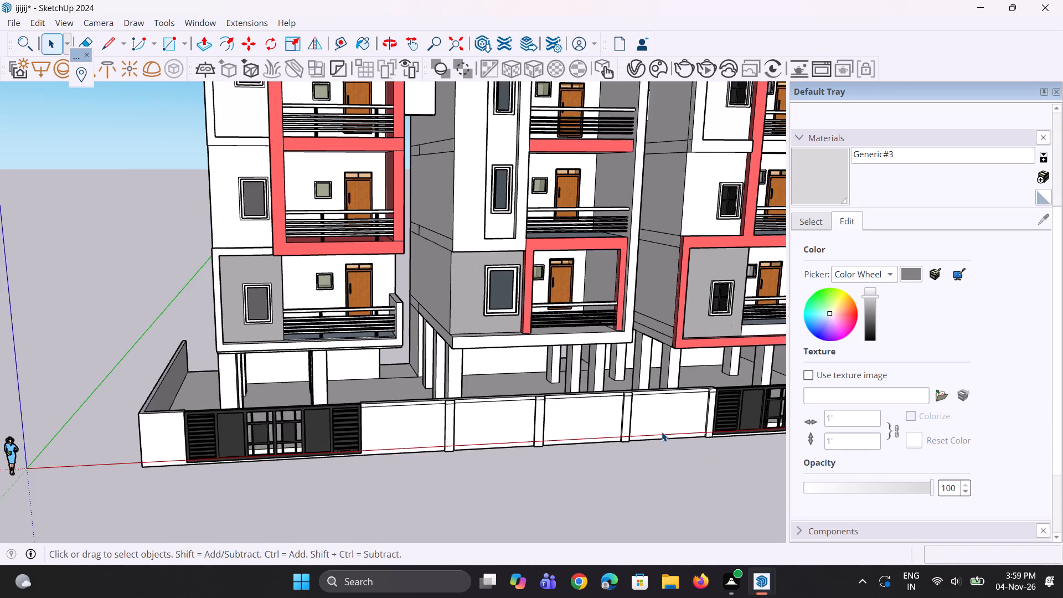
Draw two lines across the wall's top face from the inner corners of the post nearest the new gate to the back edge.
scroll(142, 422, up, 7)
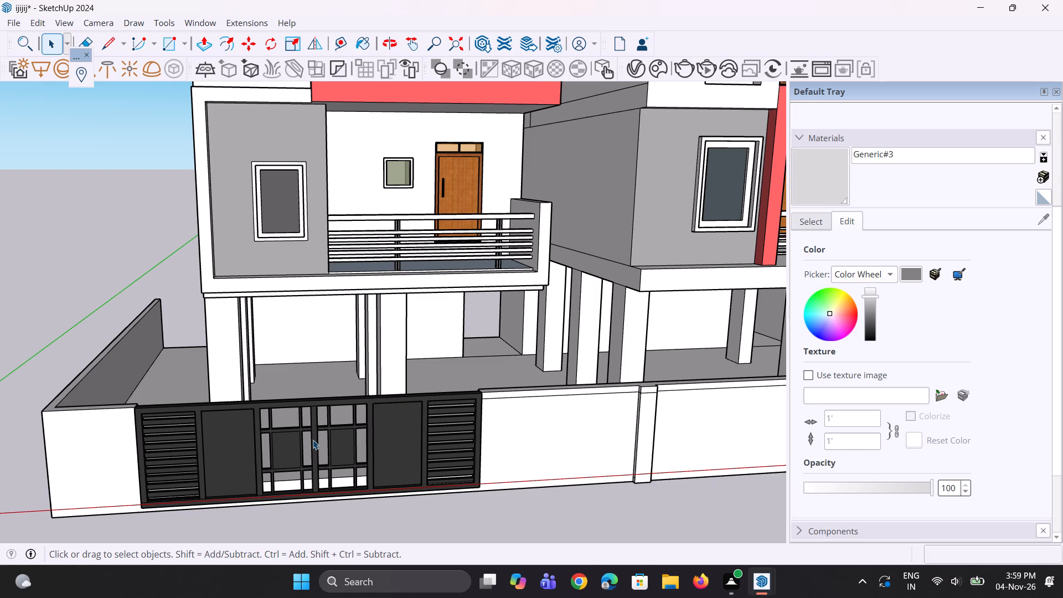
scroll(313, 440, down, 2)
scroll(507, 441, up, 1)
scroll(605, 396, up, 3)
middle_drag(596, 416, 570, 494)
scroll(570, 494, down, 1)
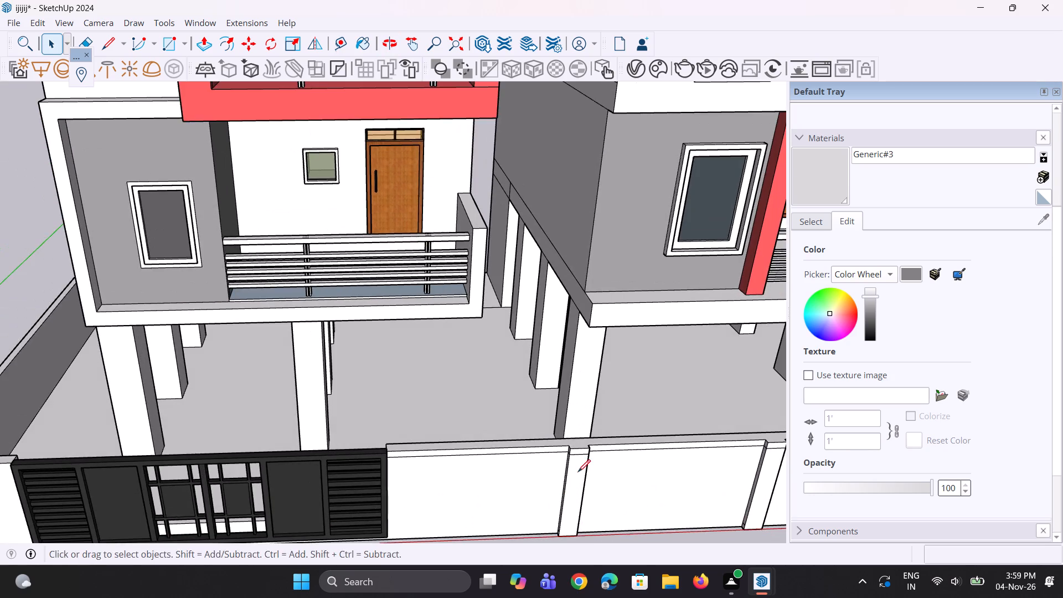
key(l)
scroll(578, 461, up, 10)
click(550, 436)
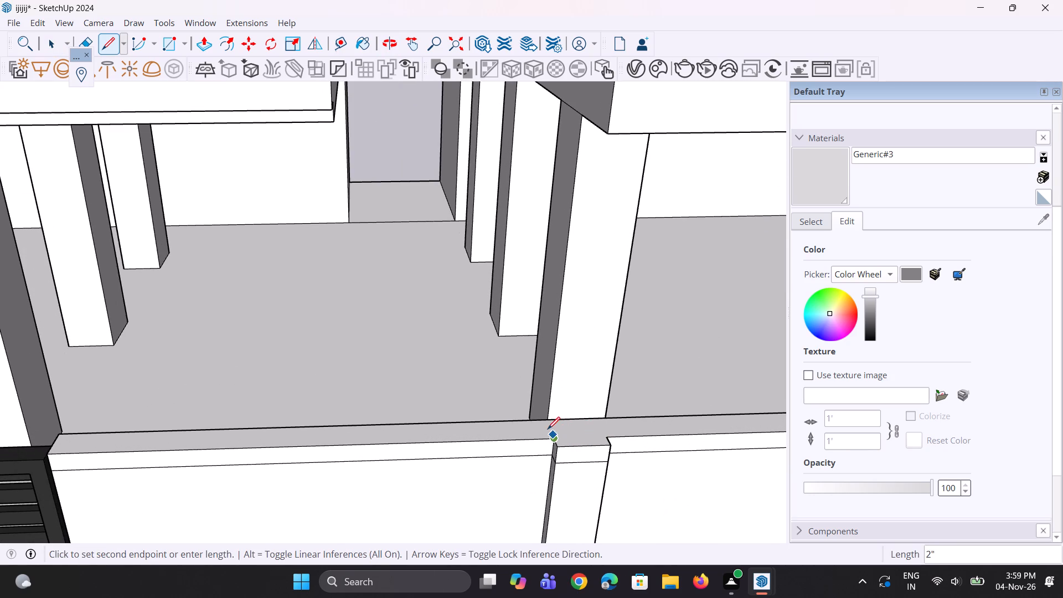
click(545, 421)
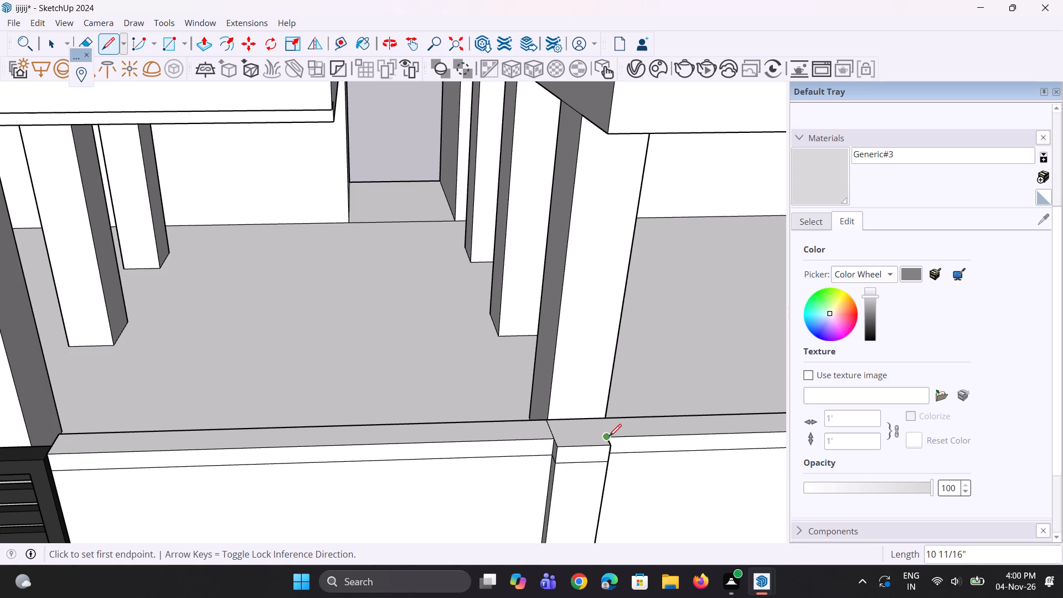
click(608, 435)
click(598, 411)
Draw two lines, about 10 11/16" long, across the wall's top face at both sides of the middle post.
scroll(403, 437, down, 7)
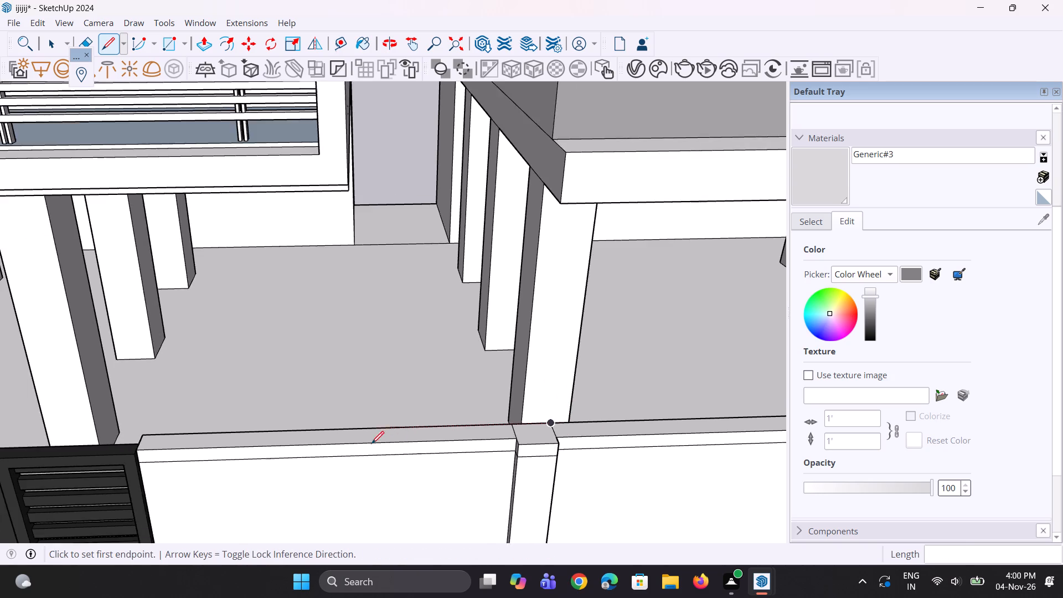
scroll(371, 444, down, 6)
scroll(676, 425, up, 11)
middle_drag(432, 395, 428, 441)
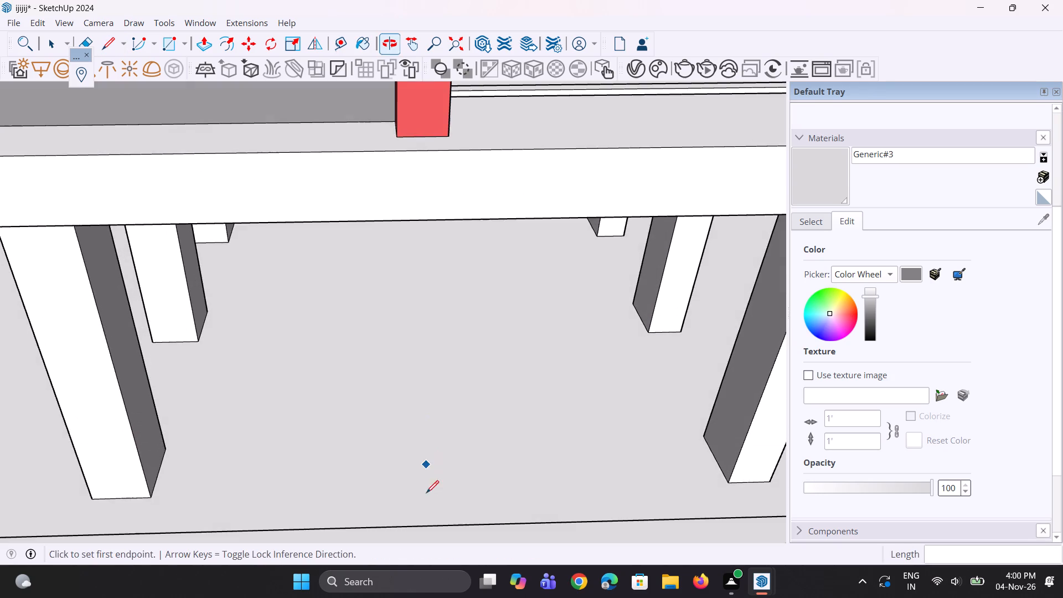
scroll(437, 370, down, 5)
scroll(435, 463, up, 11)
click(422, 446)
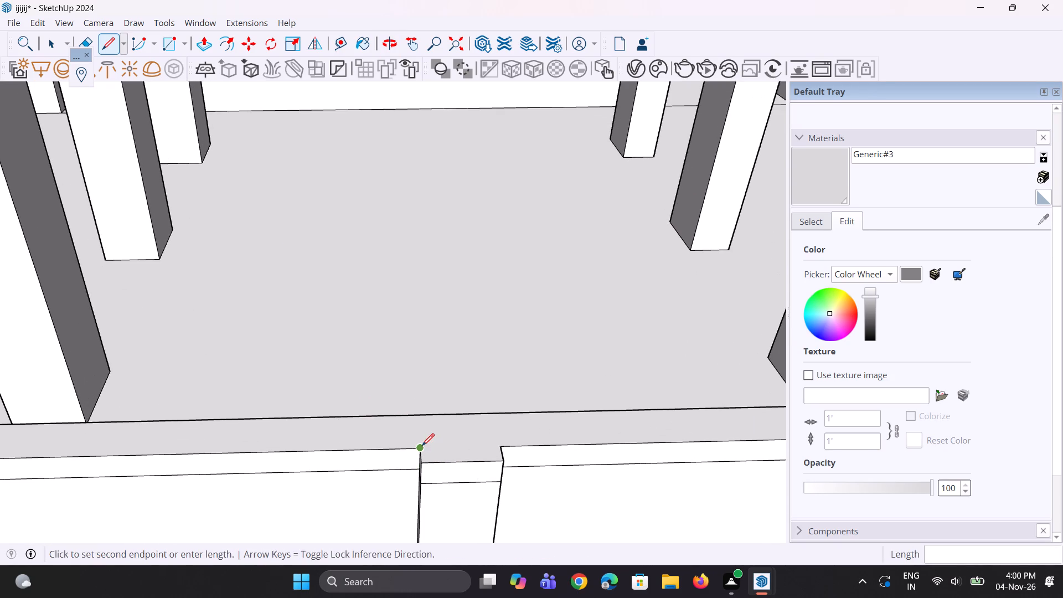
click(416, 416)
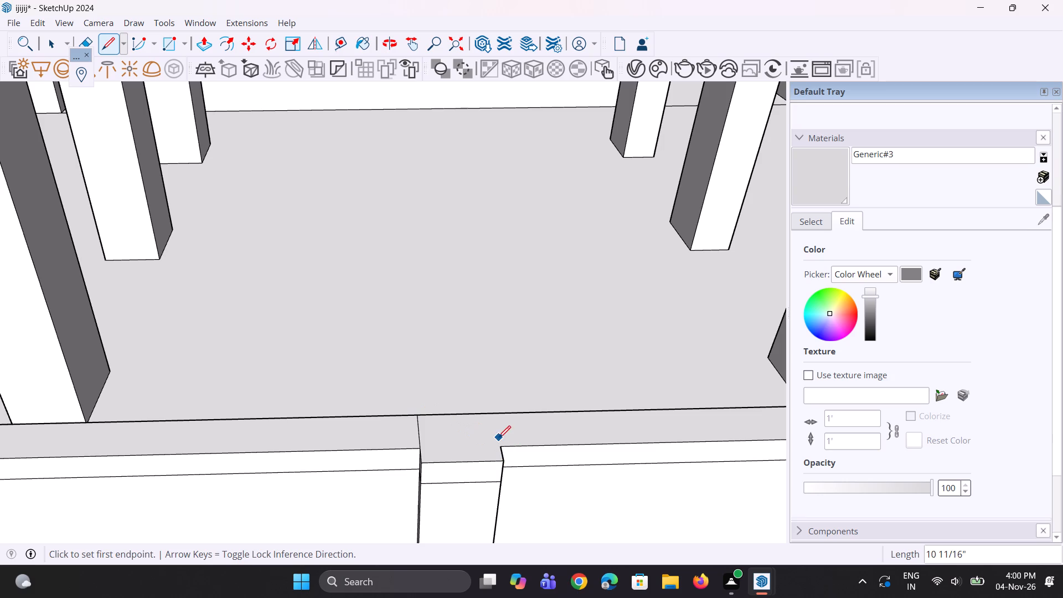
click(502, 447)
click(496, 415)
Draw two lines, about 10 11/16" long, across the wall's top face at both sides of the third post from the new gate.
scroll(358, 418, down, 15)
scroll(617, 408, up, 11)
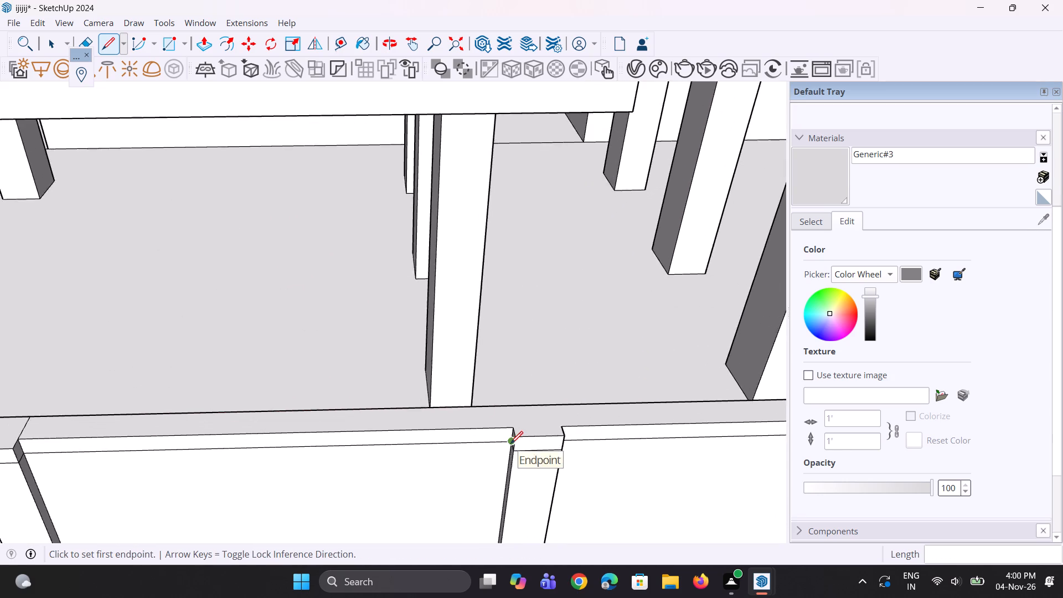
scroll(510, 444, up, 2)
click(513, 422)
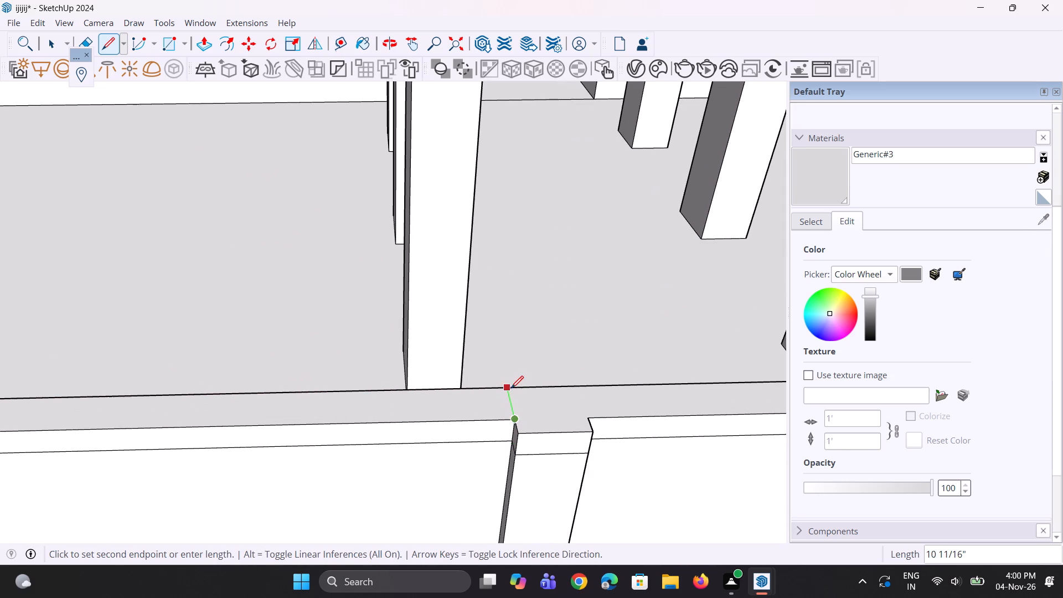
click(511, 388)
click(590, 417)
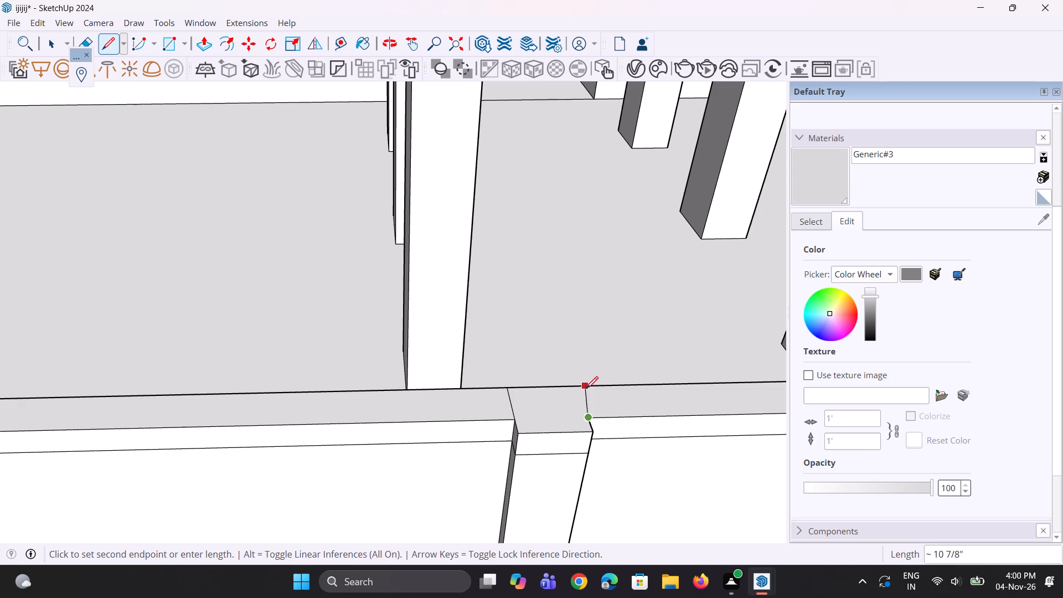
click(579, 382)
Draw a line across the wall's top face from the inner corner of the end post beside the original gate.
scroll(386, 385, down, 9)
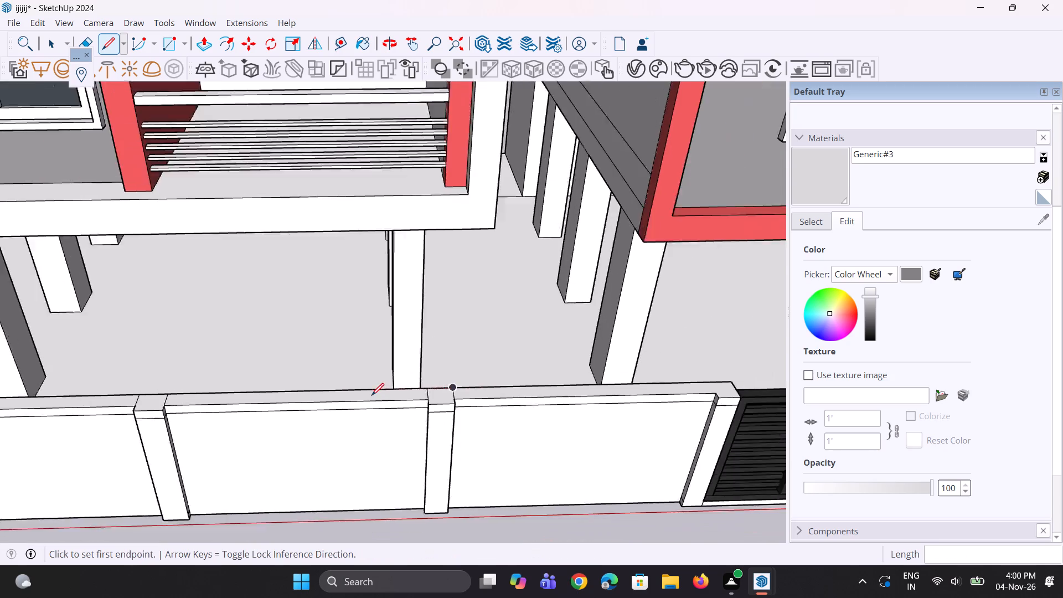
scroll(371, 395, down, 7)
scroll(496, 403, up, 15)
middle_drag(536, 415, 535, 439)
scroll(535, 413, up, 5)
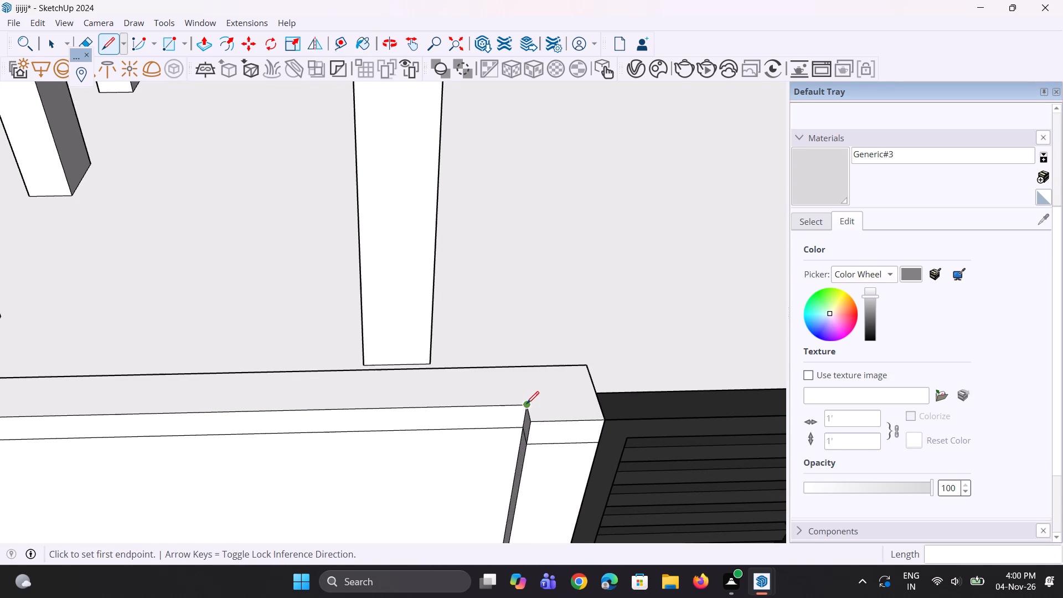
click(527, 404)
click(520, 367)
scroll(553, 440, down, 5)
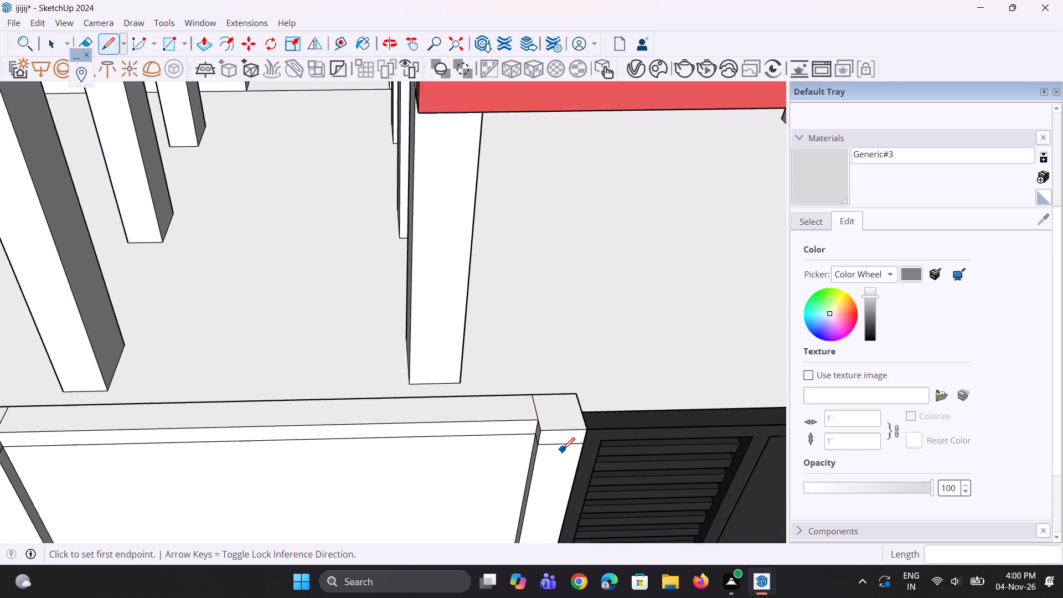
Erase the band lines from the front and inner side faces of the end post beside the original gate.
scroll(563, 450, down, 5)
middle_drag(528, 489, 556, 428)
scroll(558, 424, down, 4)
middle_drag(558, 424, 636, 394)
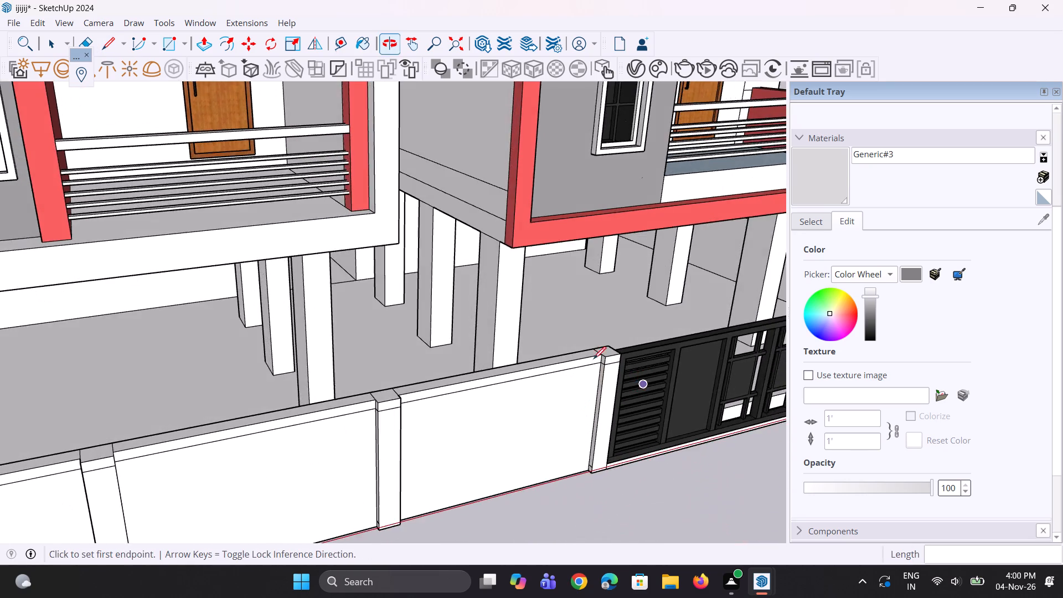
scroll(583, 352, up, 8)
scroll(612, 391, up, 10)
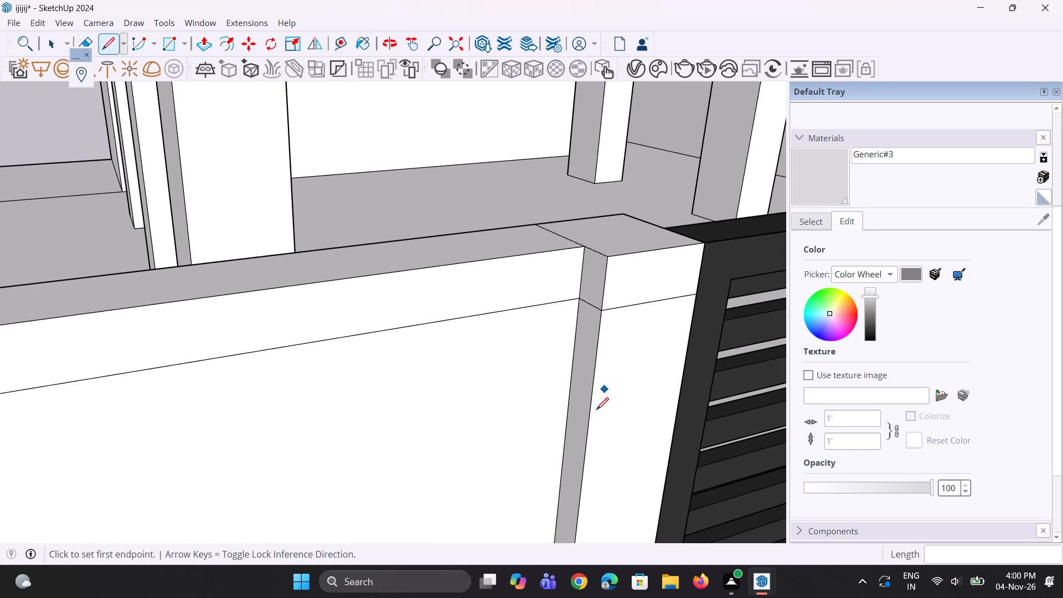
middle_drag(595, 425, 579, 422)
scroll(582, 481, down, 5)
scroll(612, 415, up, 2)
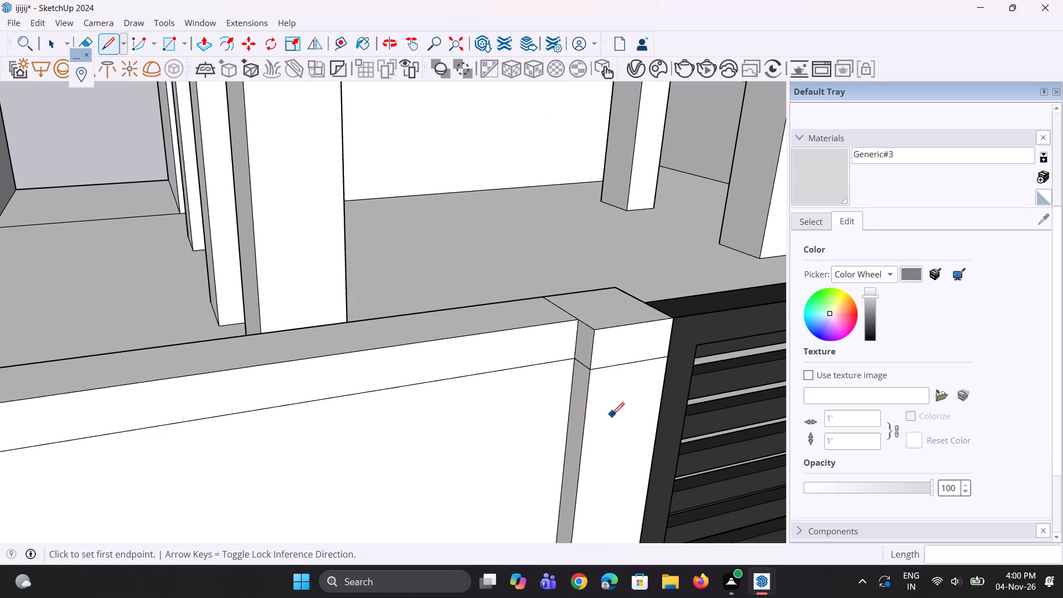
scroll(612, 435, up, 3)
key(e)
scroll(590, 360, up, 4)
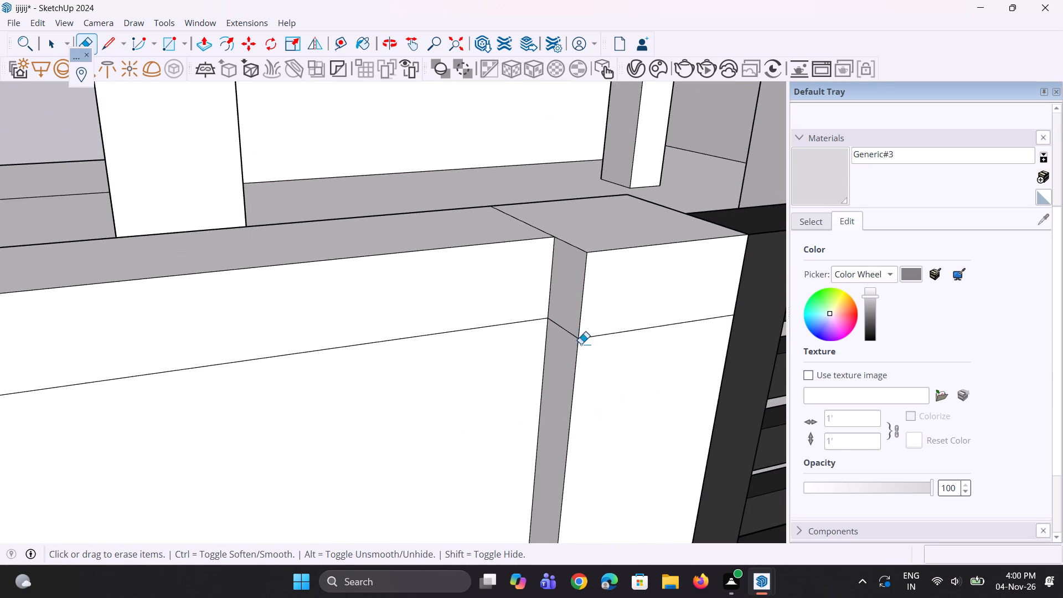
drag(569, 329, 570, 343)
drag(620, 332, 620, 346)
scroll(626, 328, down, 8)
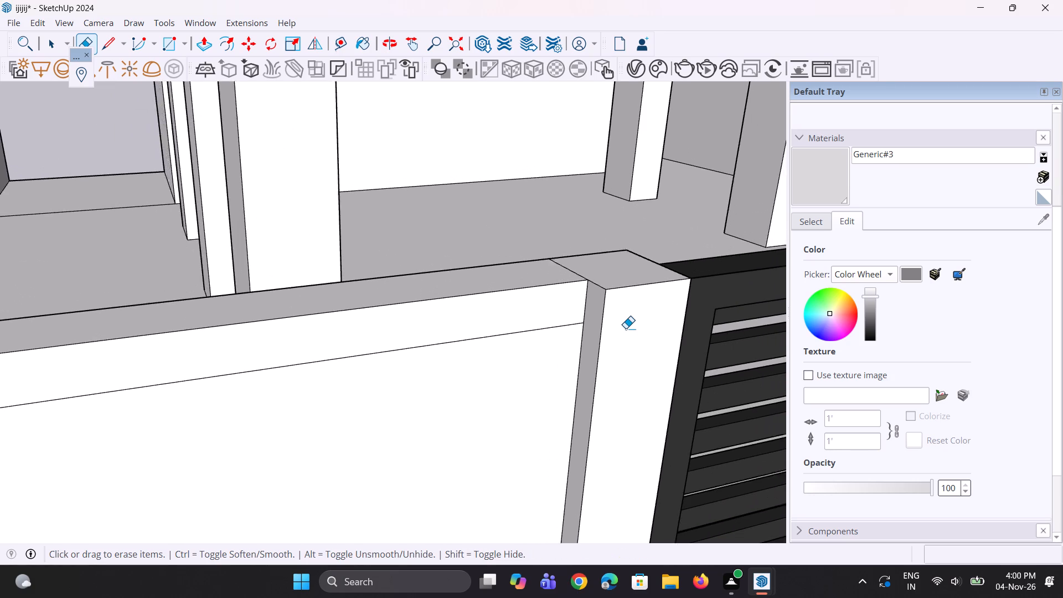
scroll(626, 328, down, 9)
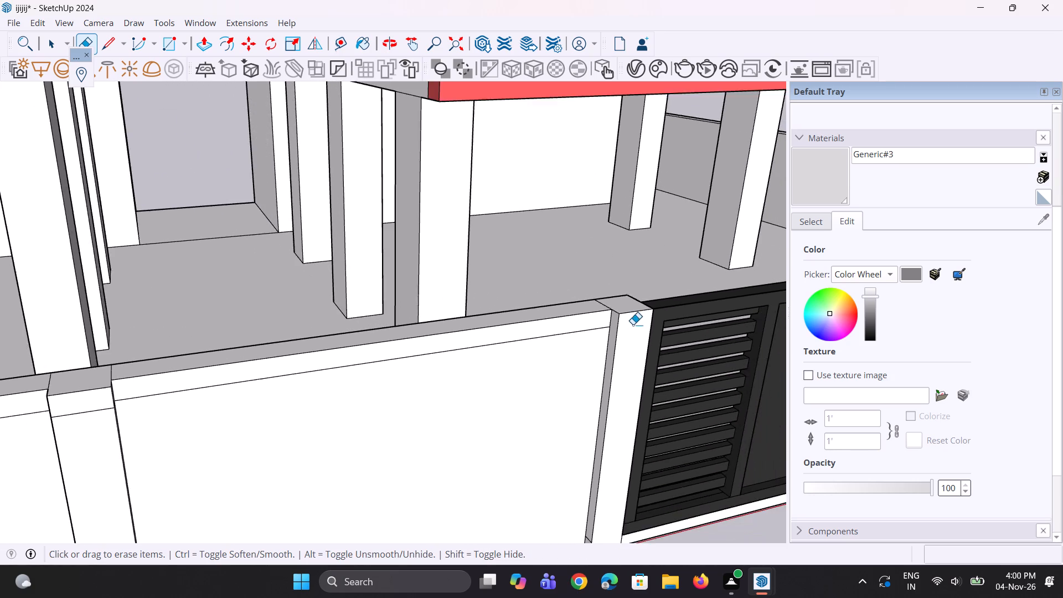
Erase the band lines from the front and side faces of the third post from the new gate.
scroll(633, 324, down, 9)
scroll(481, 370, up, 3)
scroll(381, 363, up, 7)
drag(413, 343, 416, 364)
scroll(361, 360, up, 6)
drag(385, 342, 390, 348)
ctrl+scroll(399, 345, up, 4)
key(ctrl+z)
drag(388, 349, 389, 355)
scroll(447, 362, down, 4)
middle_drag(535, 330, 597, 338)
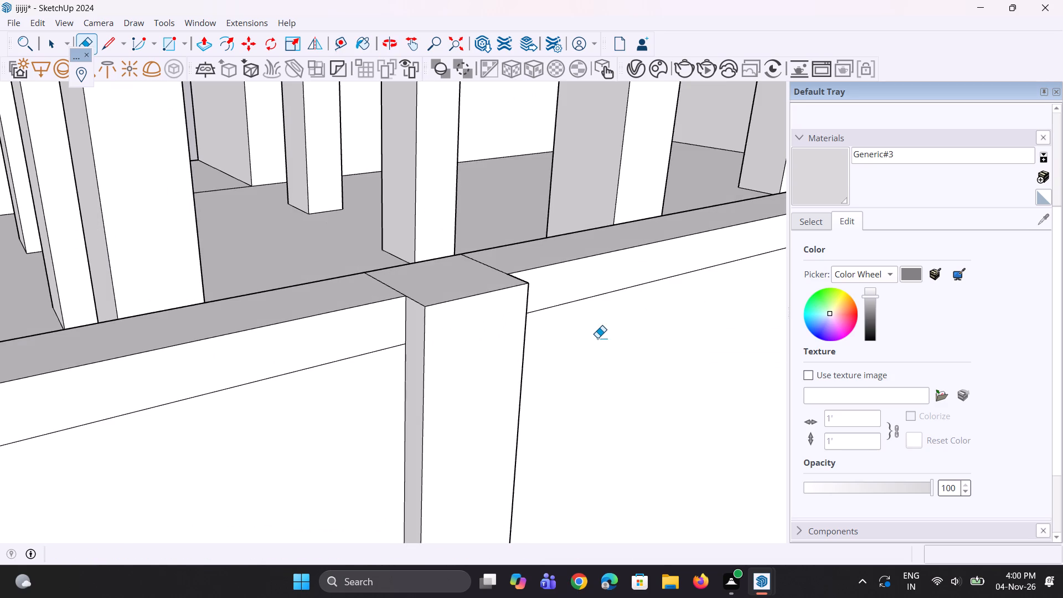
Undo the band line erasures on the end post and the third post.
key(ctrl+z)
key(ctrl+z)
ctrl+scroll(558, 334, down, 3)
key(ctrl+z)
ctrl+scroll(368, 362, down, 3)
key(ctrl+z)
Push the wall's top face between the middle post and the third post down 6 9/16".
ctrl+scroll(362, 358, down, 2)
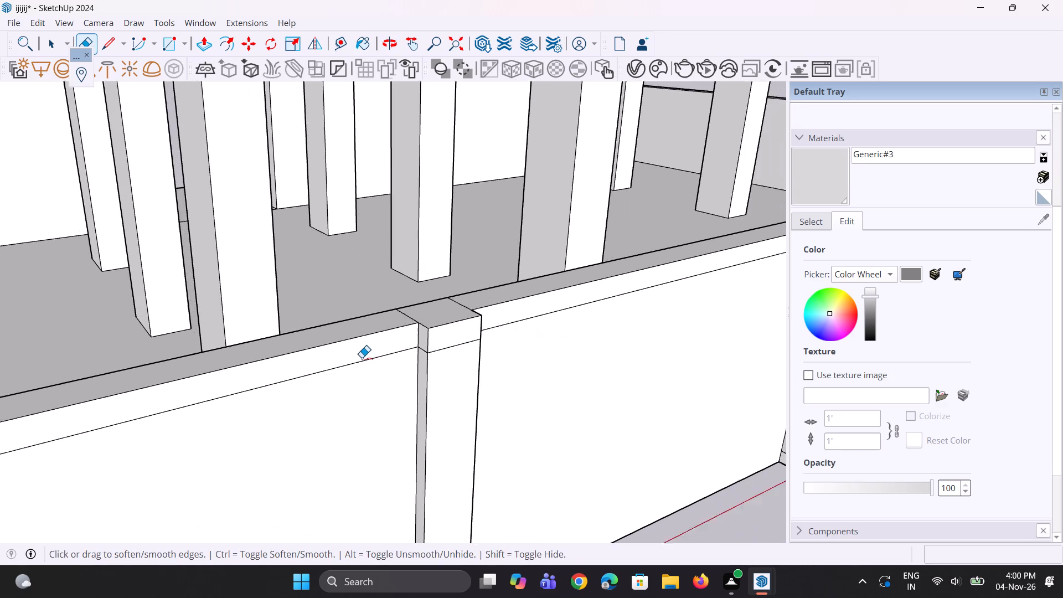
ctrl+scroll(362, 358, down, 8)
scroll(489, 346, down, 1)
middle_drag(489, 349, 486, 400)
scroll(489, 372, up, 1)
scroll(492, 363, down, 5)
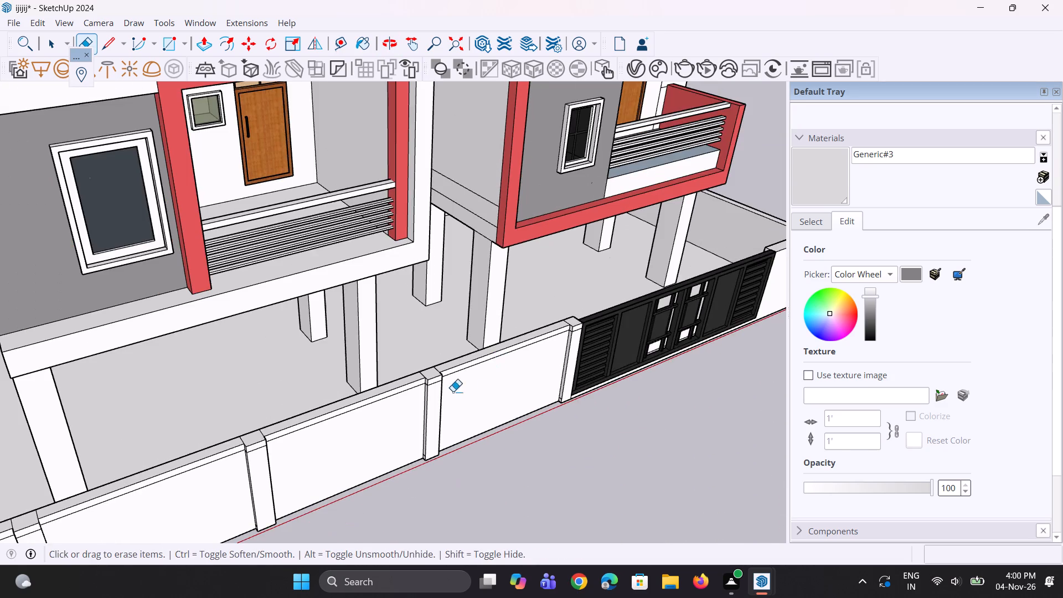
scroll(351, 395, up, 5)
key(p)
scroll(352, 404, up, 5)
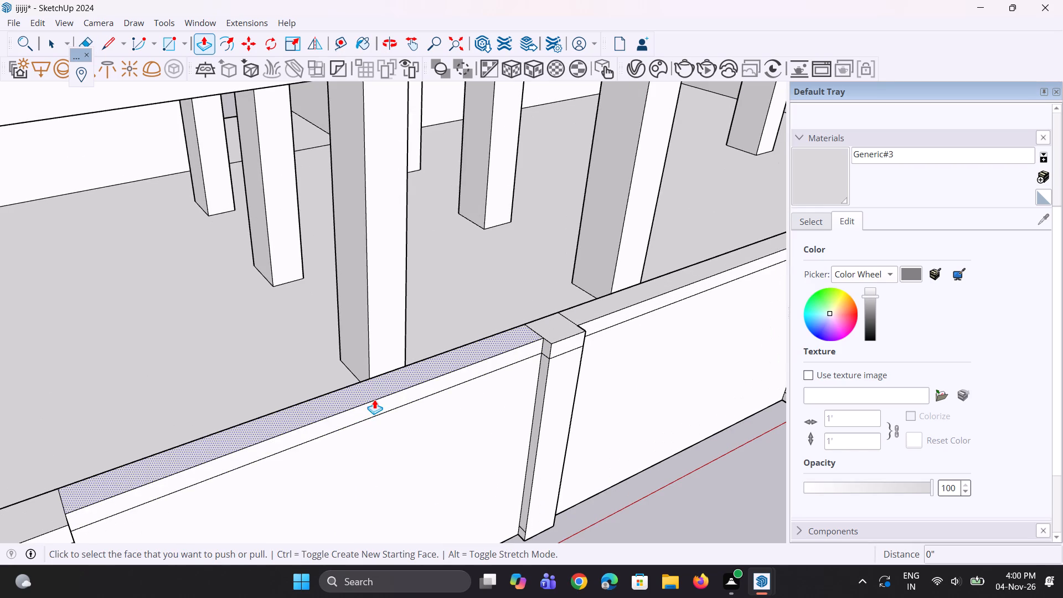
click(374, 396)
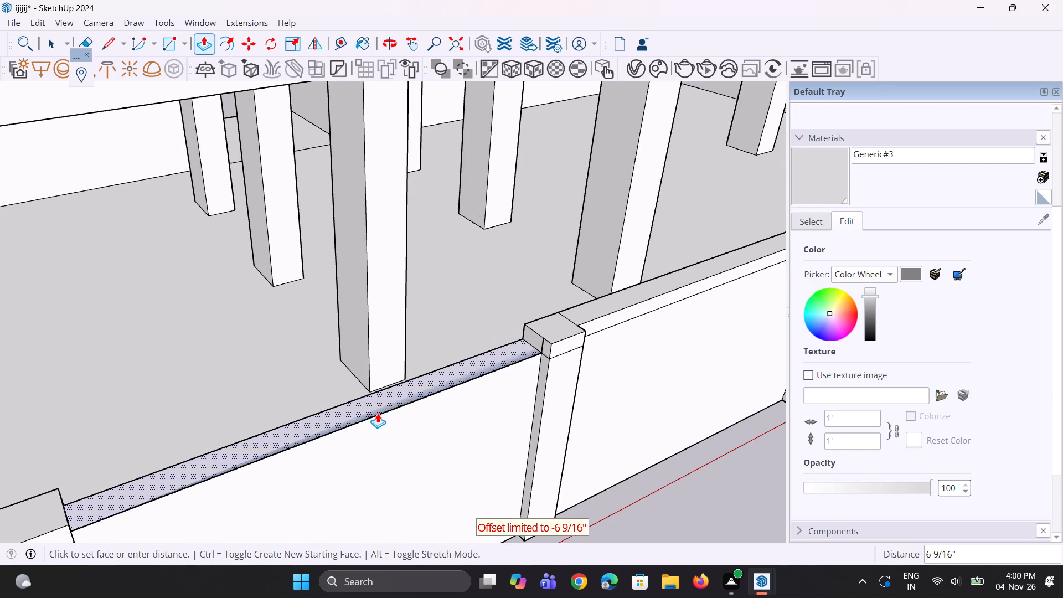
click(378, 413)
Push the top faces of the wall sections on either side of that one down by the same 6 9/16".
middle_drag(432, 374, 342, 326)
scroll(664, 327, up, 2)
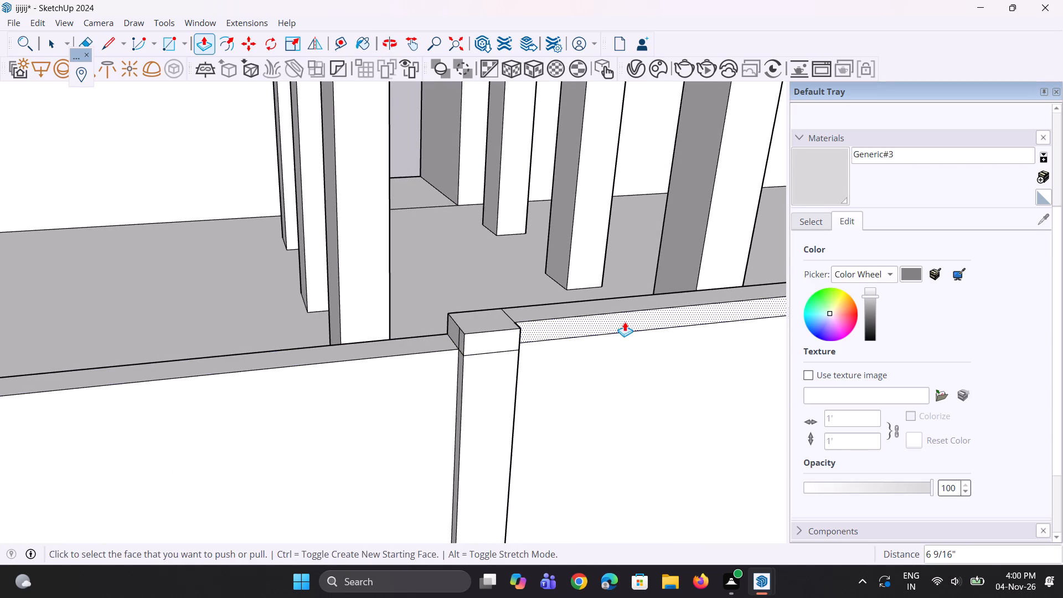
double_click(617, 309)
scroll(612, 382, down, 10)
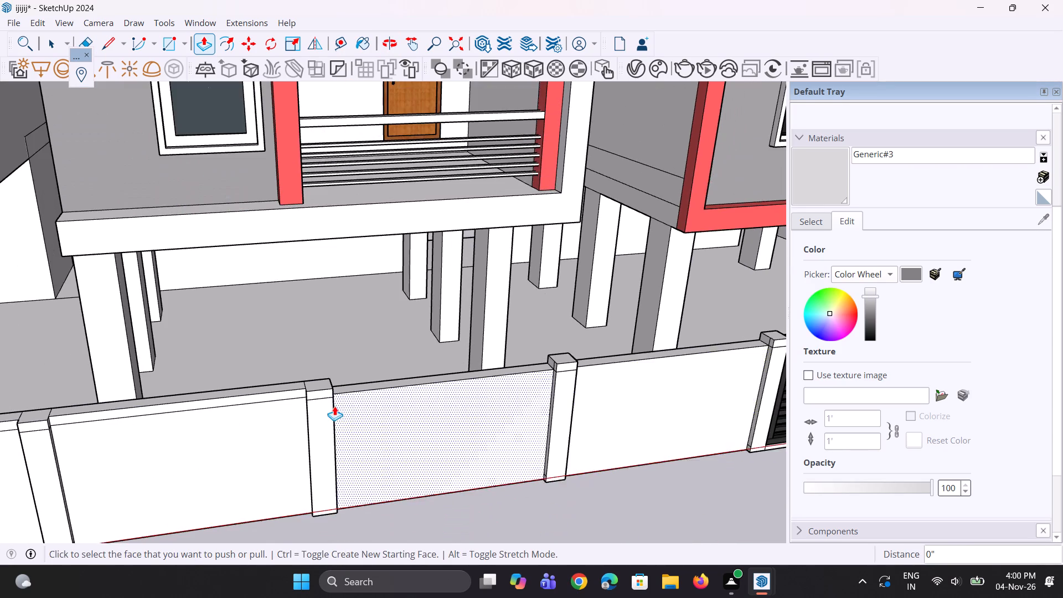
scroll(331, 405, up, 3)
double_click(256, 383)
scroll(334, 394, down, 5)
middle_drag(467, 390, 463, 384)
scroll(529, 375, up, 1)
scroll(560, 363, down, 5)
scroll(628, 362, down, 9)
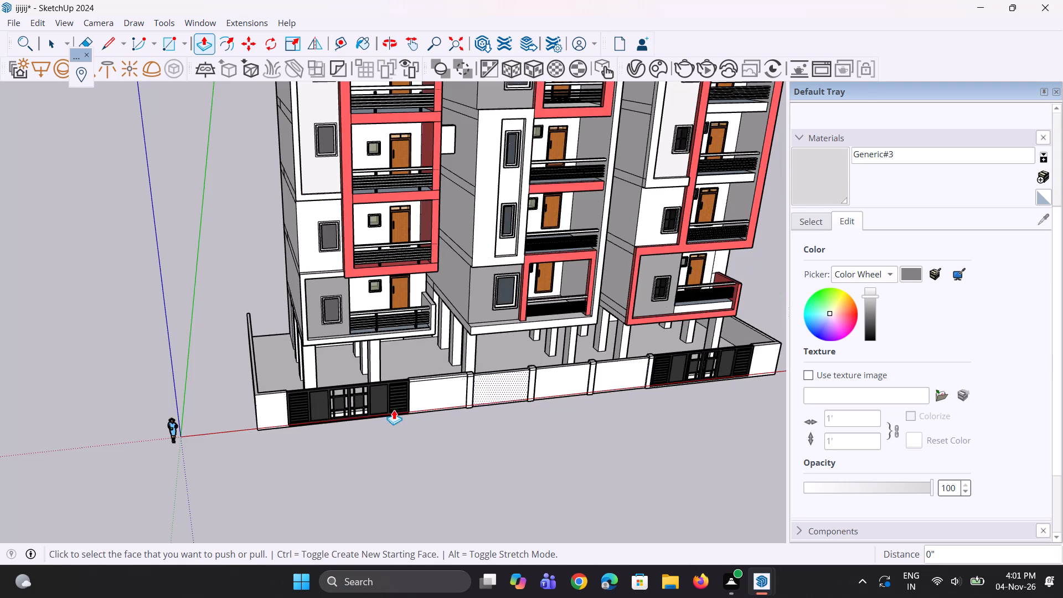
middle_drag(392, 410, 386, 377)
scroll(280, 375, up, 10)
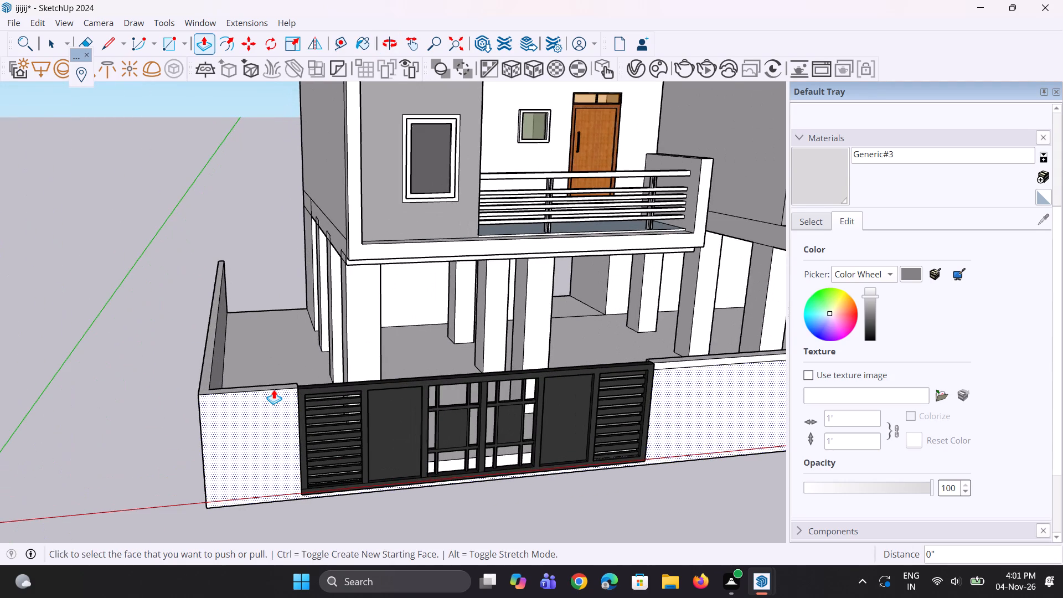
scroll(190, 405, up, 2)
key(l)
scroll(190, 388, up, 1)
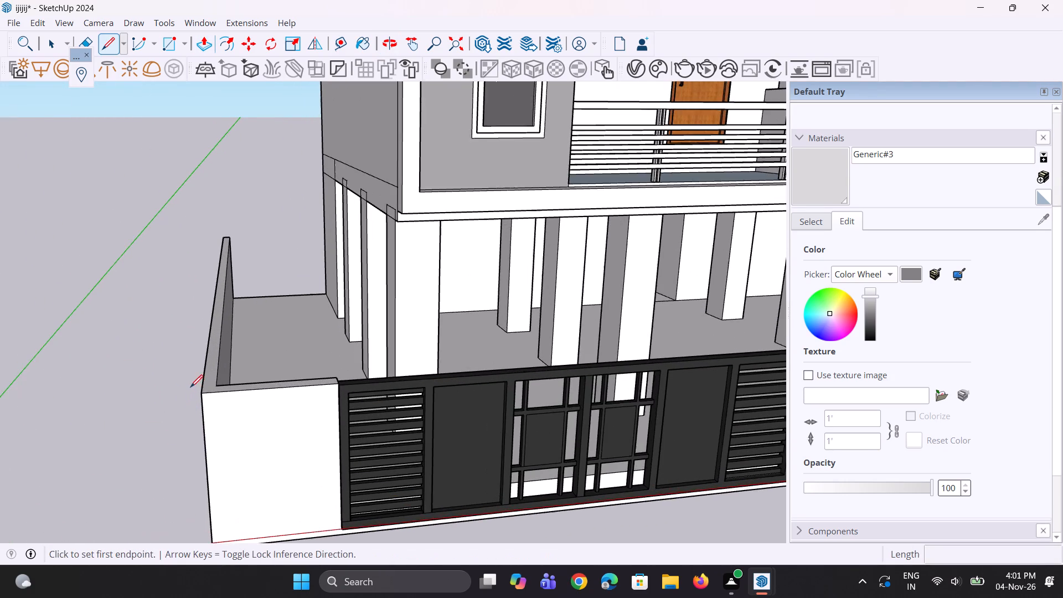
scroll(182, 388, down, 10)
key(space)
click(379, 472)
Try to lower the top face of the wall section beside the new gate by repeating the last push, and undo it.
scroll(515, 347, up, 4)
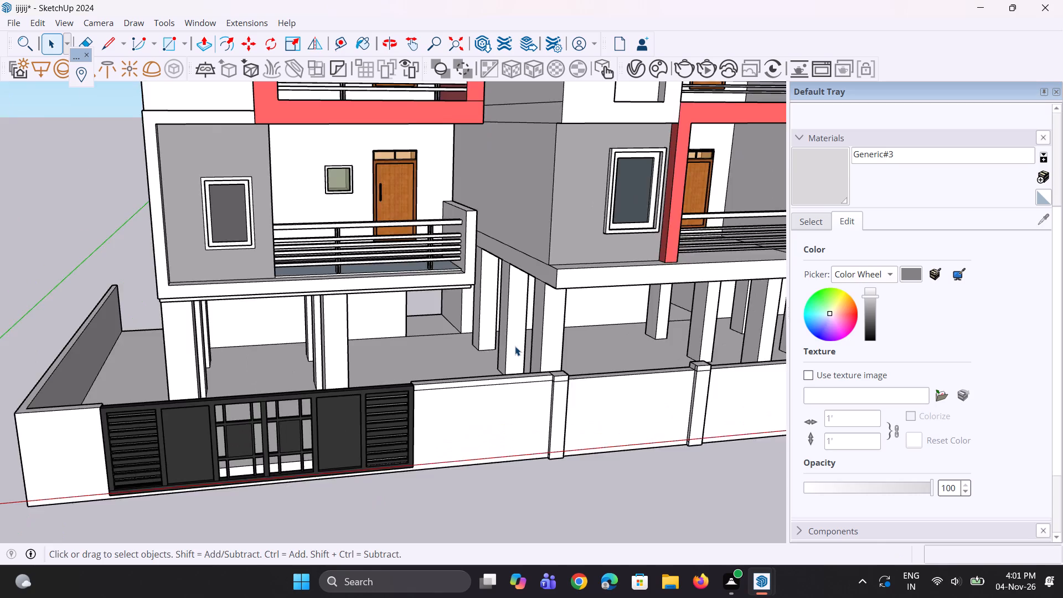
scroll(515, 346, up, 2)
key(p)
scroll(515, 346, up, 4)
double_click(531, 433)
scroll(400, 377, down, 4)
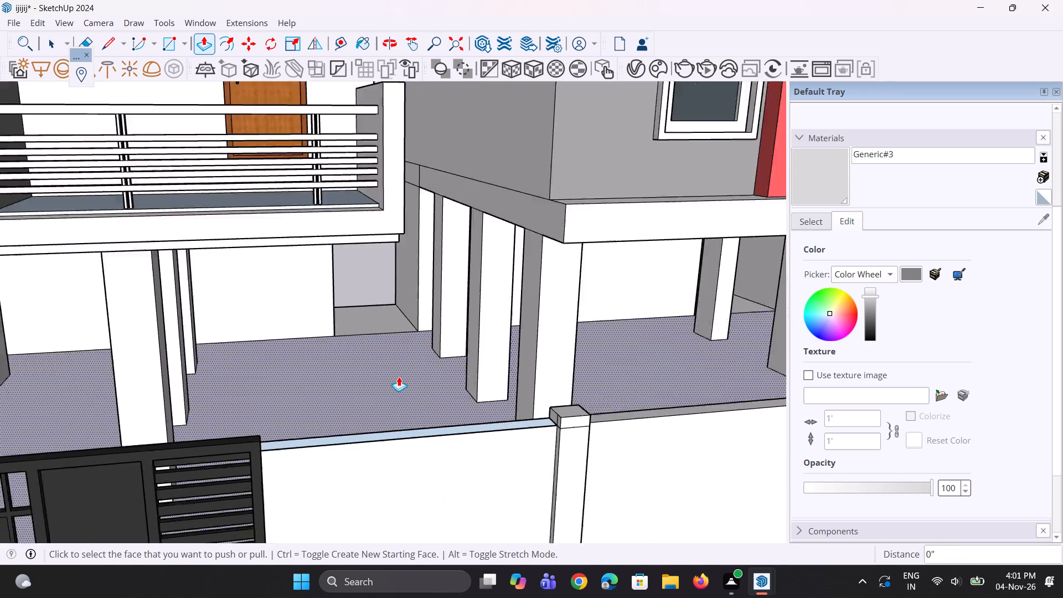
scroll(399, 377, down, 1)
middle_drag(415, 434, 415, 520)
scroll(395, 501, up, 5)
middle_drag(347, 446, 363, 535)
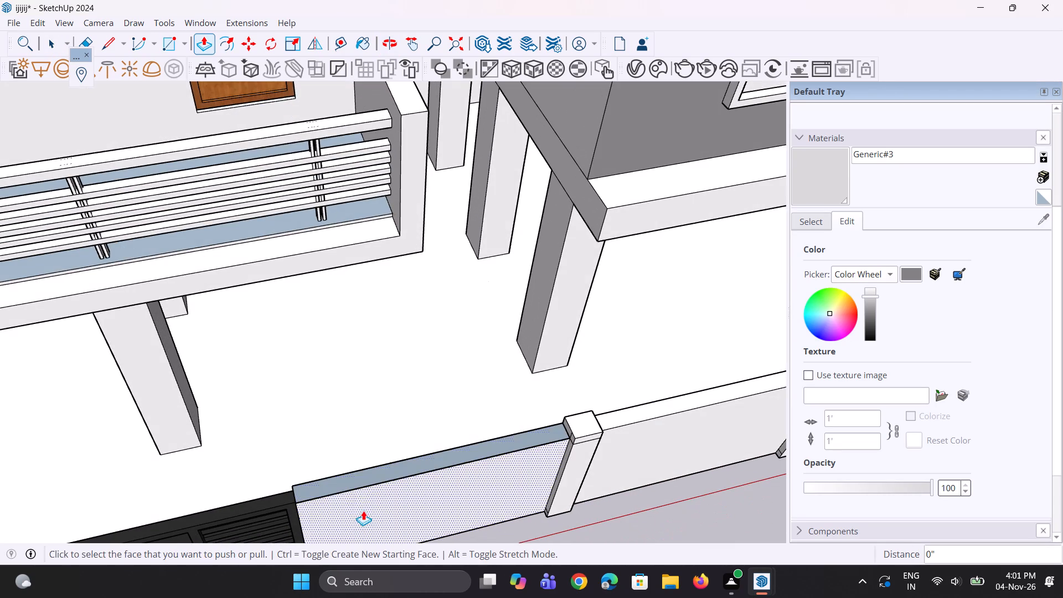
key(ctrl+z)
Push the top face of the wall section beside the new gate down 6 9/16", level with the other lowered sections.
ctrl+scroll(354, 495, up, 2)
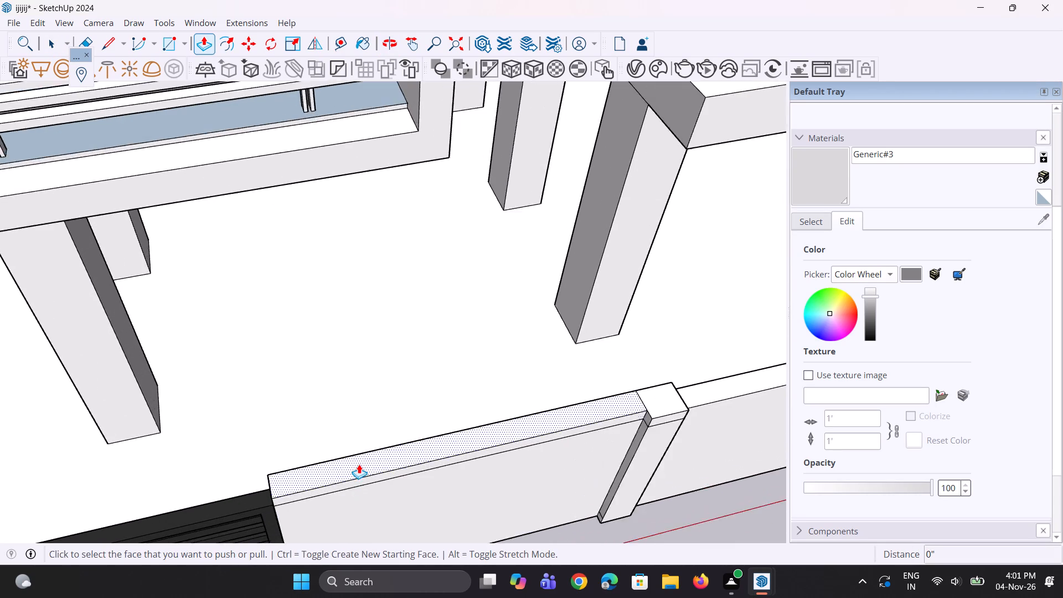
ctrl+scroll(359, 464, up, 3)
ctrl+click(359, 463)
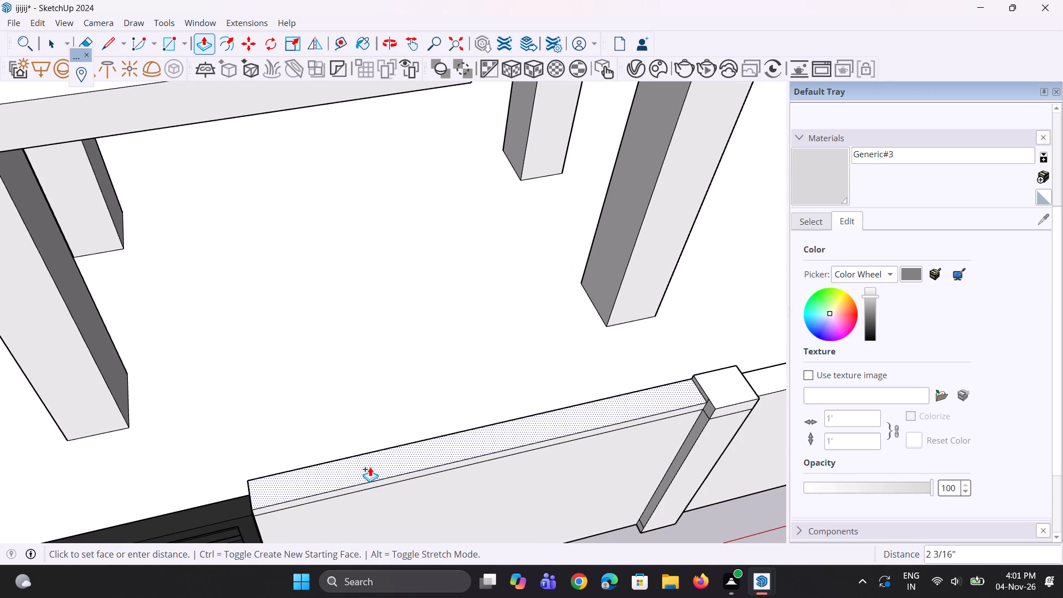
click(386, 487)
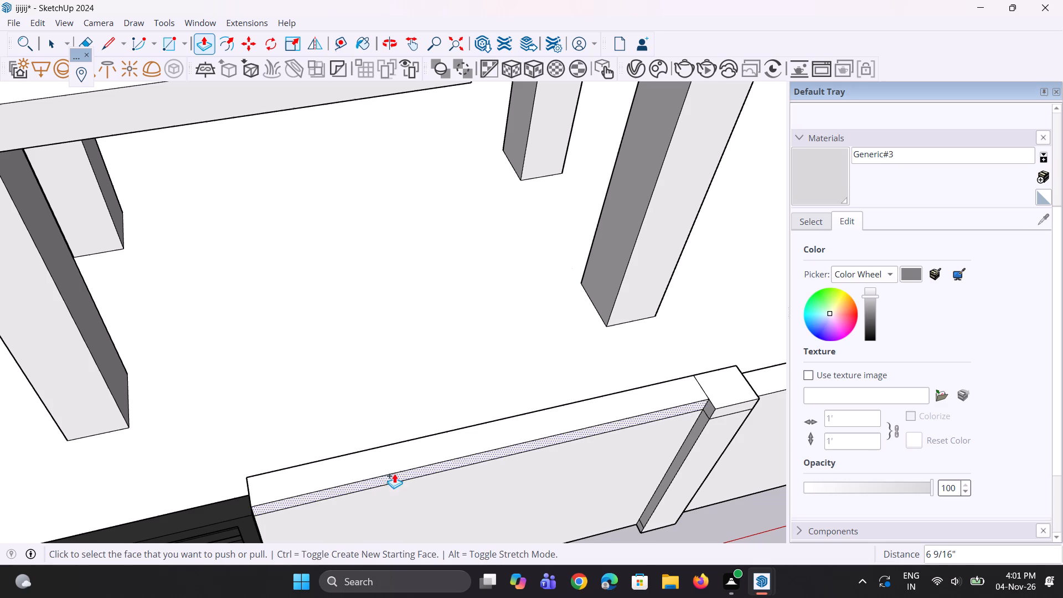
click(399, 463)
click(399, 478)
scroll(364, 464, down, 4)
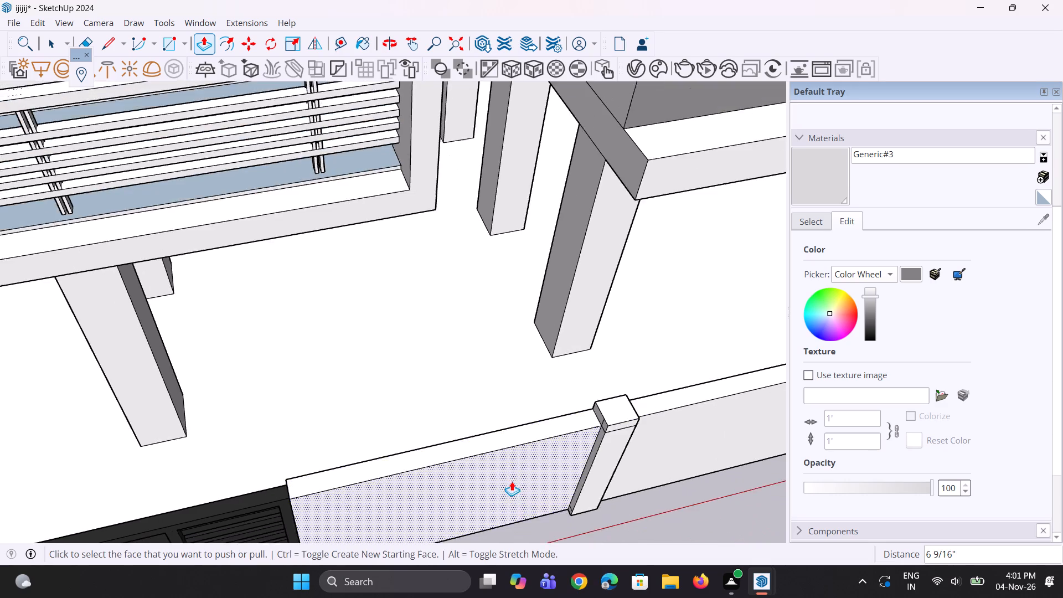
middle_drag(512, 480, 441, 385)
key(space)
key(space)
click(478, 383)
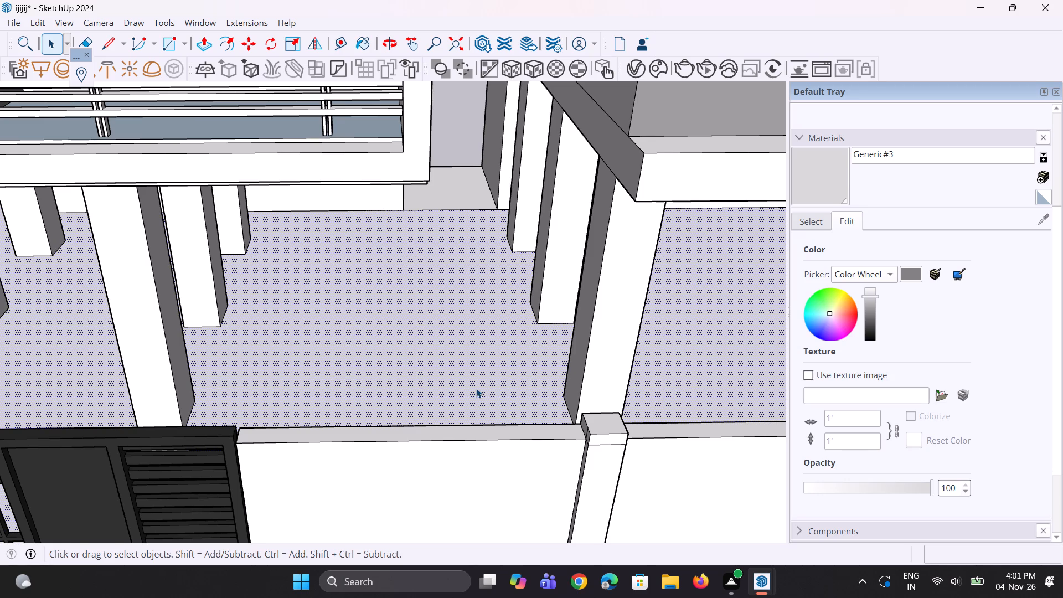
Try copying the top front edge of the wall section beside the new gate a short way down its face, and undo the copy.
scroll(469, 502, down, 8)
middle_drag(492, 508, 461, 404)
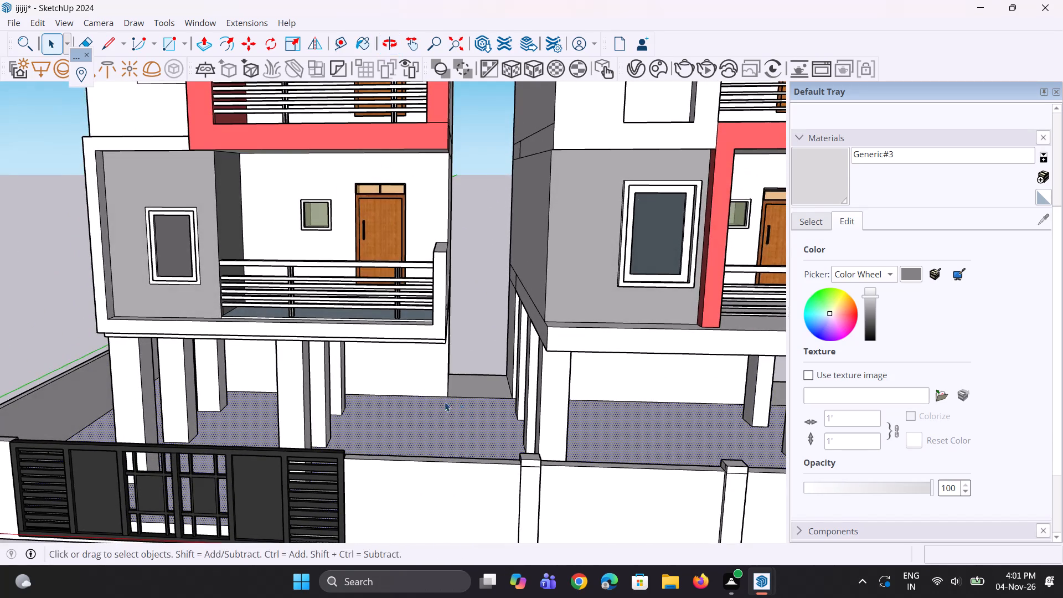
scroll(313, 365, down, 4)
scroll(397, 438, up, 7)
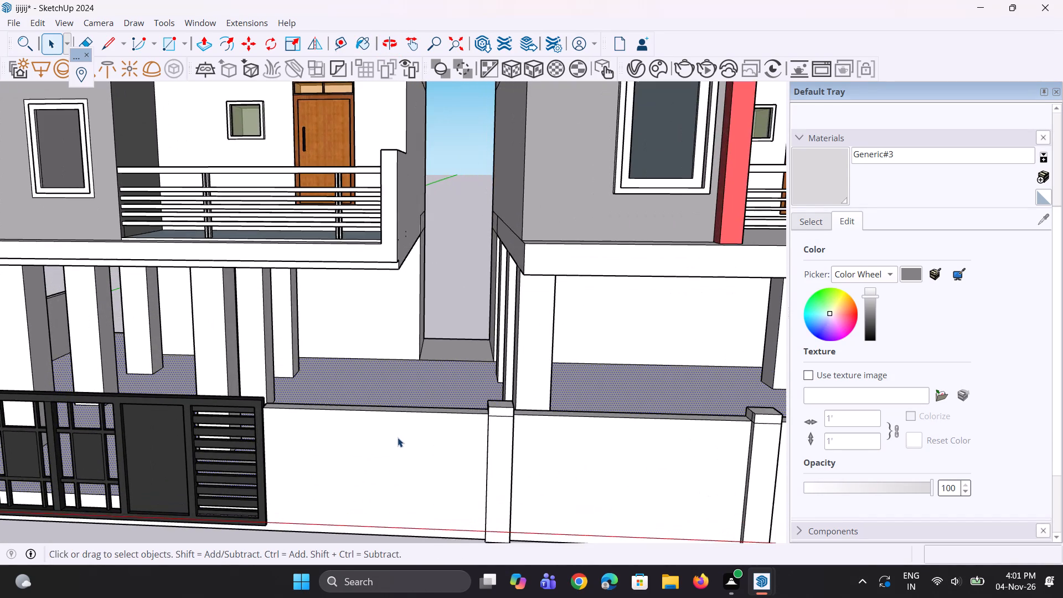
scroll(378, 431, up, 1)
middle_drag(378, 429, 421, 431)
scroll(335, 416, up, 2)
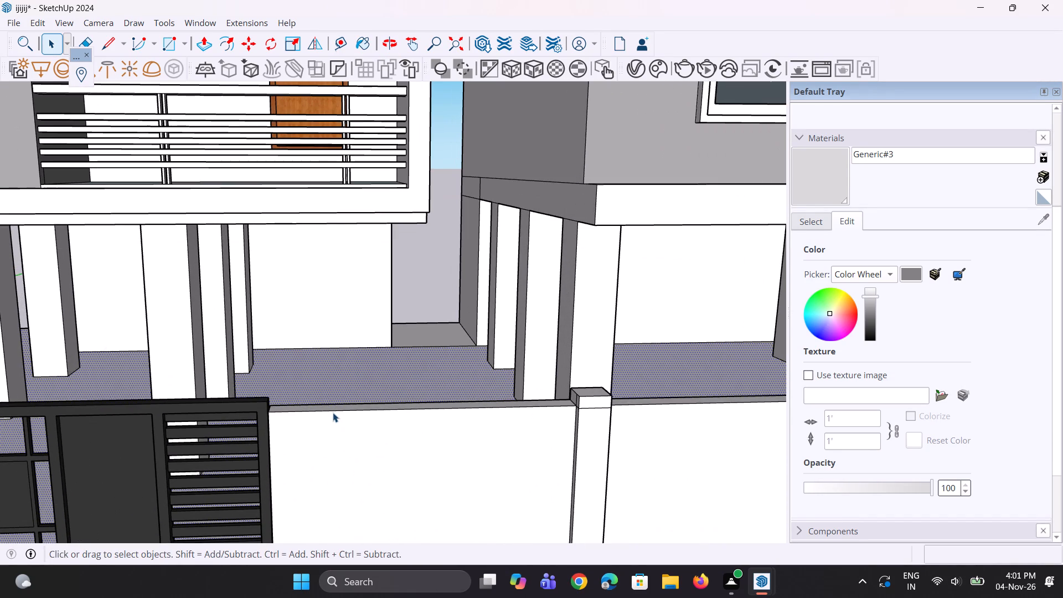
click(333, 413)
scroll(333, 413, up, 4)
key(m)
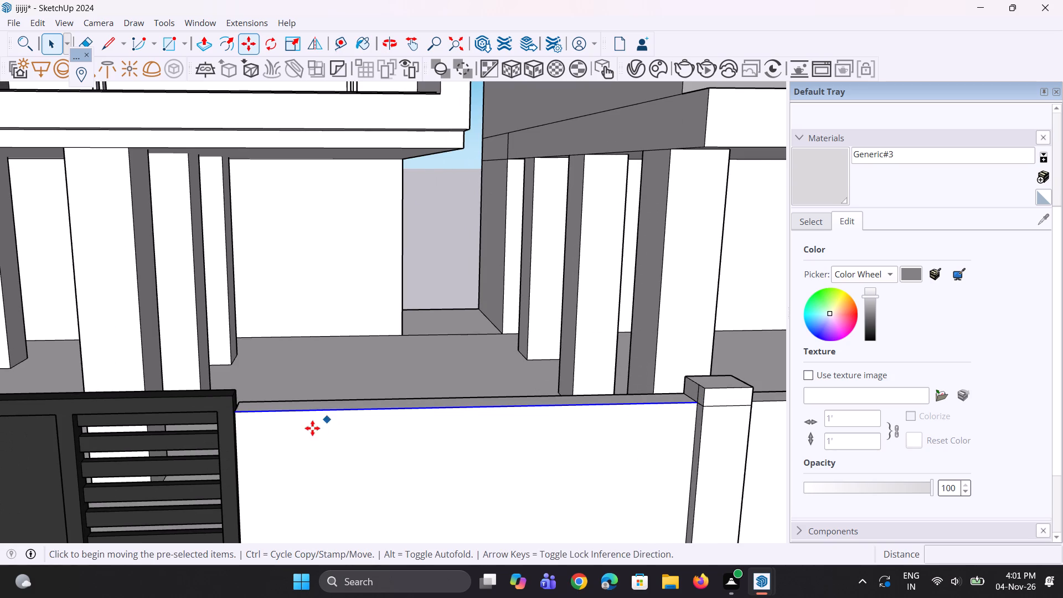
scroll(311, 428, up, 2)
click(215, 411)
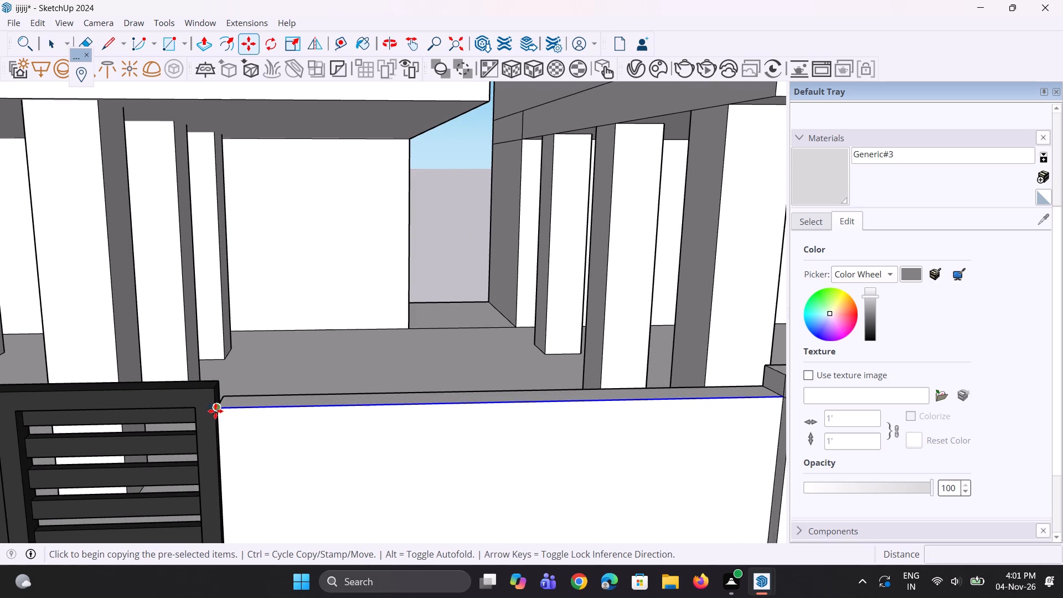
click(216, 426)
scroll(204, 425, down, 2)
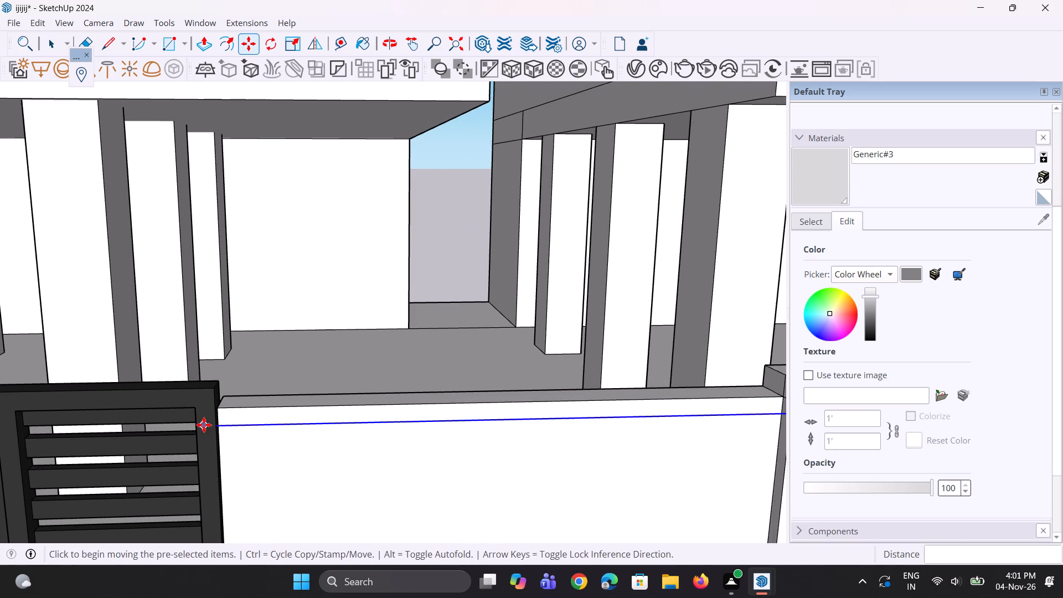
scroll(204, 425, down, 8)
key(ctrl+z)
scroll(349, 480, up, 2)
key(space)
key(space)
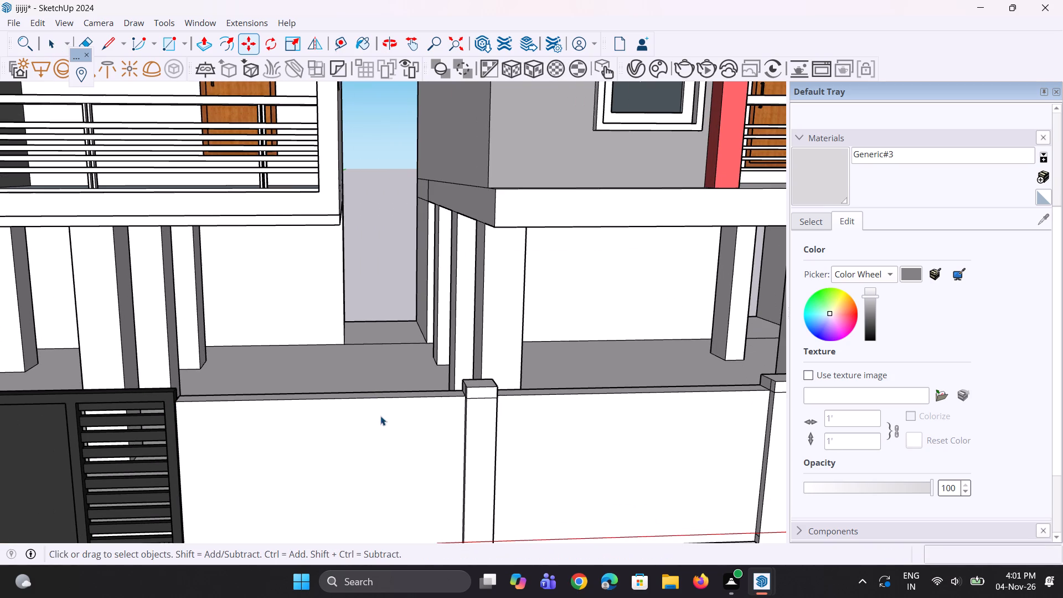
Copy the top front edges of all four wall sections between the two gates about 5 5/8" down their faces.
click(394, 399)
ctrl+click(516, 396)
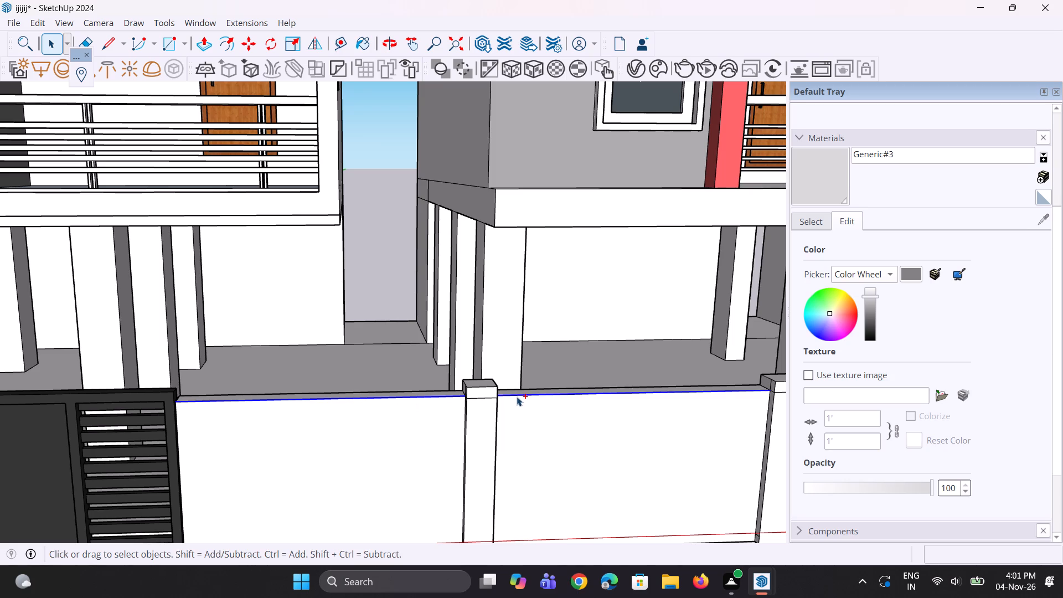
scroll(367, 464, down, 11)
scroll(638, 419, up, 5)
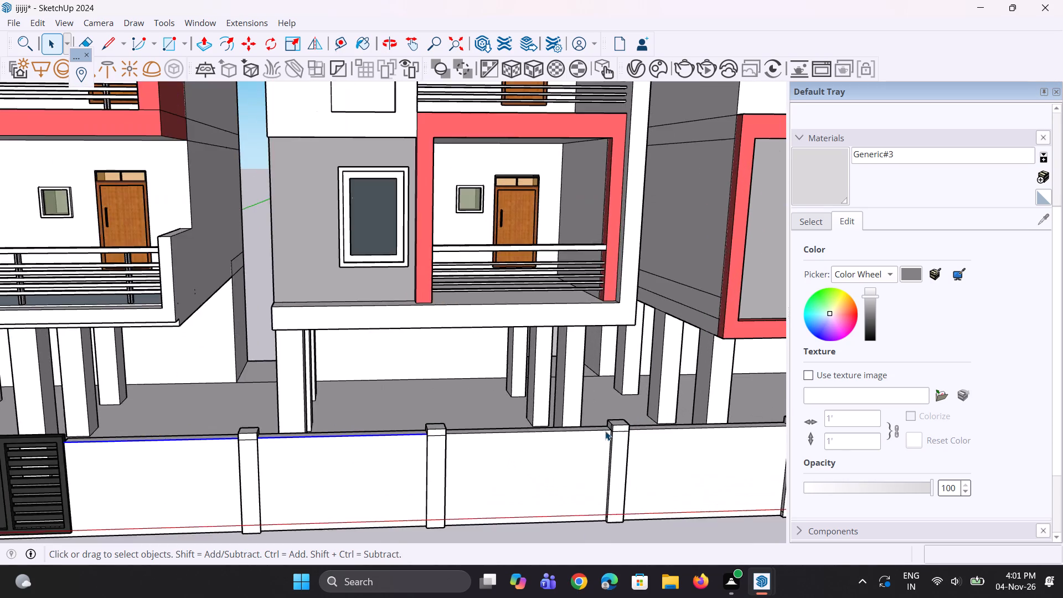
scroll(605, 431, up, 9)
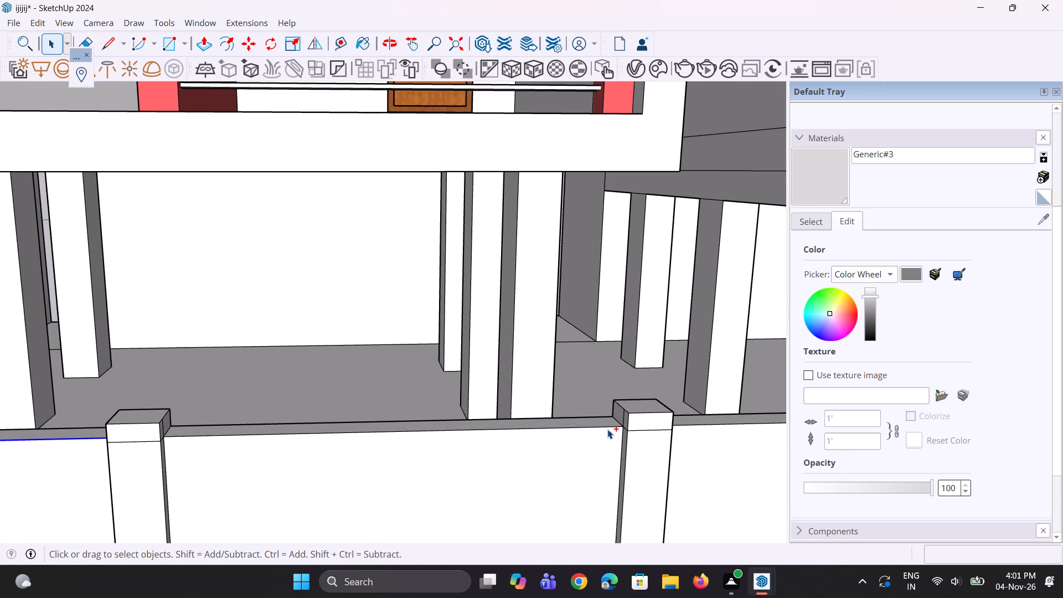
ctrl+click(611, 427)
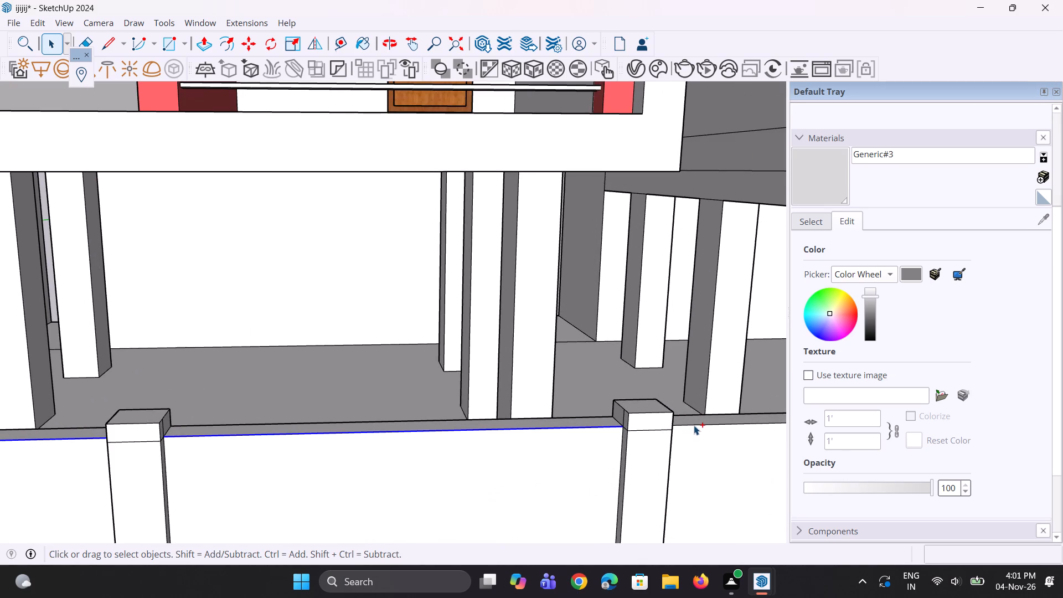
ctrl+click(695, 425)
scroll(452, 450, down, 19)
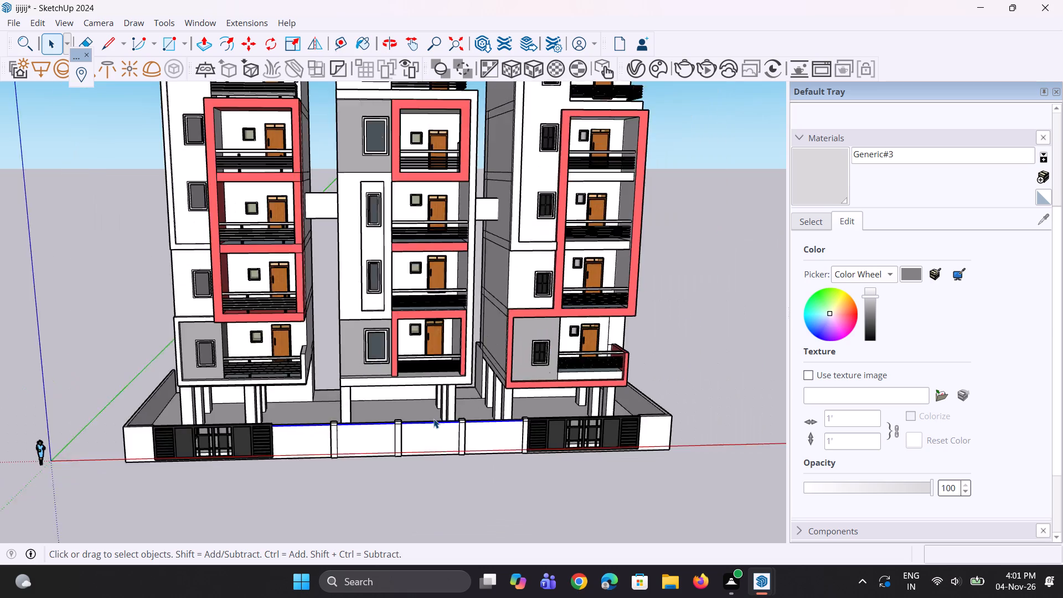
scroll(434, 419, down, 1)
scroll(347, 452, up, 3)
scroll(546, 418, up, 8)
middle_drag(188, 446, 203, 443)
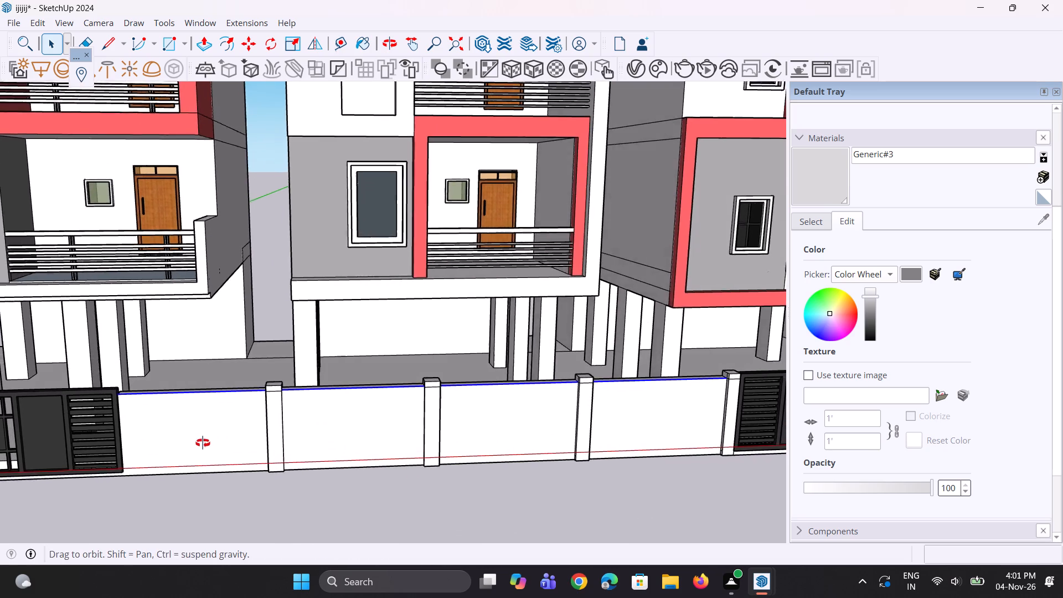
middle_drag(203, 443, 234, 437)
key(m)
scroll(134, 401, up, 11)
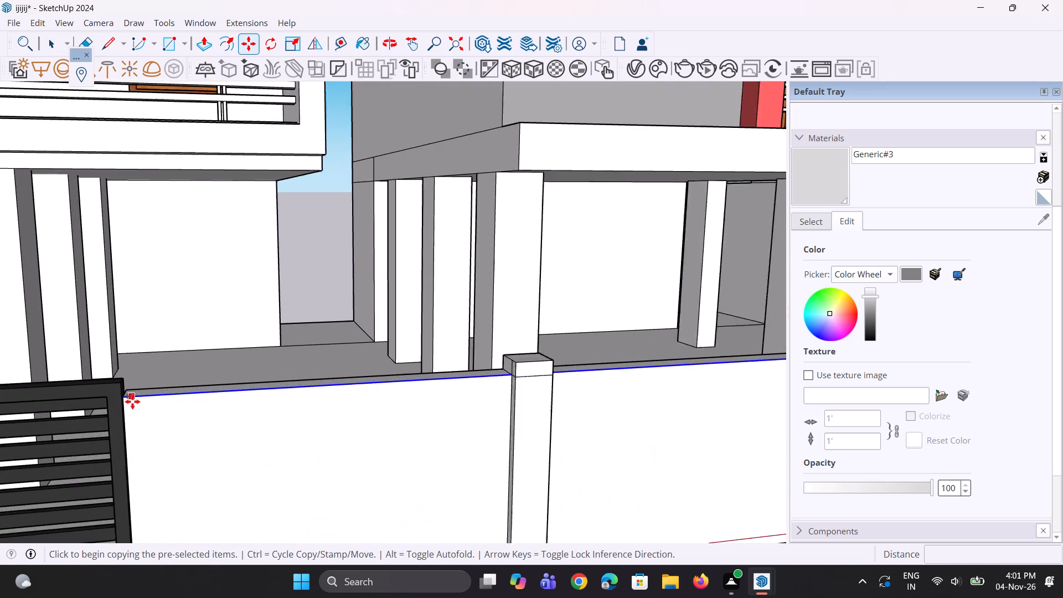
click(120, 398)
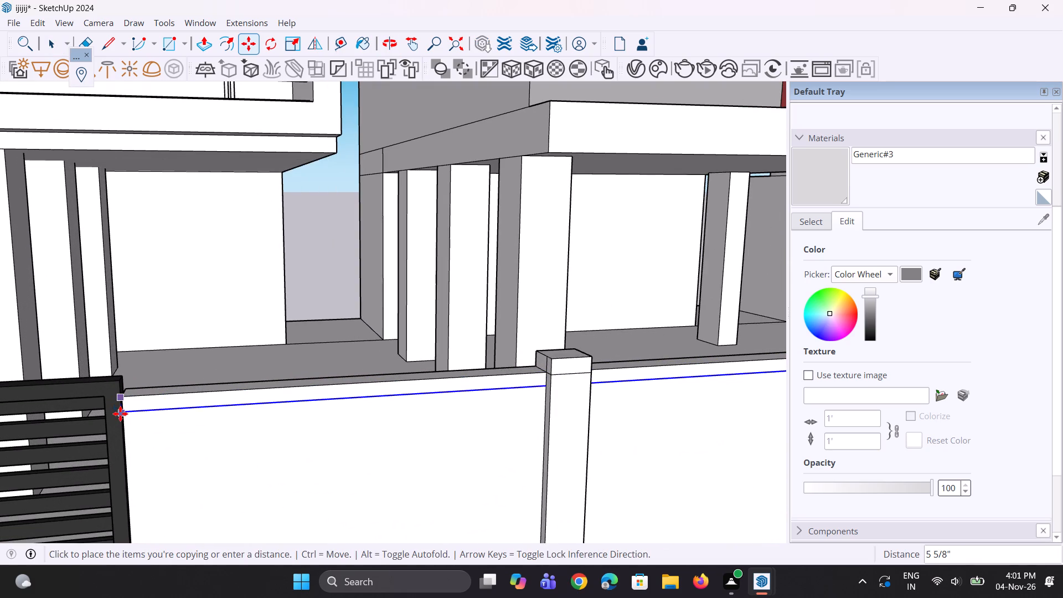
click(123, 414)
Pull the narrow top strip of the wall section beside the first gate outward 2 7/8" as a coping band.
scroll(159, 403, up, 3)
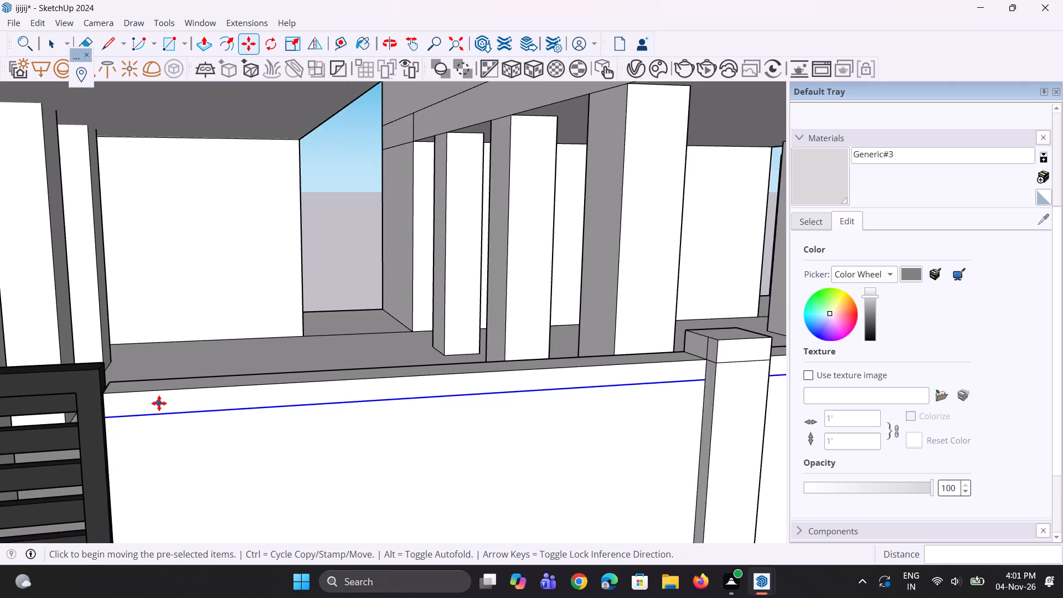
scroll(159, 403, up, 6)
key(p)
click(188, 407)
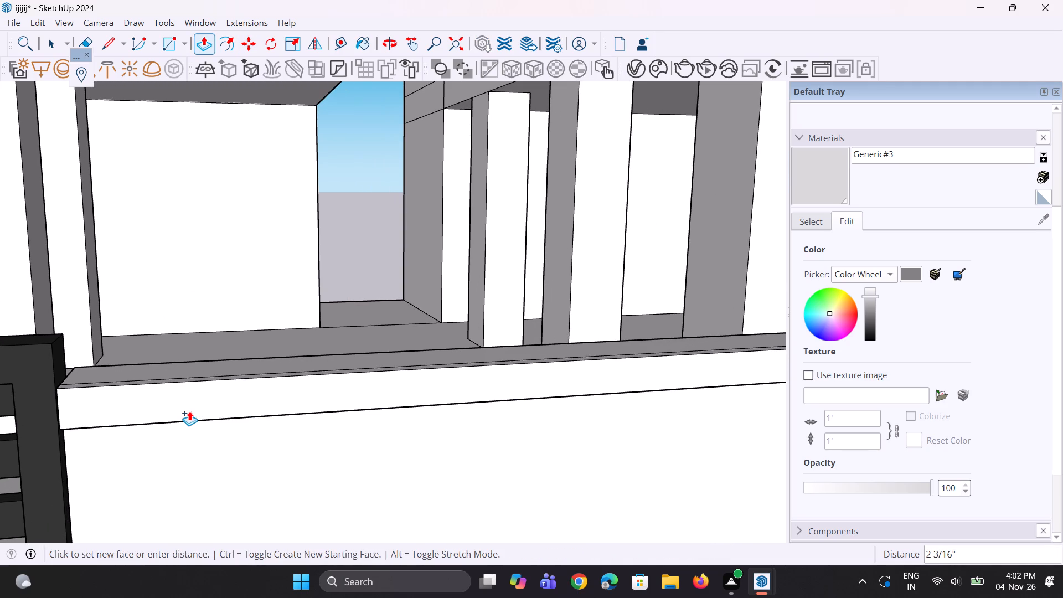
click(188, 413)
Pull the top strips of the remaining three wall sections between the gates outward by the same 2 7/8".
middle_drag(189, 413, 453, 274)
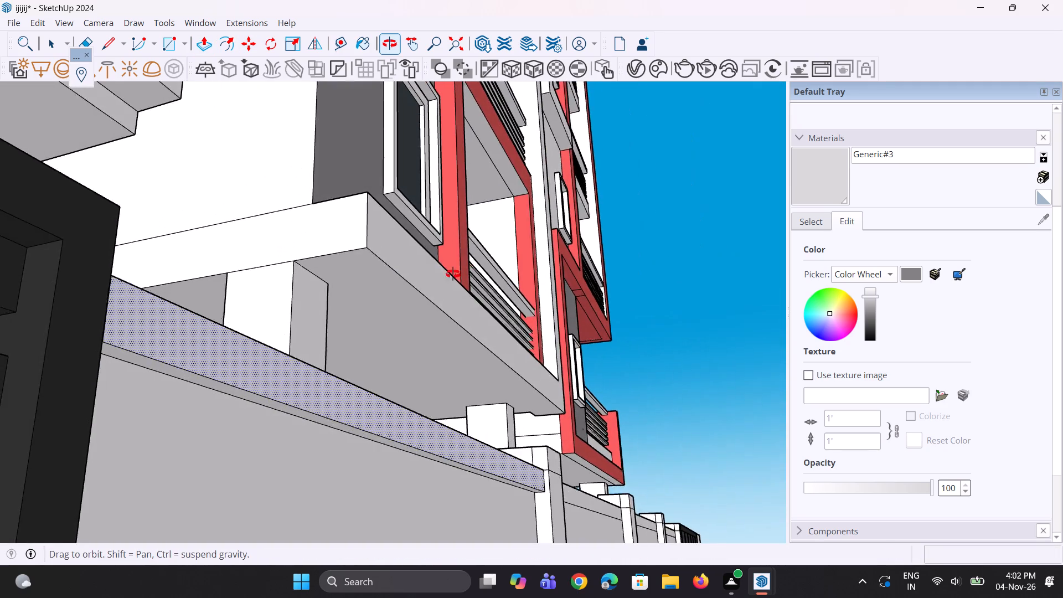
middle_drag(453, 274, 157, 395)
scroll(157, 395, up, 1)
scroll(157, 395, down, 9)
scroll(714, 396, up, 2)
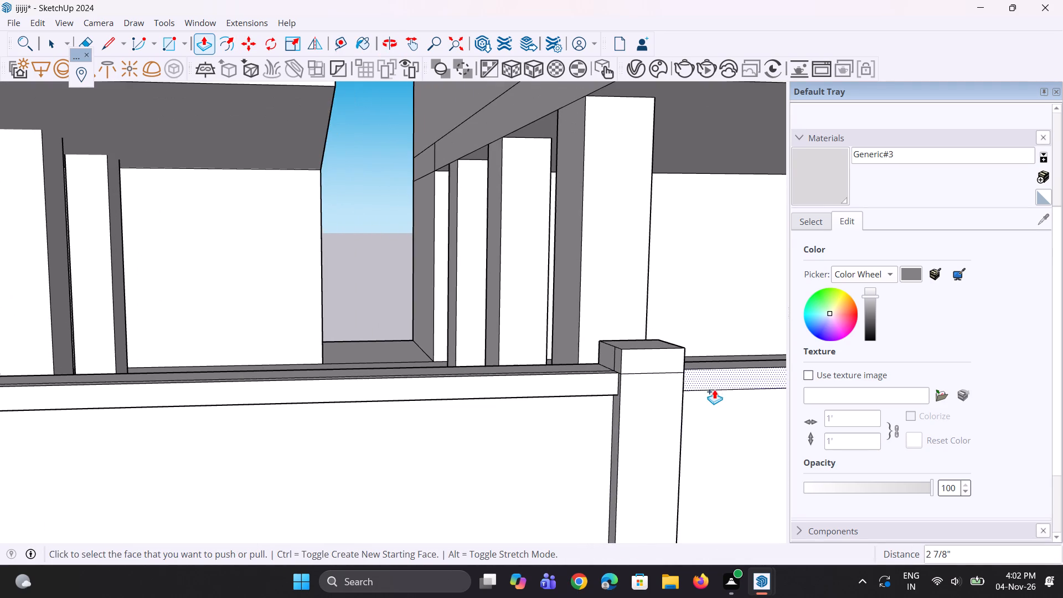
double_click(714, 385)
scroll(318, 470, down, 15)
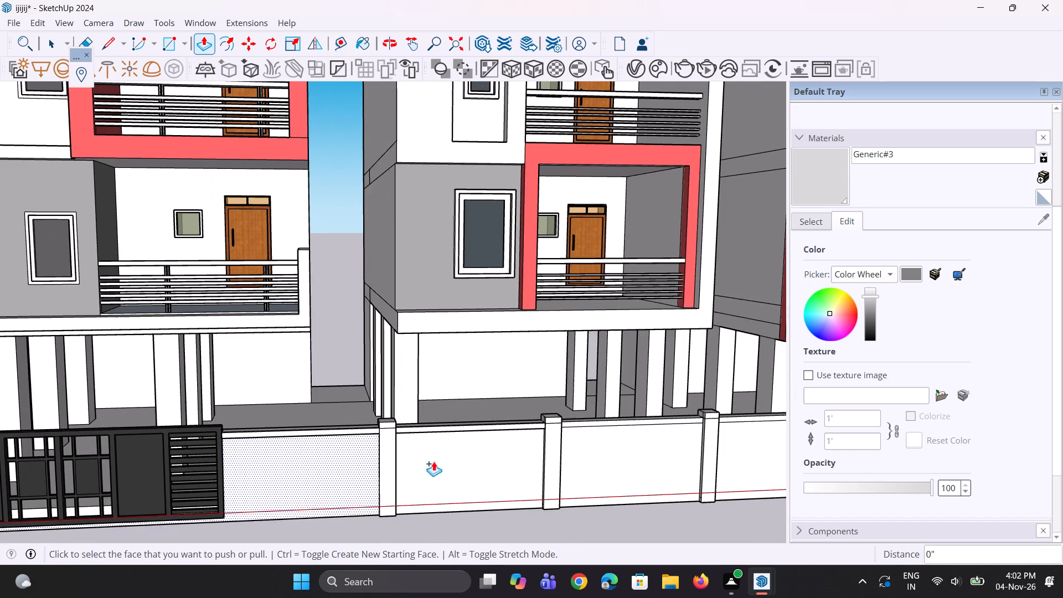
scroll(659, 435, up, 3)
scroll(558, 438, up, 11)
double_click(533, 410)
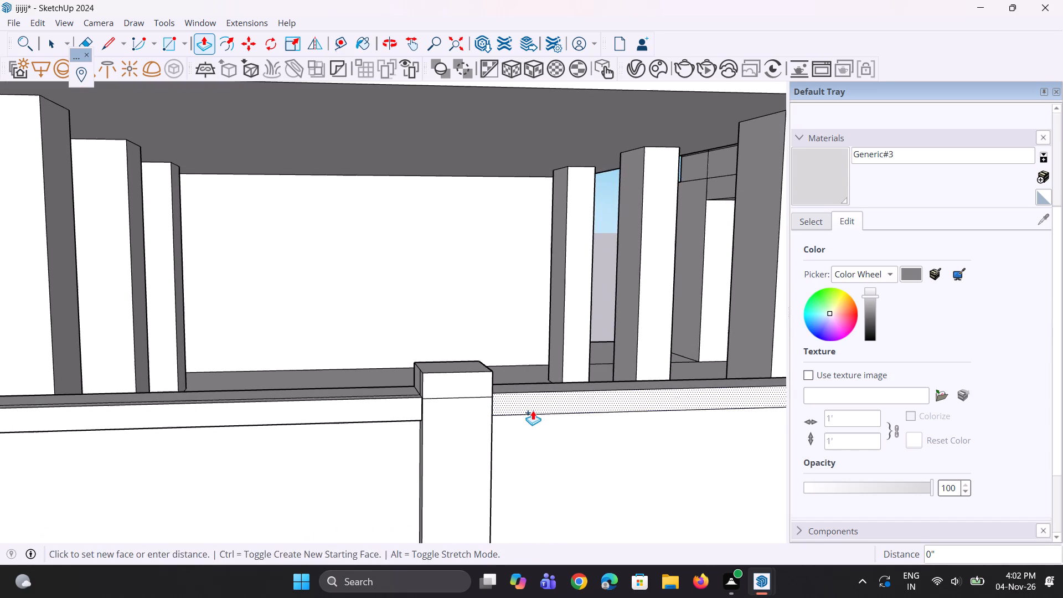
middle_drag(519, 452, 379, 527)
scroll(380, 520, up, 1)
scroll(383, 499, down, 14)
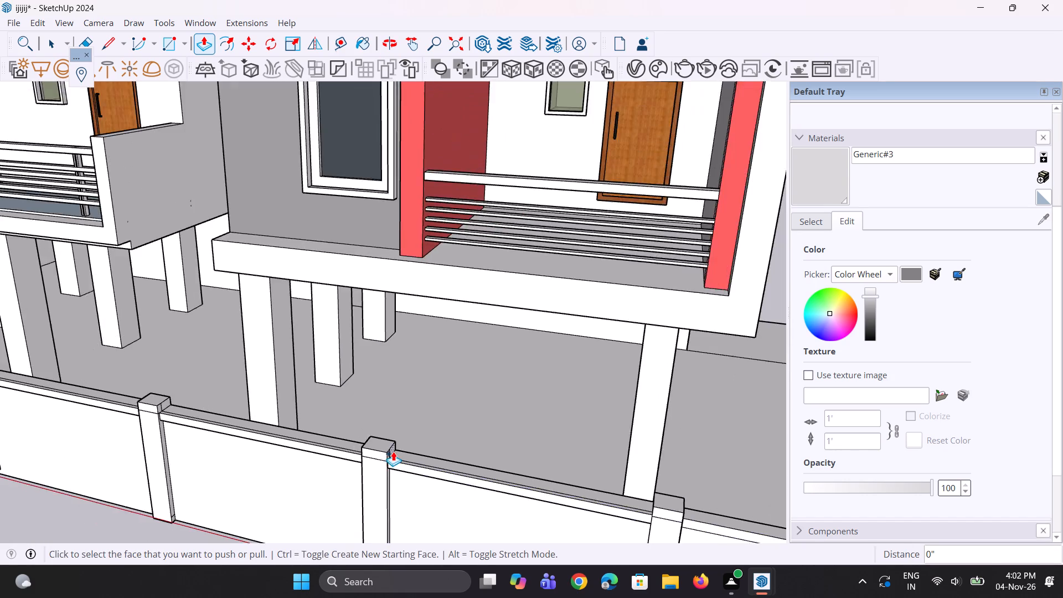
scroll(393, 451, down, 2)
scroll(647, 525, up, 3)
scroll(585, 506, up, 4)
double_click(575, 492)
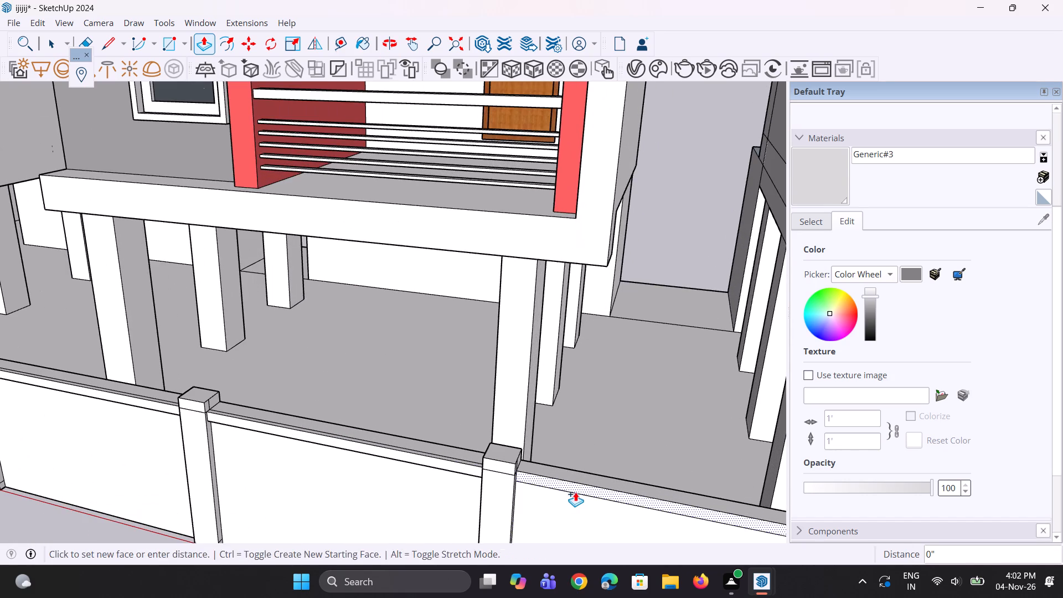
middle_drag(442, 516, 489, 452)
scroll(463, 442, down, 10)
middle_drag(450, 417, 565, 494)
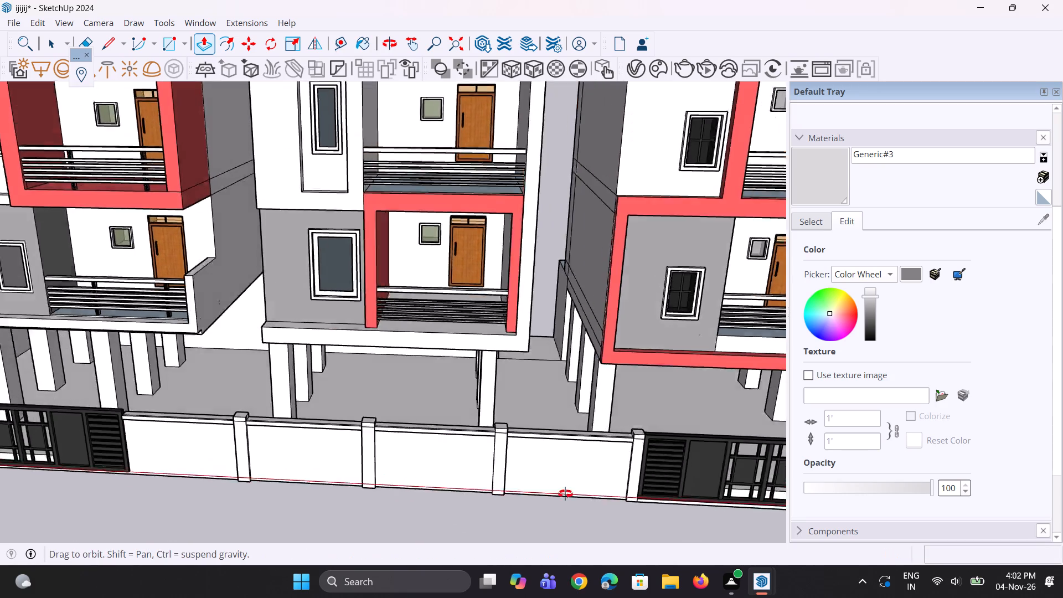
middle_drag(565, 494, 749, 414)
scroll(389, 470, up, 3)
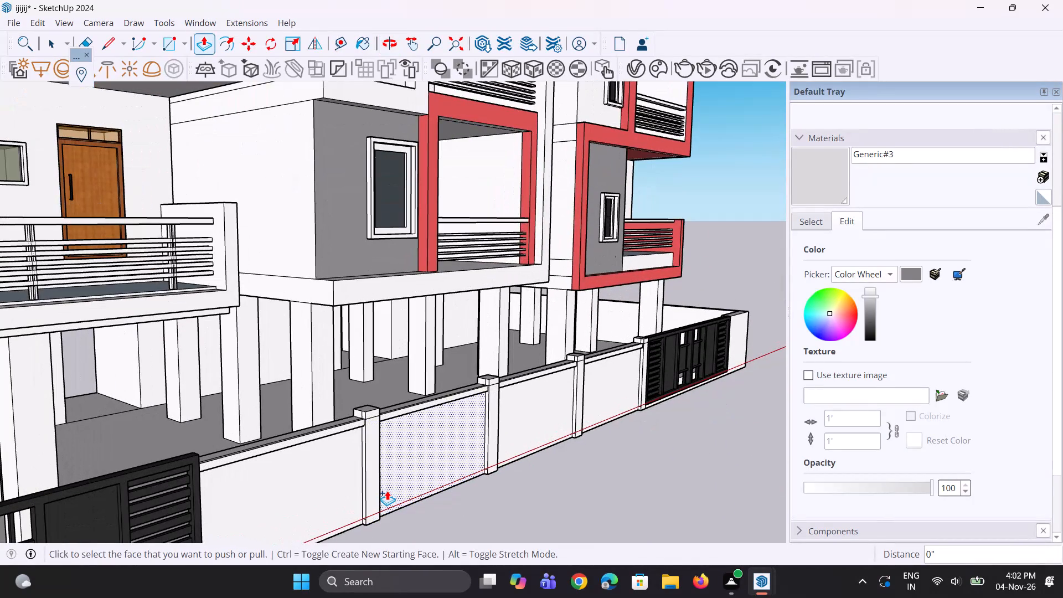
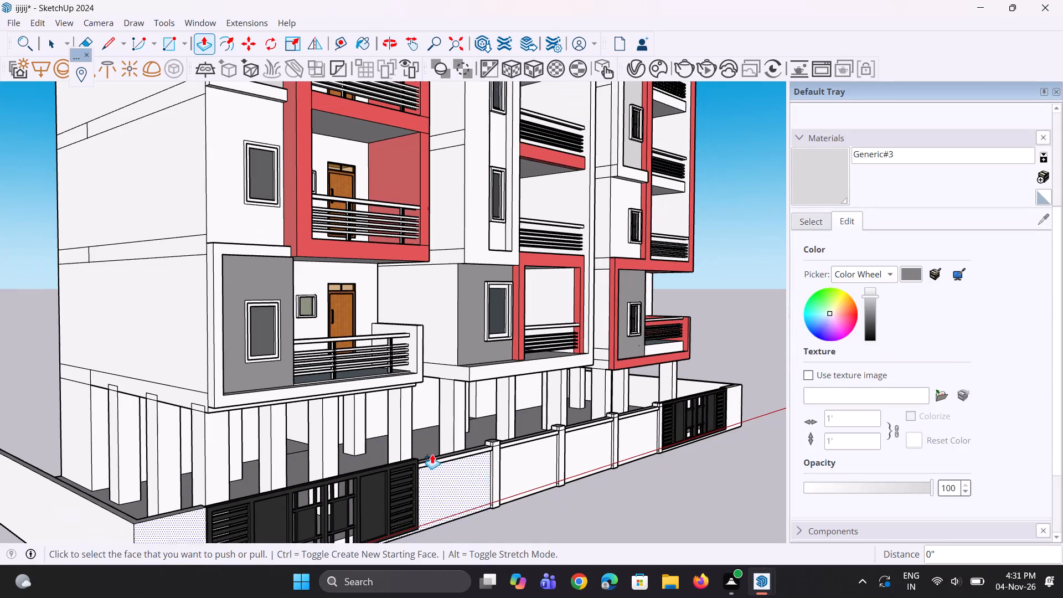
Offset the outline of the wall section beside the first gate inward by about 2' 6" to form a centred panel.
scroll(418, 480, down, 2)
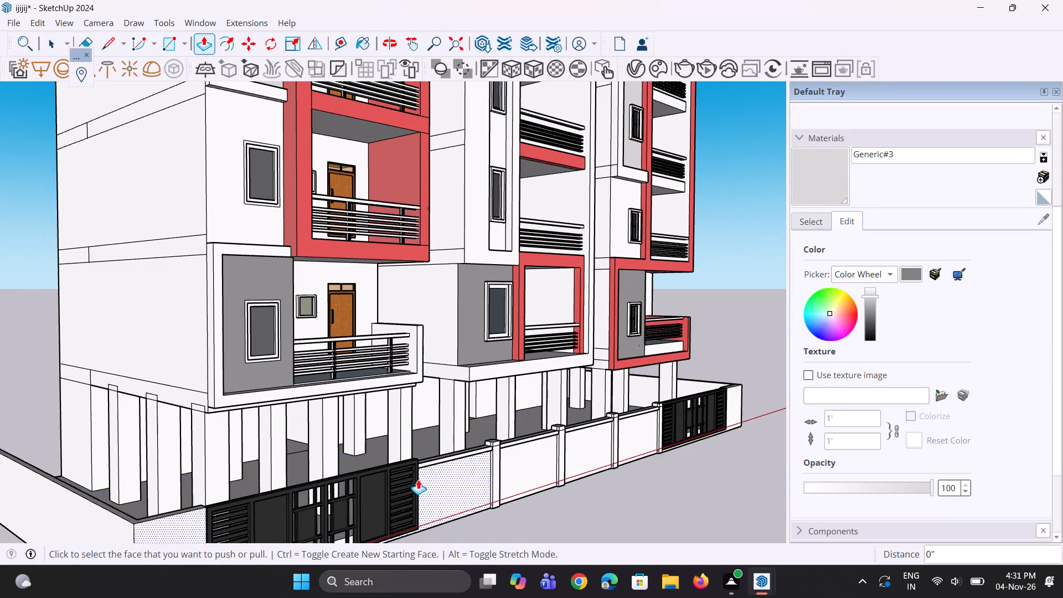
scroll(418, 480, down, 2)
middle_drag(483, 532, 403, 511)
key(space)
scroll(391, 484, up, 3)
key(space)
click(365, 470)
scroll(358, 473, up, 5)
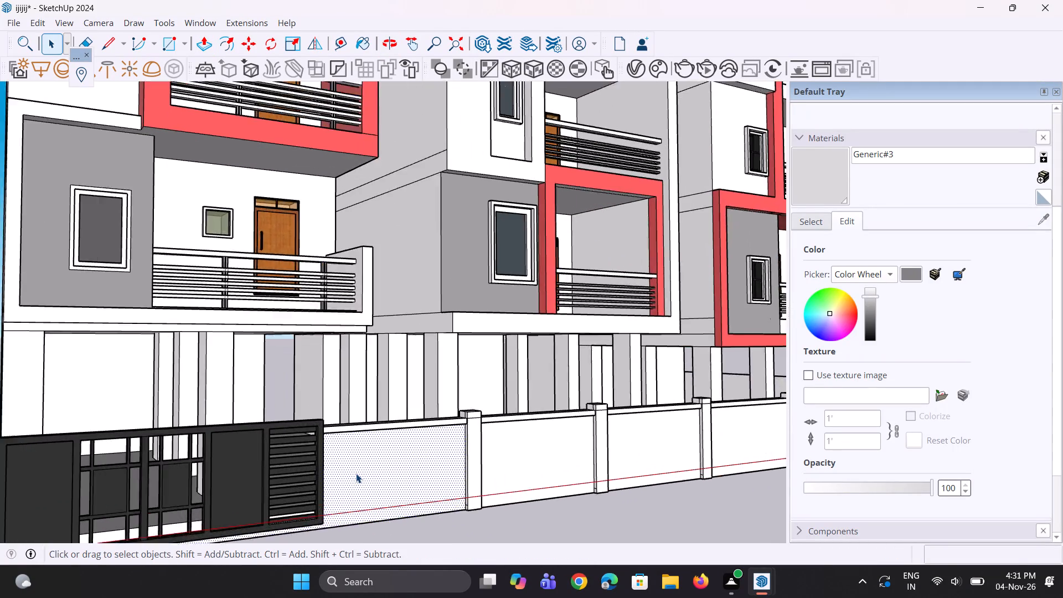
scroll(356, 473, up, 2)
key(f)
click(332, 472)
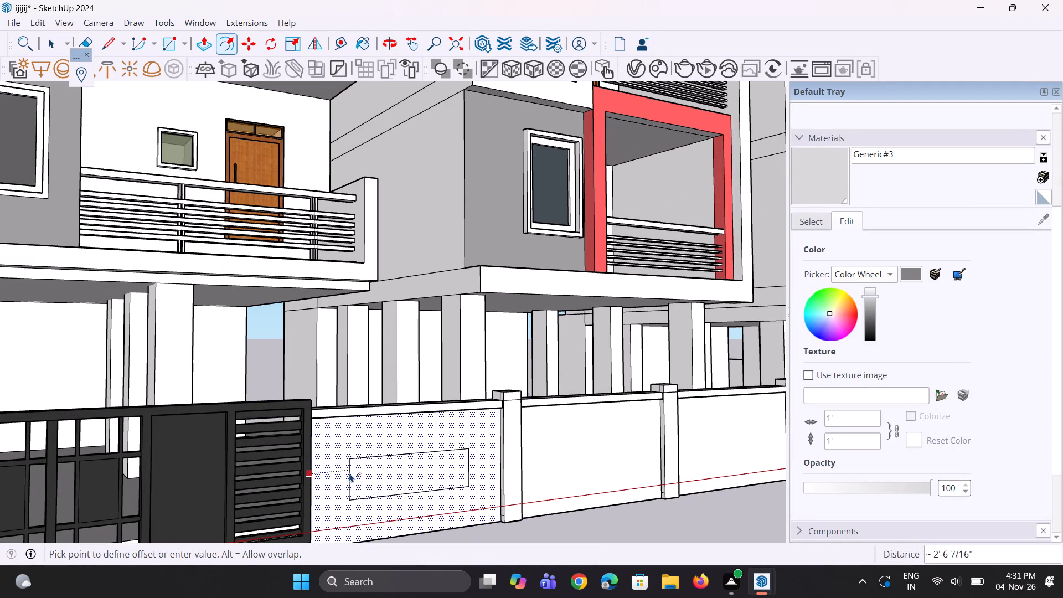
click(349, 473)
key(space)
Repeat the same inward offset on the second wall section from the first gate.
key(space)
click(582, 467)
scroll(268, 487, down, 4)
middle_drag(496, 458, 465, 472)
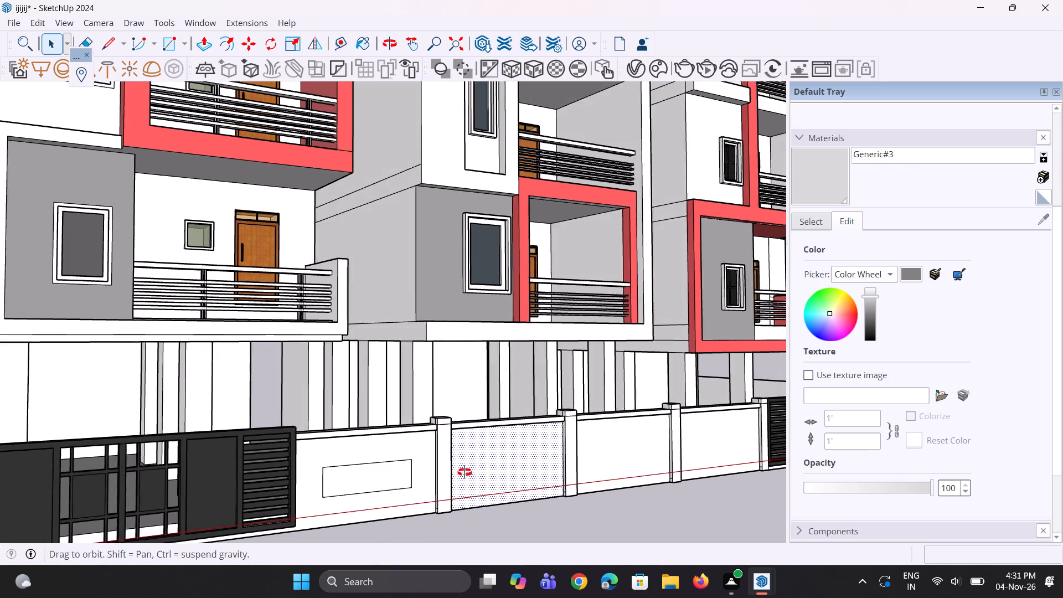
middle_drag(465, 472, 431, 477)
scroll(417, 481, up, 6)
key(f)
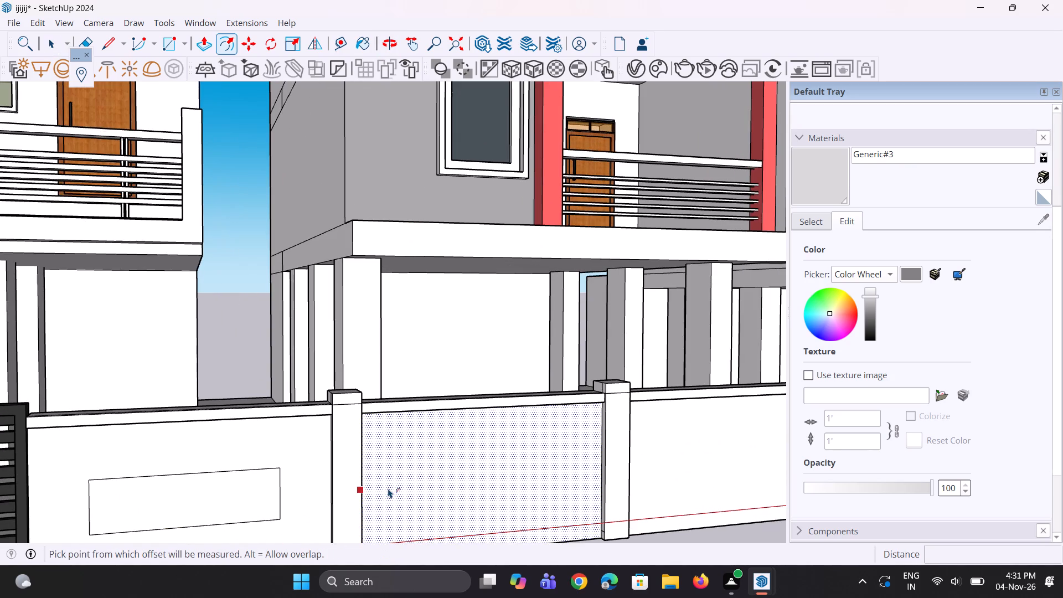
double_click(388, 488)
Repeat the same inward offset on the third wall section from the first gate.
scroll(390, 491, down, 7)
key(space)
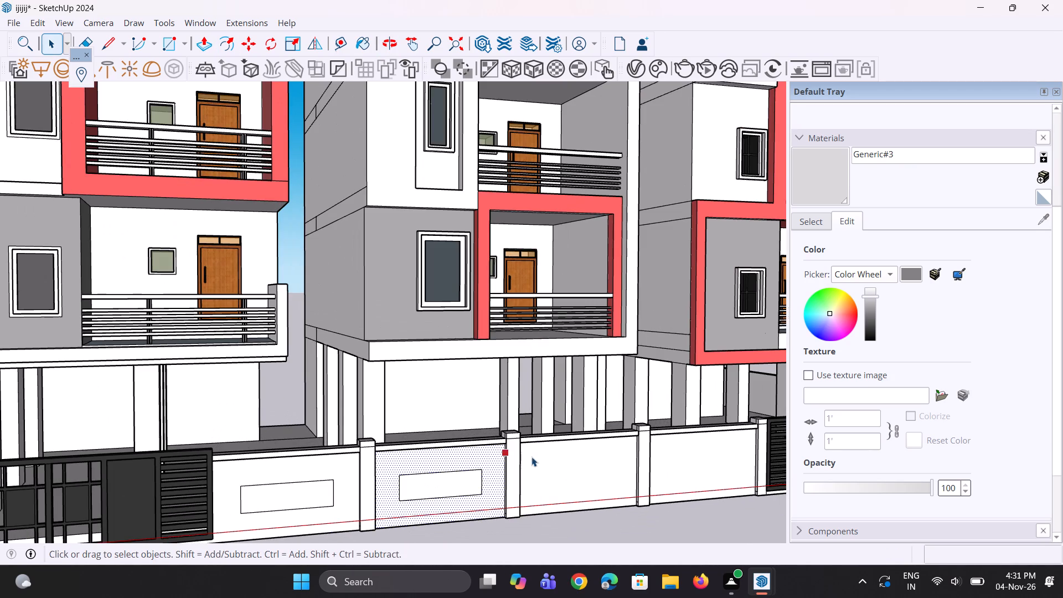
key(space)
click(543, 477)
scroll(540, 475, up, 7)
key(f)
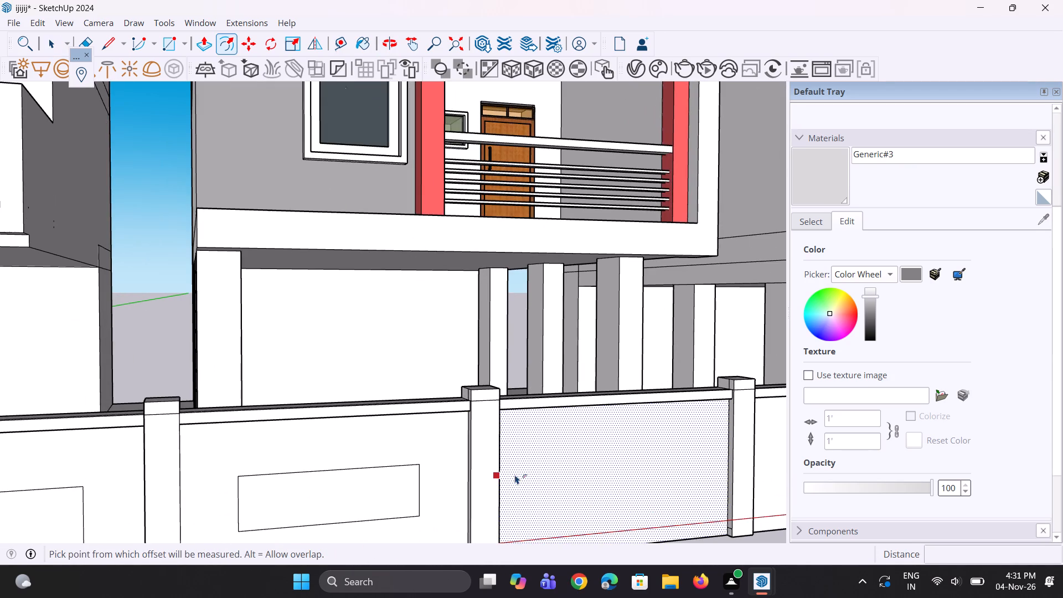
double_click(514, 475)
Repeat the same inward offset on the fourth wall section, directly beside the second gate.
scroll(491, 508, down, 9)
scroll(586, 468, up, 3)
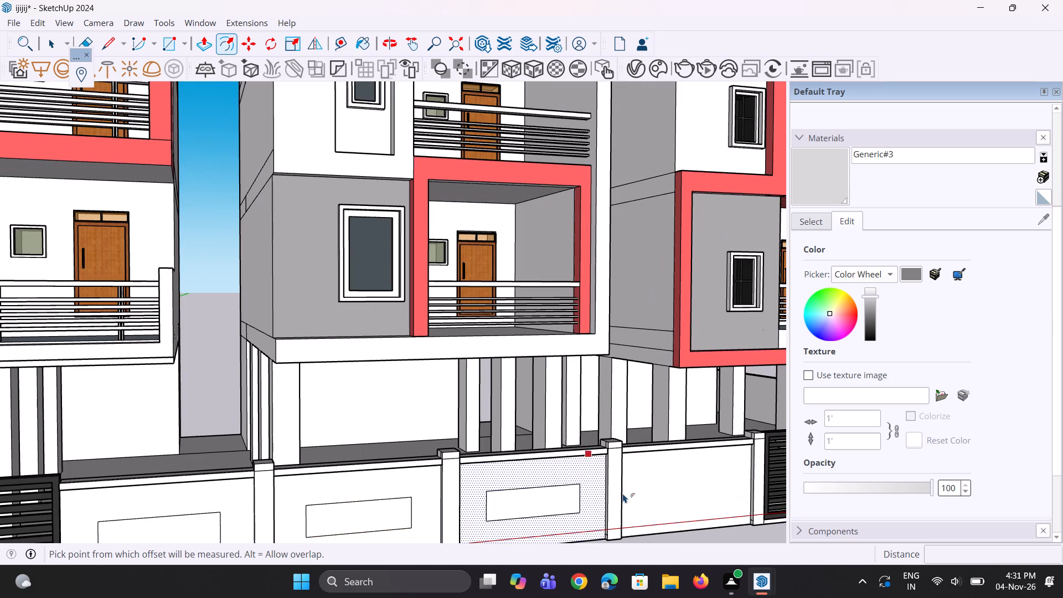
key(space)
click(649, 495)
scroll(634, 486, up, 8)
key(f)
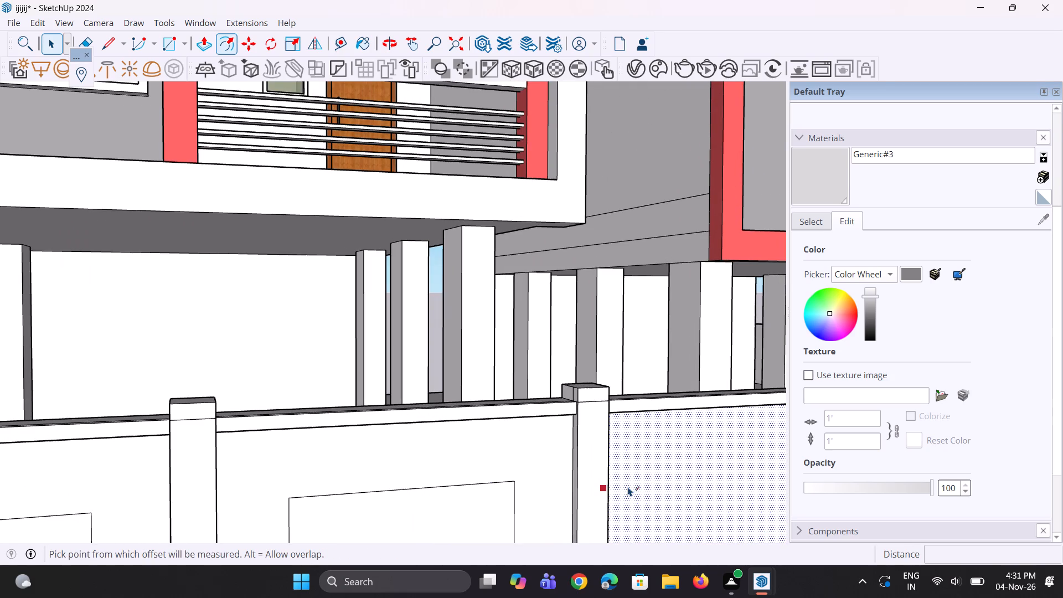
double_click(625, 485)
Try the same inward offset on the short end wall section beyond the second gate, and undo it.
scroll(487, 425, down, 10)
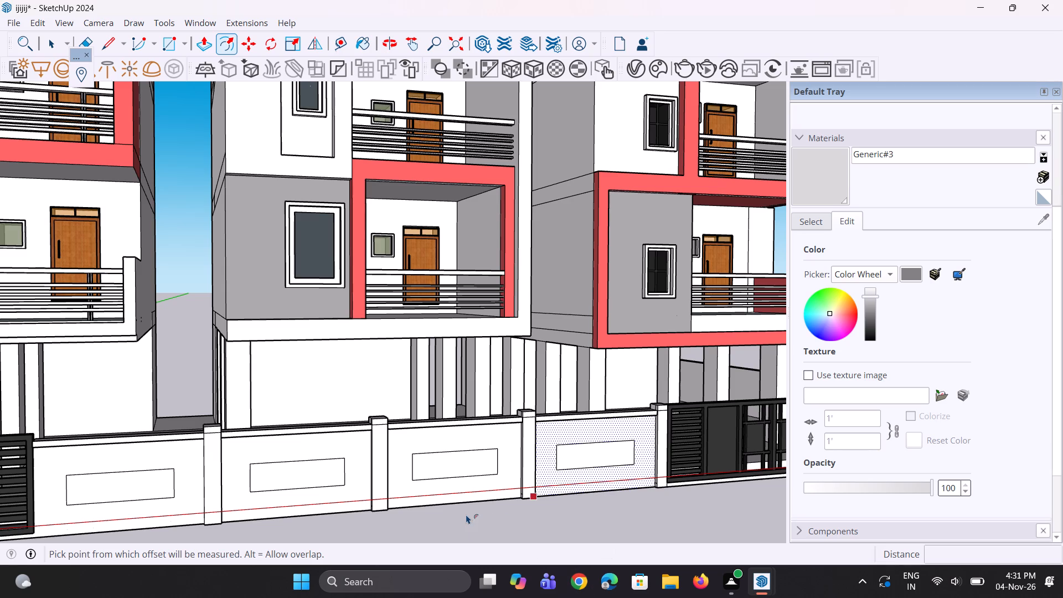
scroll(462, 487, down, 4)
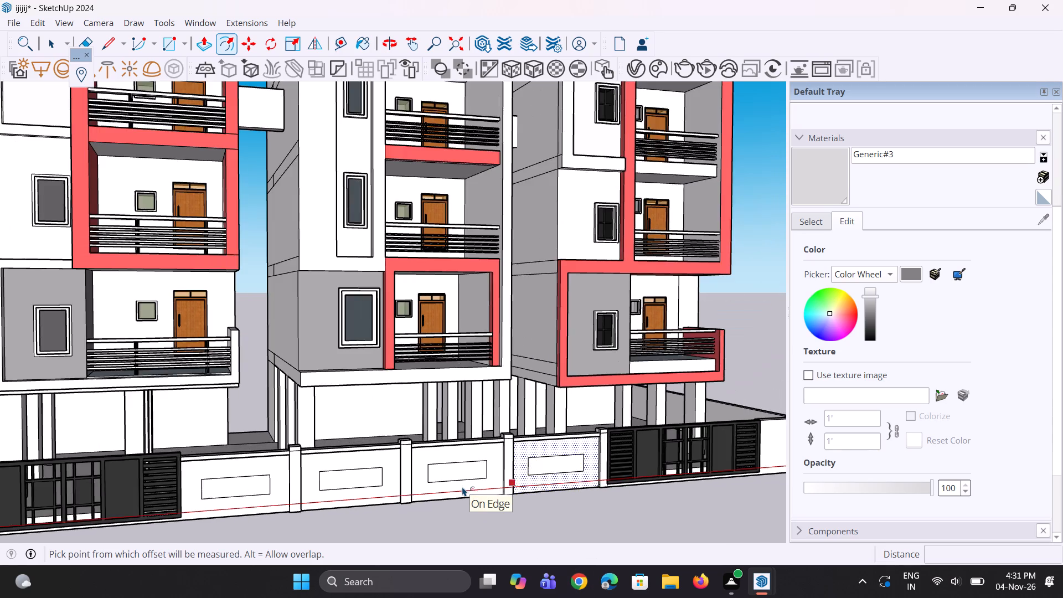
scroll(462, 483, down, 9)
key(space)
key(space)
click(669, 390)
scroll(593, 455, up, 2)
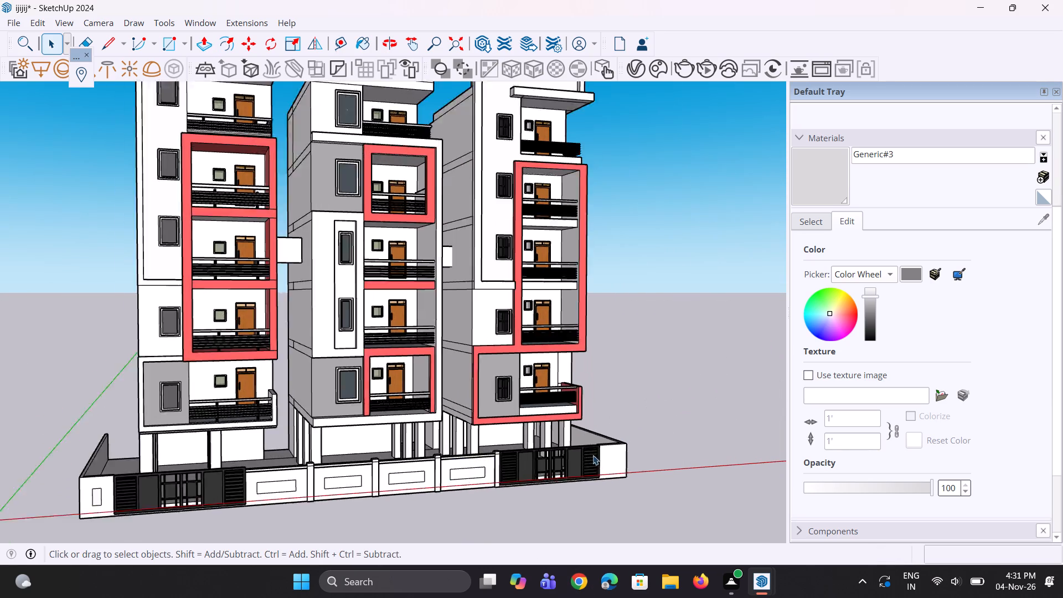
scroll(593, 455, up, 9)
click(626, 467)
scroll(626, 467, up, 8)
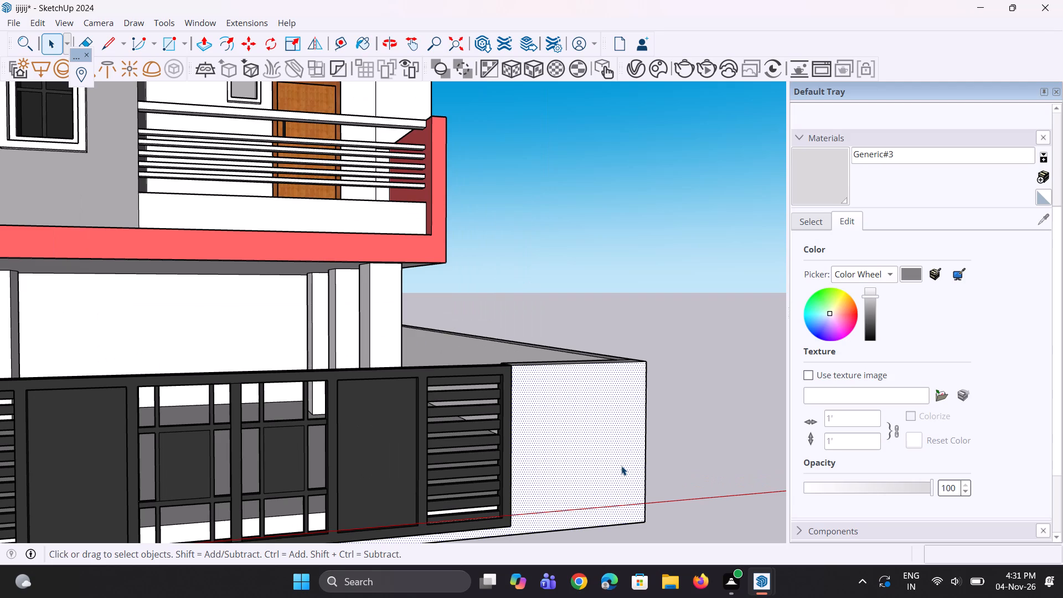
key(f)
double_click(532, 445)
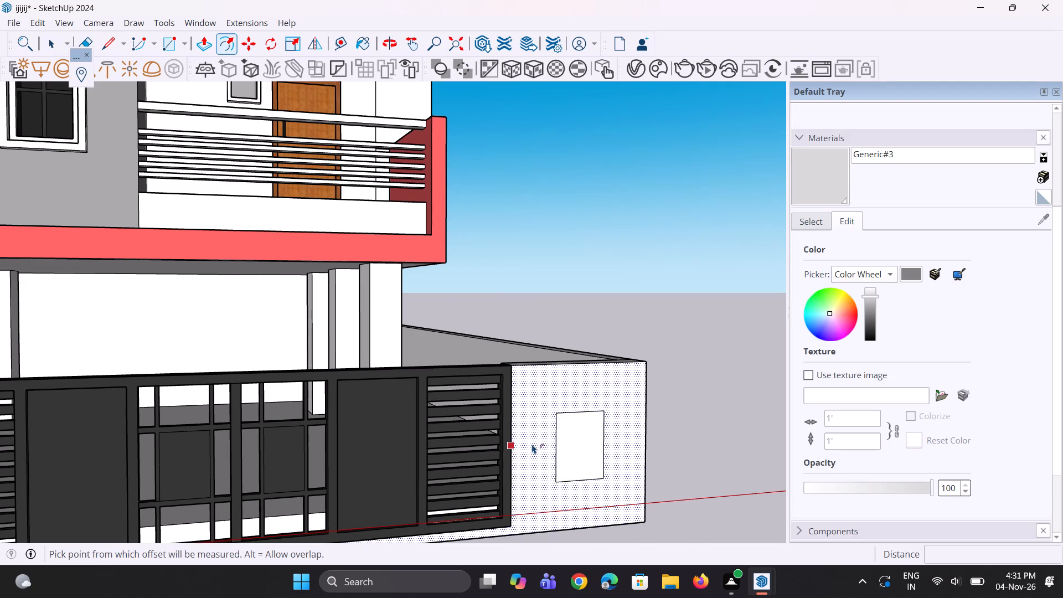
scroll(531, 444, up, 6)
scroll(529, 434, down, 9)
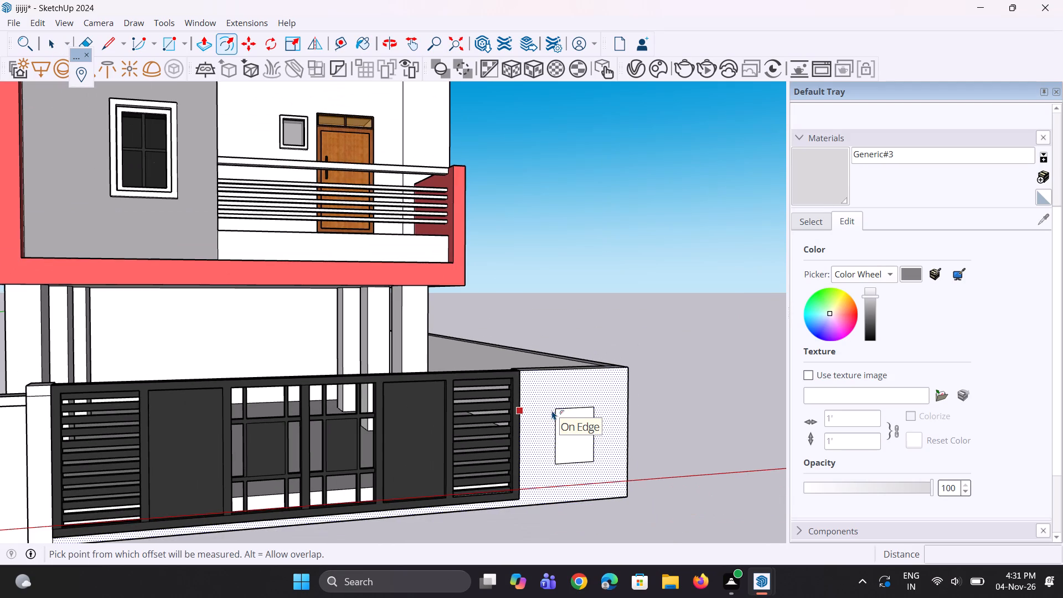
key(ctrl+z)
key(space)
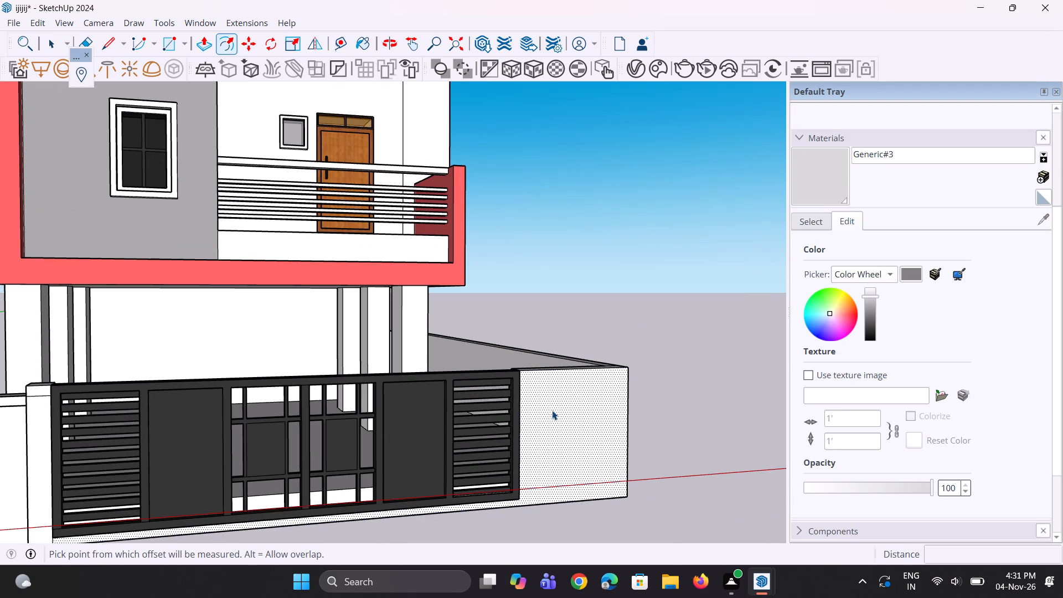
Offset the outline of the short end wall section beyond the second gate inward by about 1' 5".
key(f)
click(534, 409)
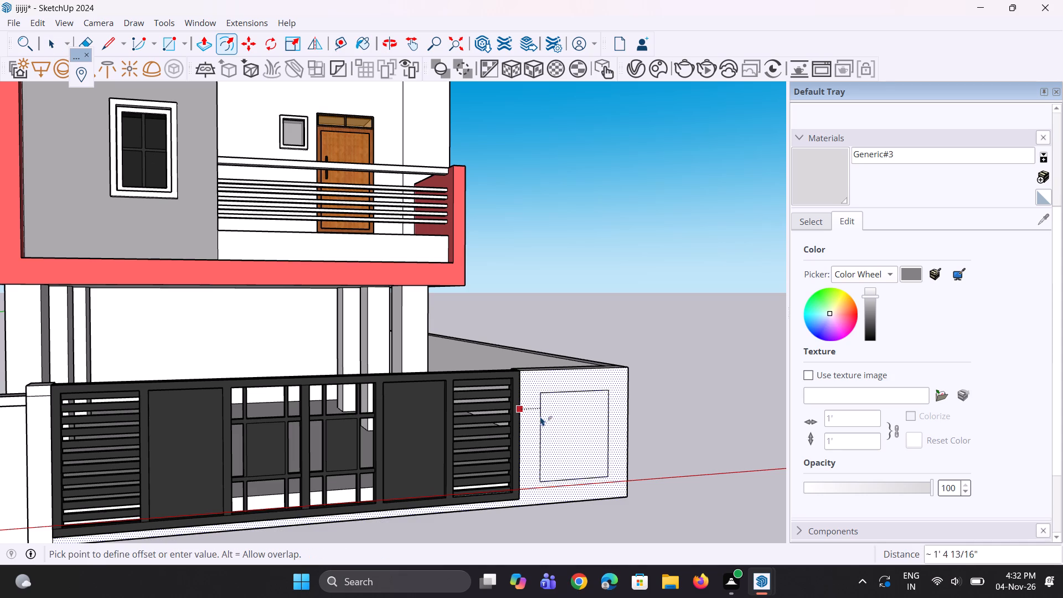
click(543, 419)
key(space)
key(space)
click(659, 409)
Offset the end wall section's panel rectangle inward by about 3" to create a narrow frame.
scroll(619, 424, up, 2)
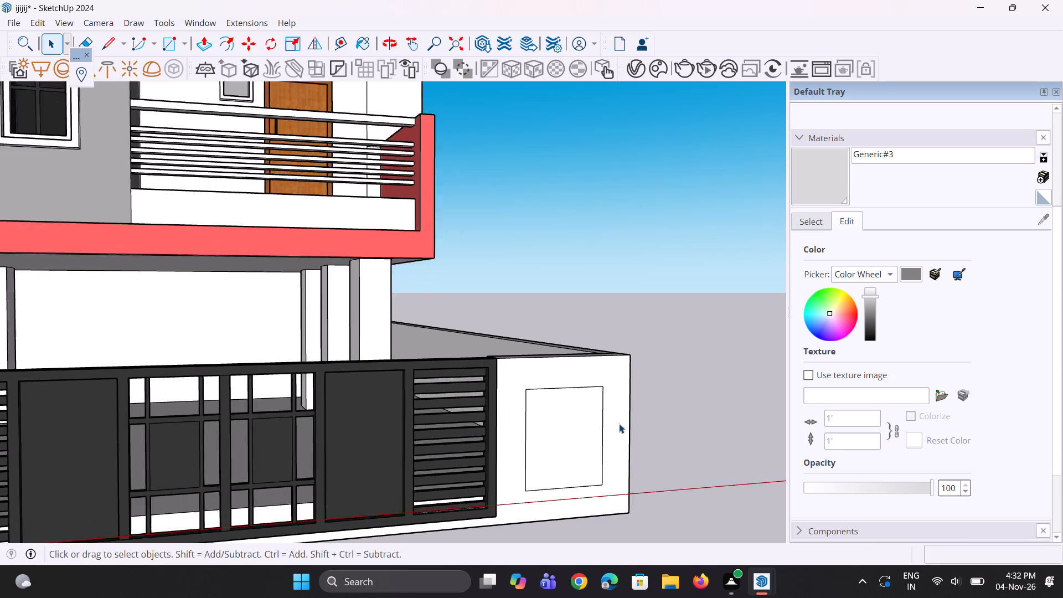
scroll(619, 424, up, 2)
click(560, 434)
scroll(513, 453, up, 3)
key(f)
click(504, 424)
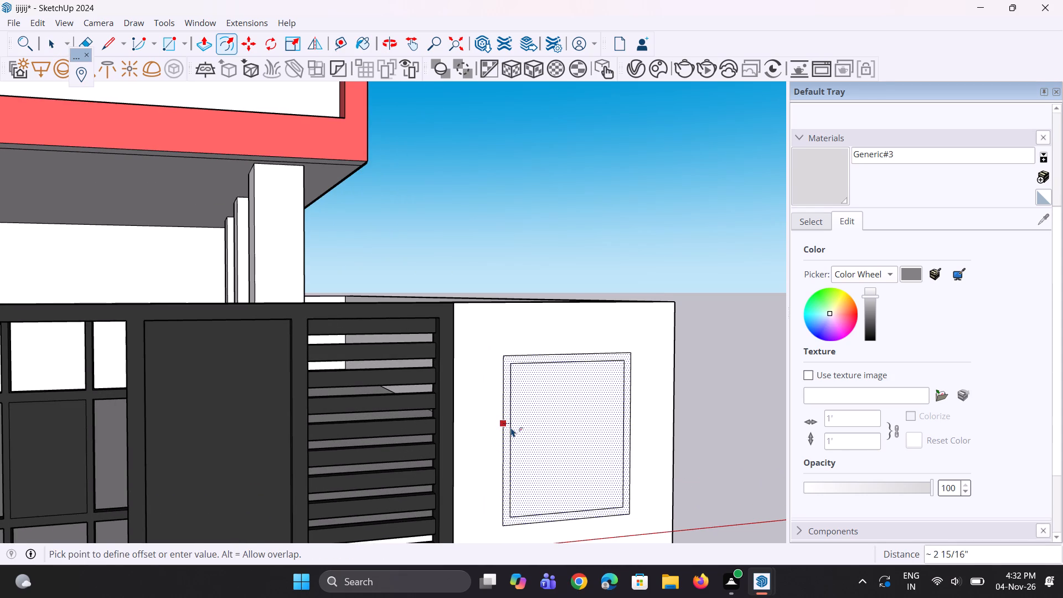
click(512, 429)
key(space)
Offset the panel rectangle of the wall section directly before the second gate outward by about 4" as a frame.
scroll(543, 405, down, 4)
key(space)
scroll(580, 349, down, 5)
key(space)
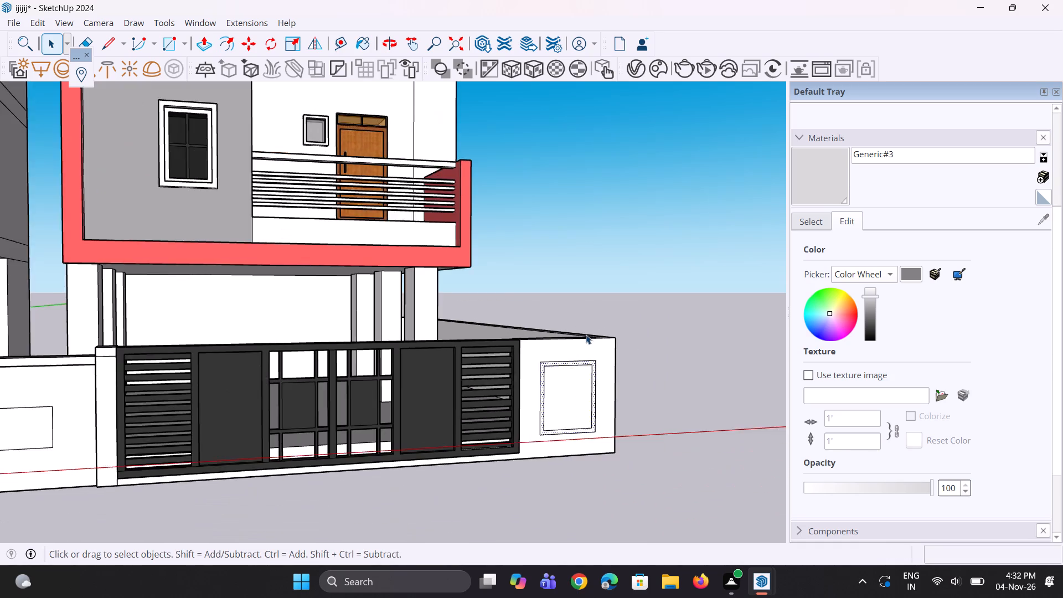
scroll(586, 334, down, 5)
key(space)
scroll(97, 427, up, 3)
click(226, 378)
scroll(222, 386, up, 5)
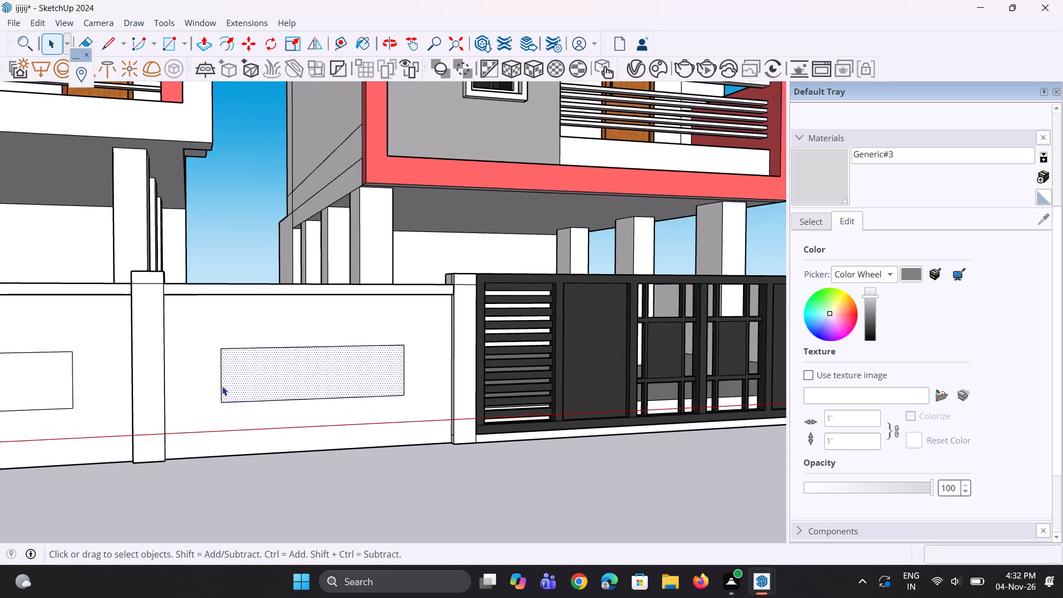
key(f)
click(219, 383)
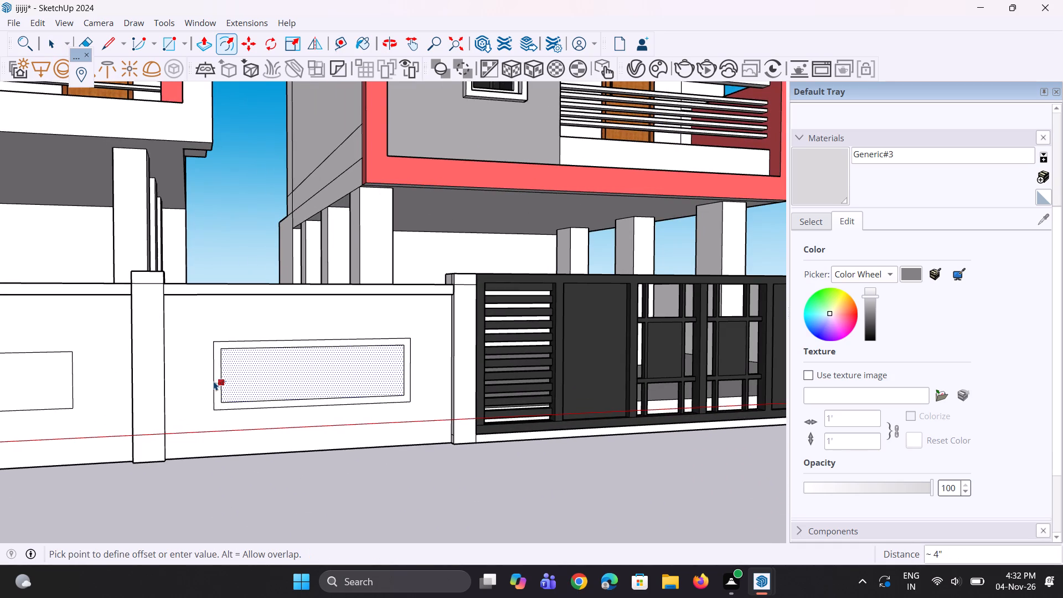
click(214, 381)
Repeat the same outward frame offset on the panel of the third wall section from the first gate.
scroll(319, 388, down, 11)
key(space)
key(space)
key(space)
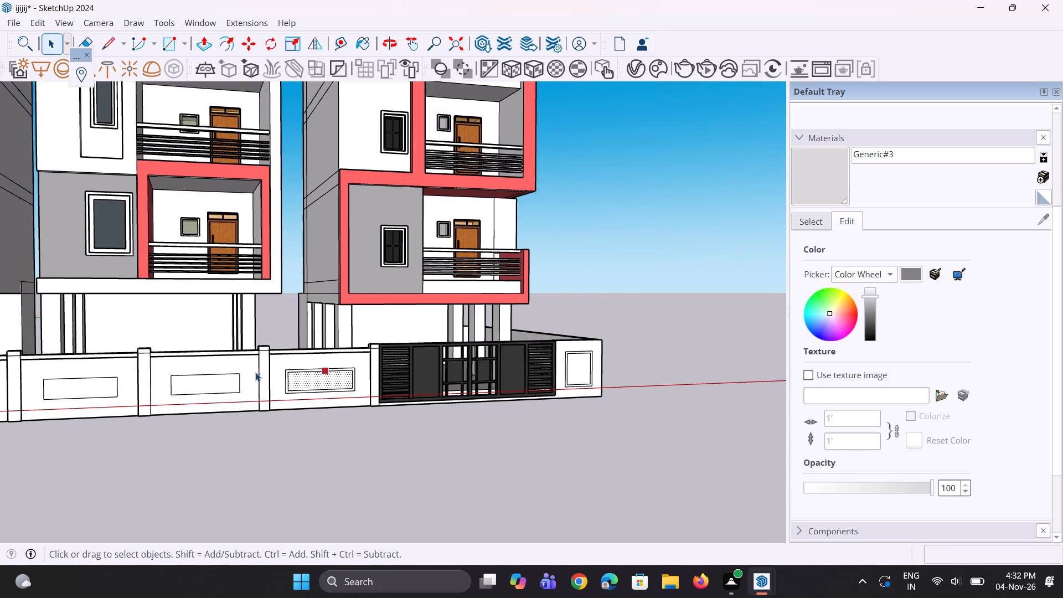
scroll(215, 369, up, 7)
click(199, 391)
scroll(156, 399, up, 3)
key(f)
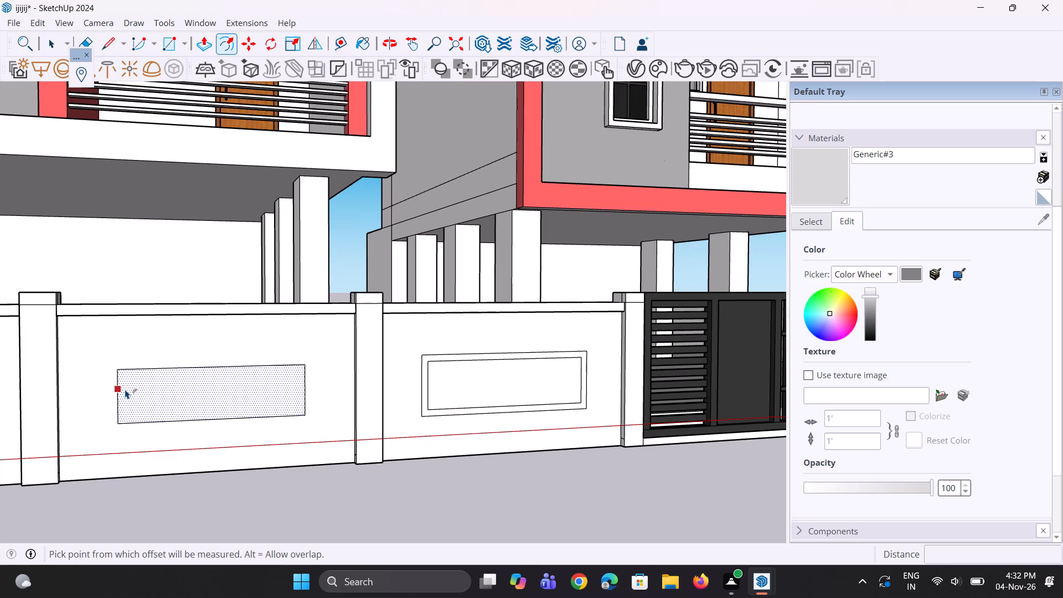
double_click(125, 389)
Repeat the same outward frame offset on the panel of the second wall section from the first gate.
scroll(363, 461, down, 17)
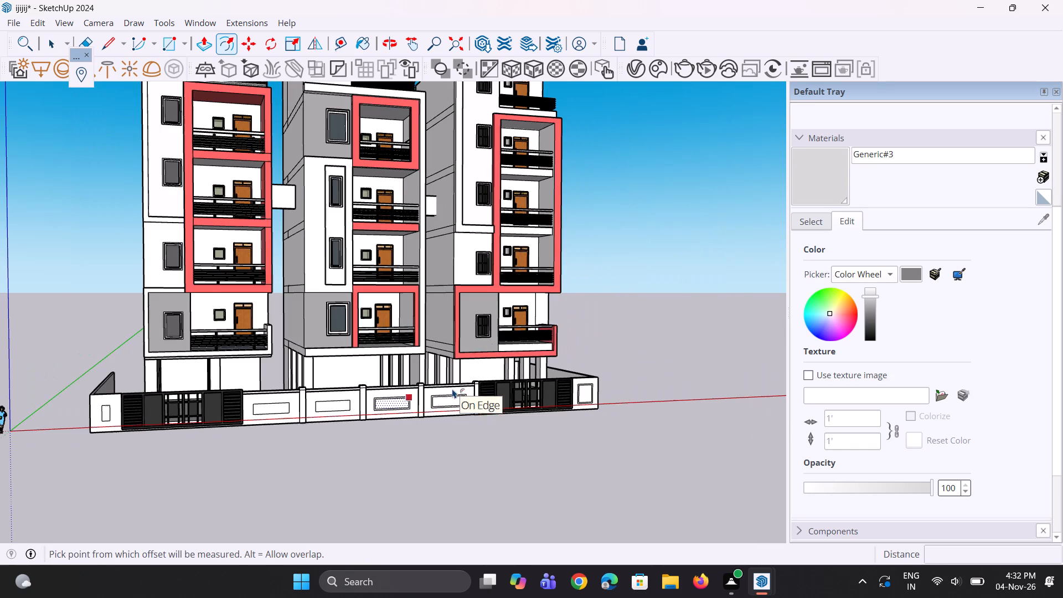
key(space)
click(370, 442)
key(space)
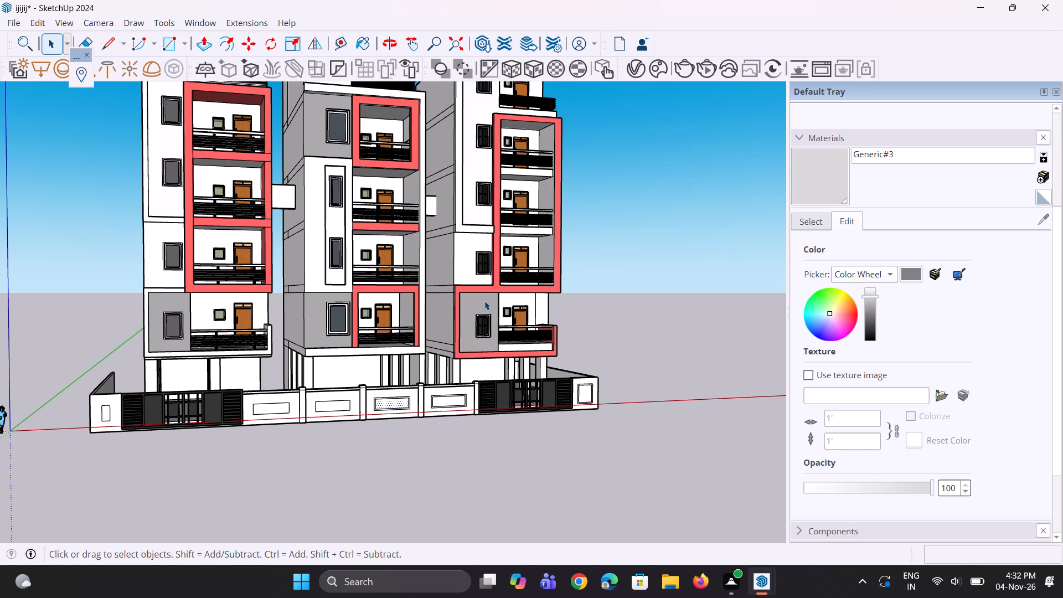
scroll(325, 365, up, 6)
click(321, 420)
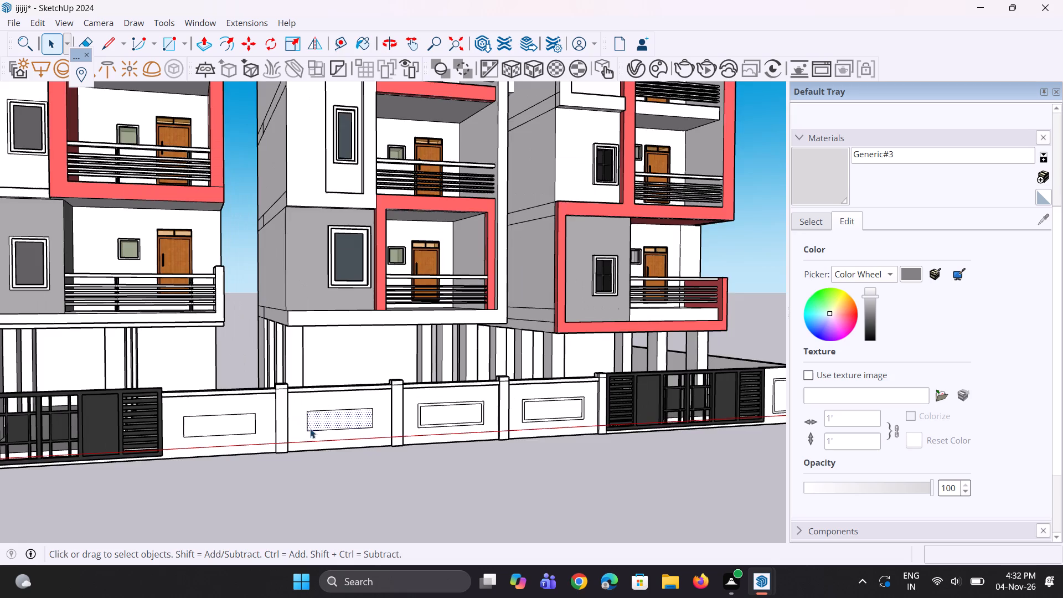
scroll(310, 429, up, 8)
key(f)
double_click(300, 407)
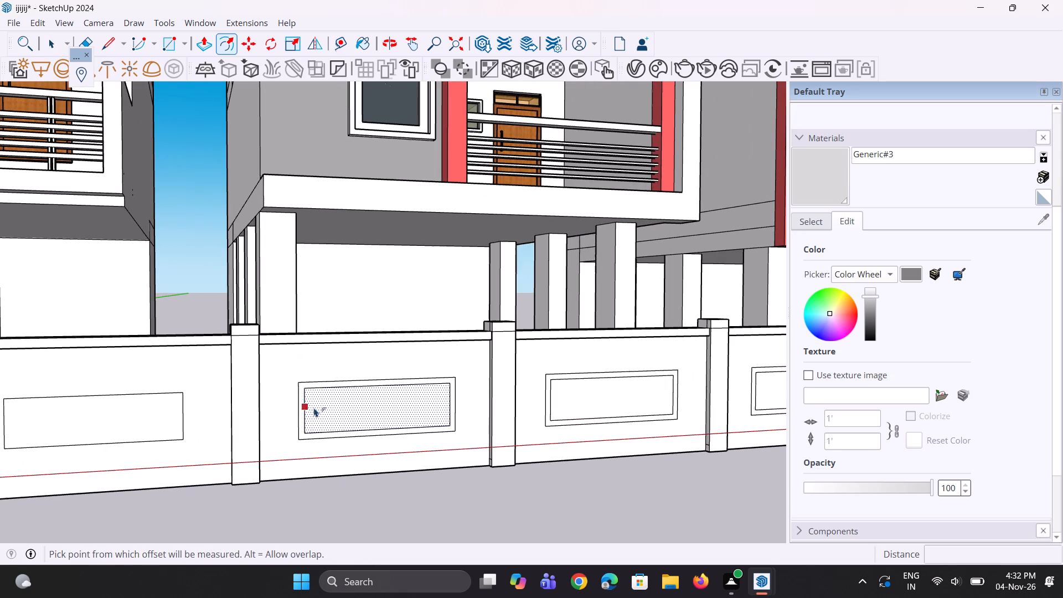
Repeat the same outward frame offset on the panel of the wall section beside the first gate, and clear the selection.
scroll(314, 408, down, 16)
key(space)
key(space)
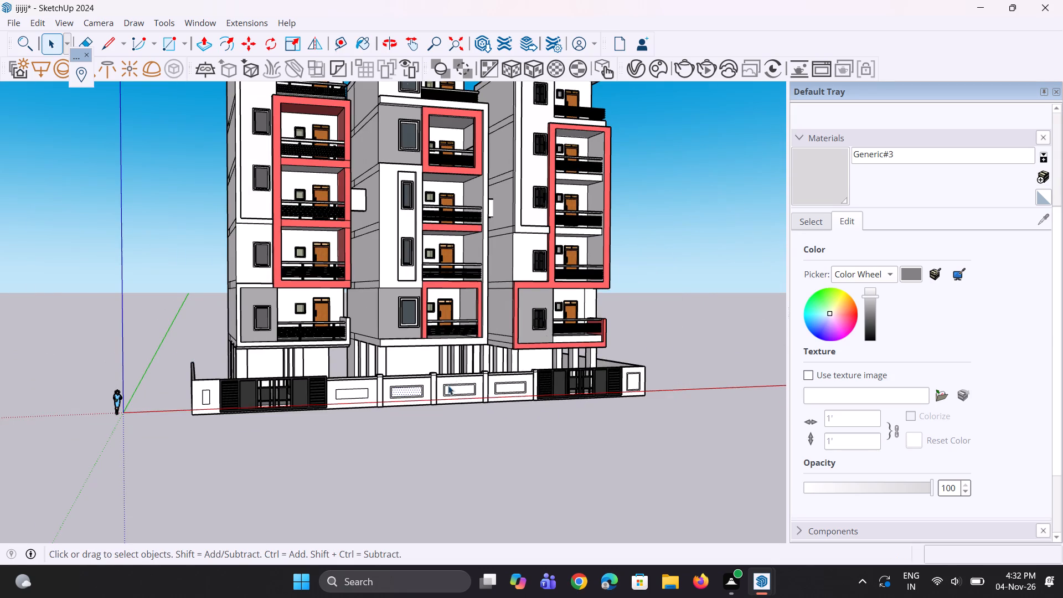
key(space)
scroll(337, 350, up, 11)
click(339, 416)
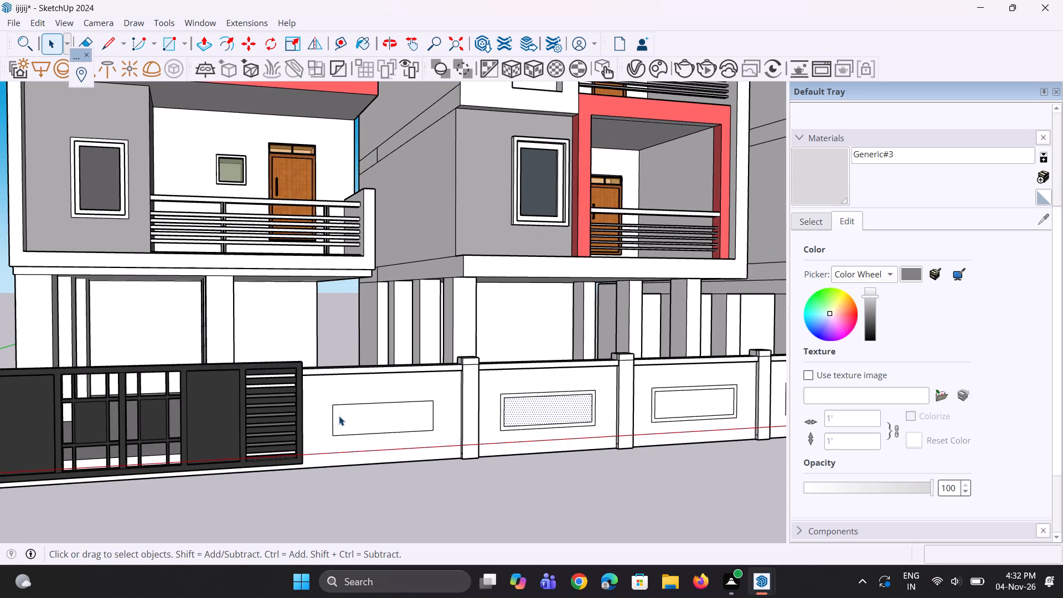
scroll(336, 419, up, 5)
key(f)
double_click(329, 417)
scroll(329, 417, down, 5)
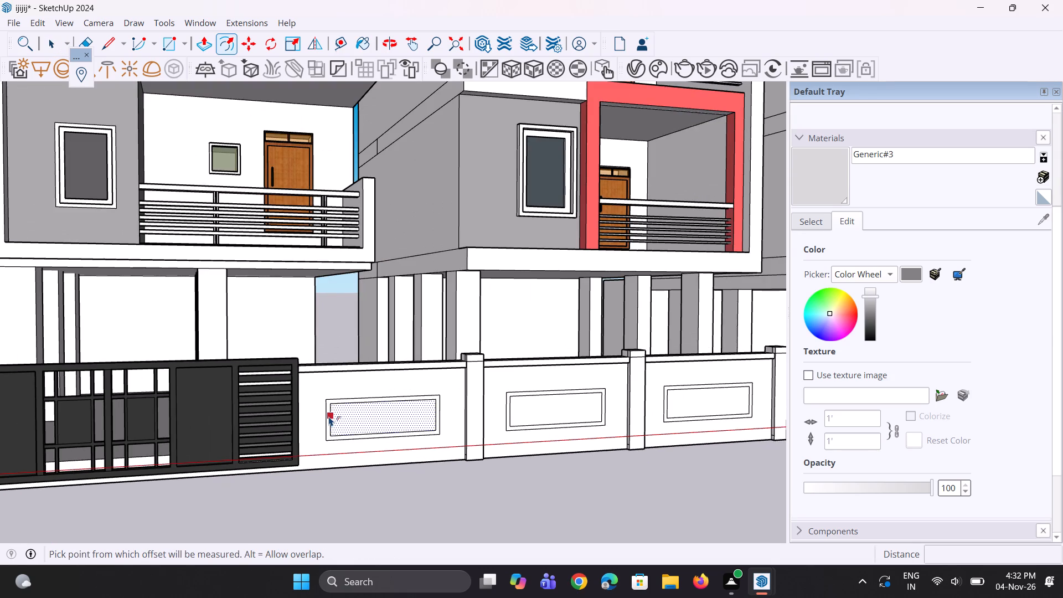
scroll(329, 416, down, 10)
key(space)
key(space)
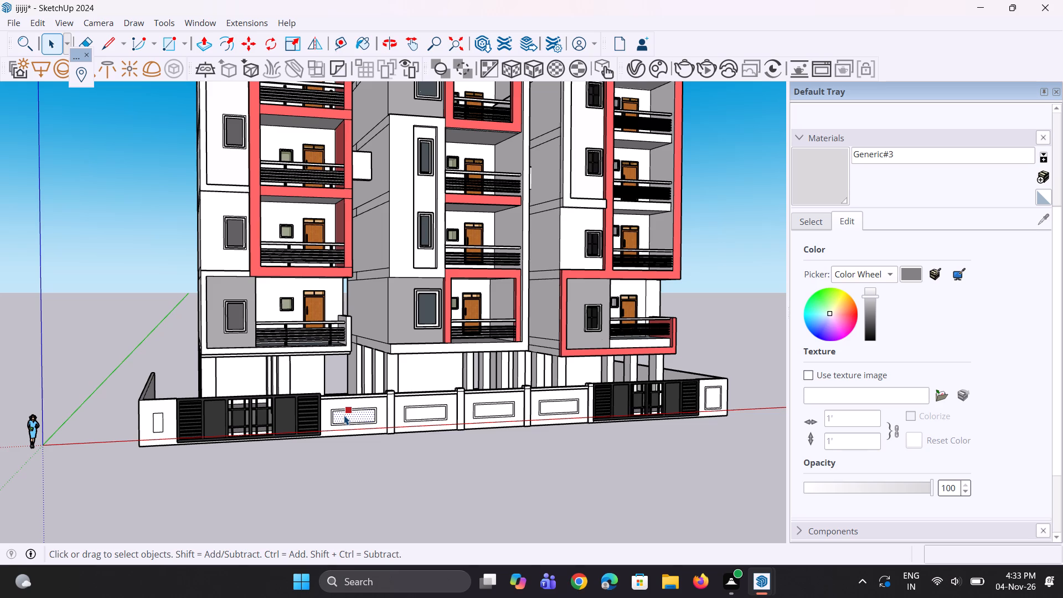
key(space)
key(space)
click(446, 528)
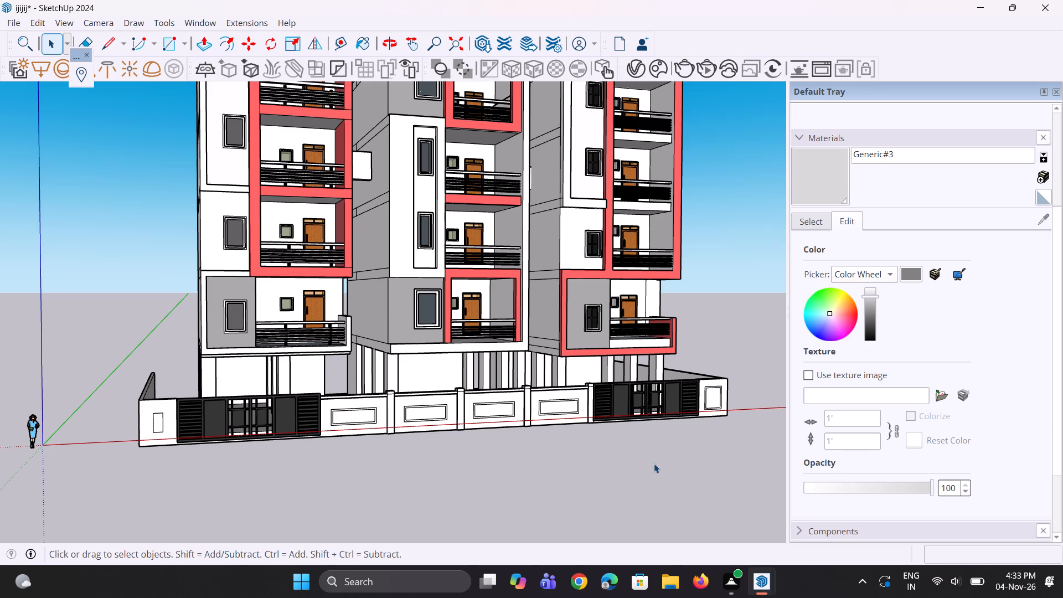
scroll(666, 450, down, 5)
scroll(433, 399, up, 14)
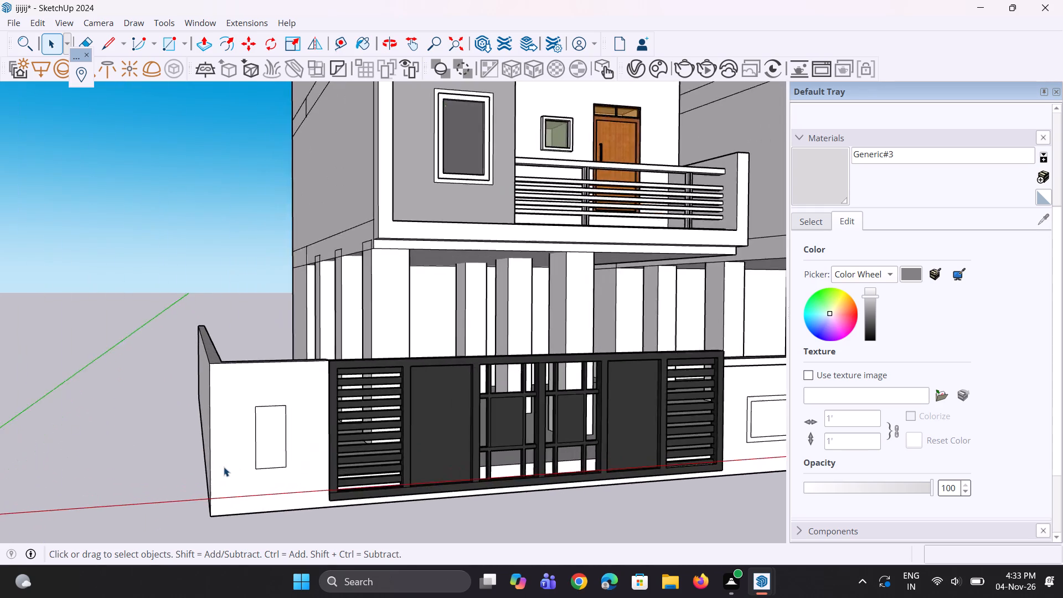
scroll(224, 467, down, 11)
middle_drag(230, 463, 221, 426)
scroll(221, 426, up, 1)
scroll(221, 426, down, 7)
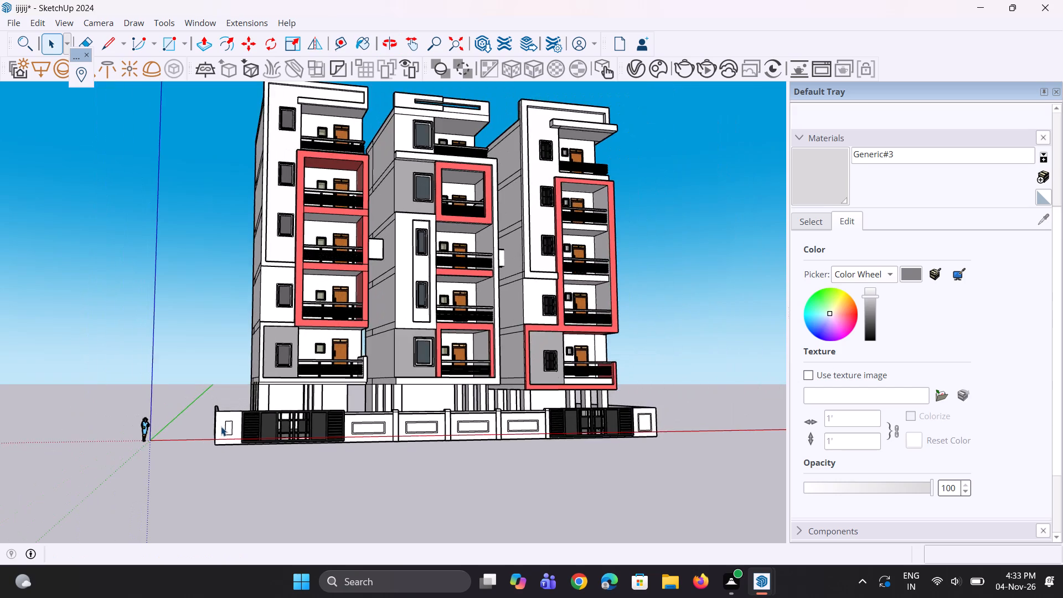
Erase the old panel rectangle on the short end wall before the first gate.
scroll(221, 426, up, 12)
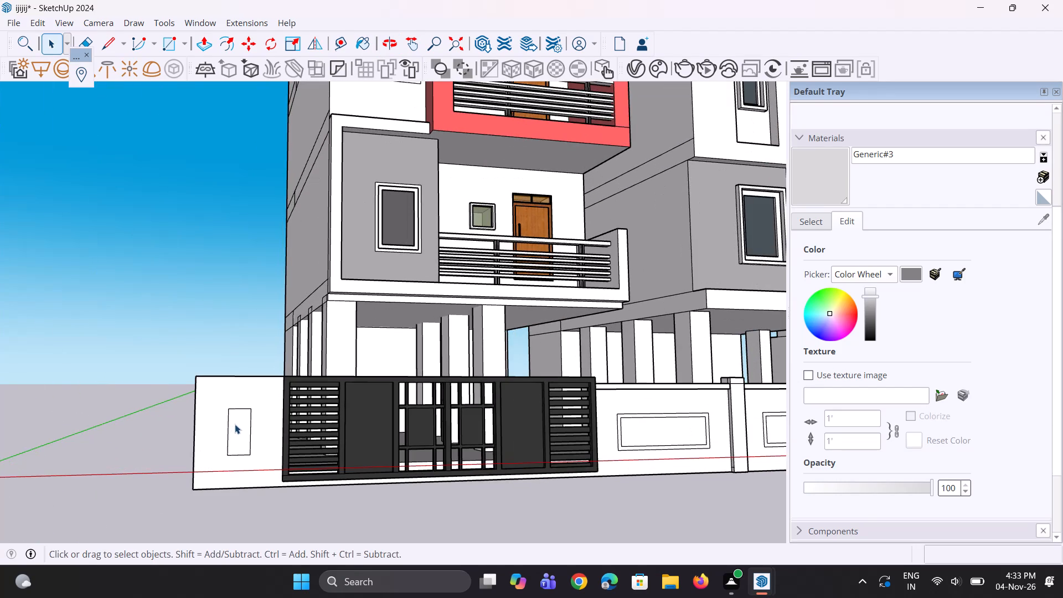
key(e)
drag(235, 426, 225, 437)
drag(234, 409, 249, 429)
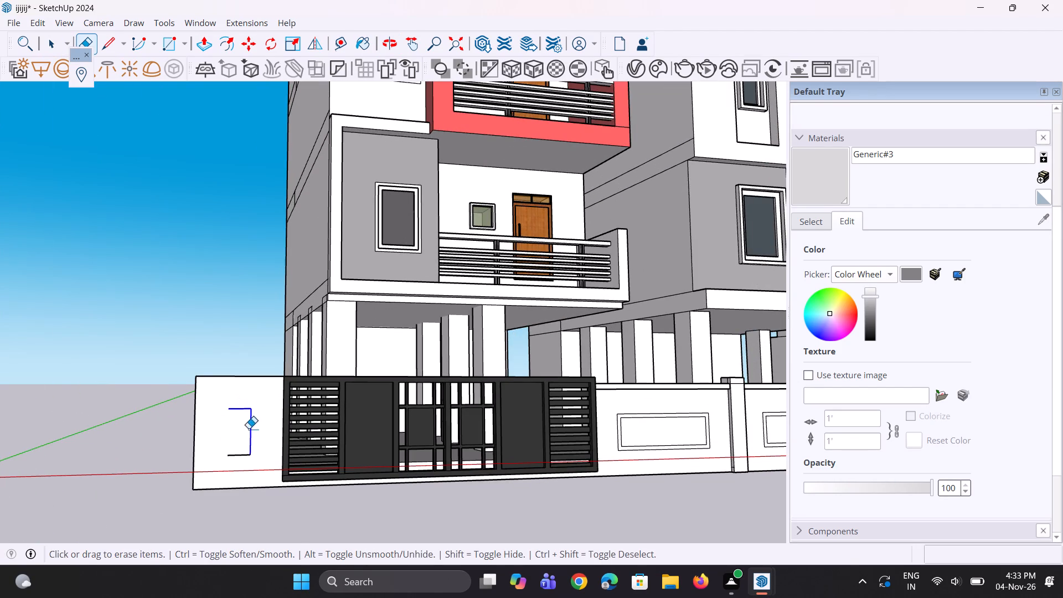
drag(249, 429, 236, 455)
Offset the end wall face before the first gate inward by about 2' 13/16" to form a new panel rectangle.
scroll(234, 442, up, 2)
key(f)
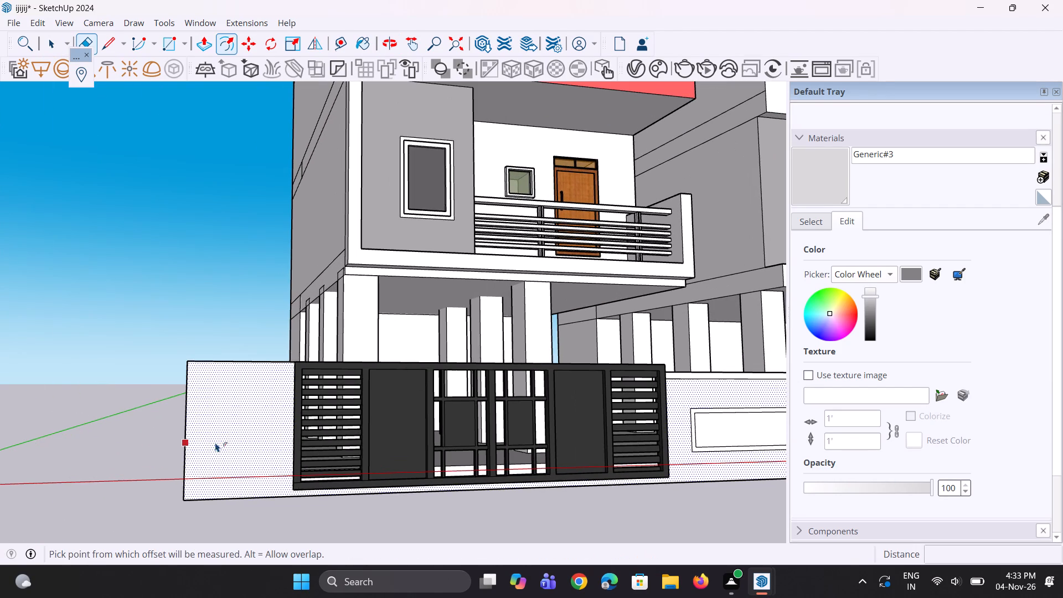
click(194, 441)
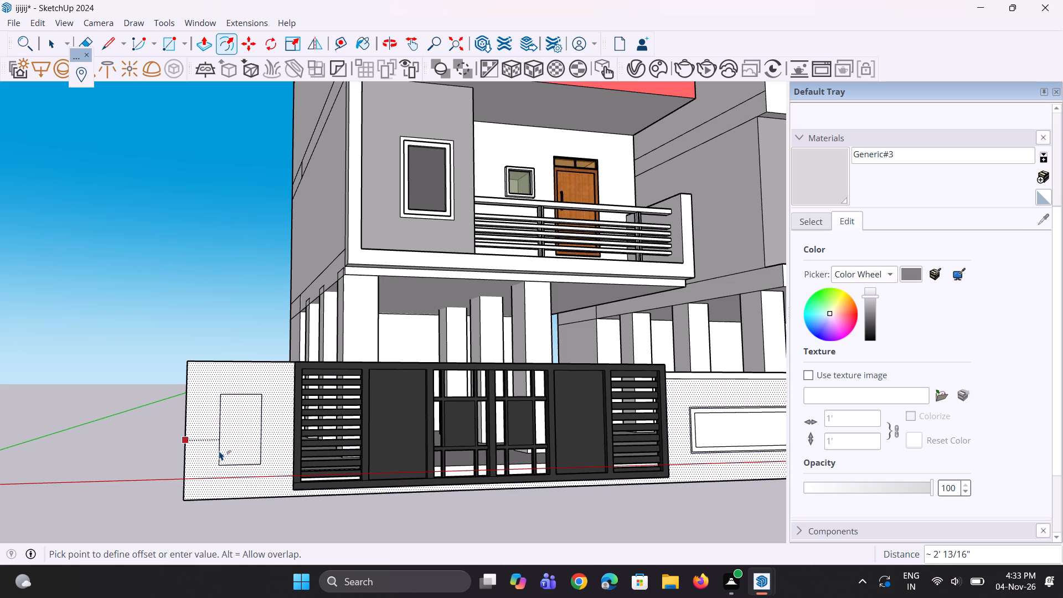
click(219, 451)
key(space)
click(170, 265)
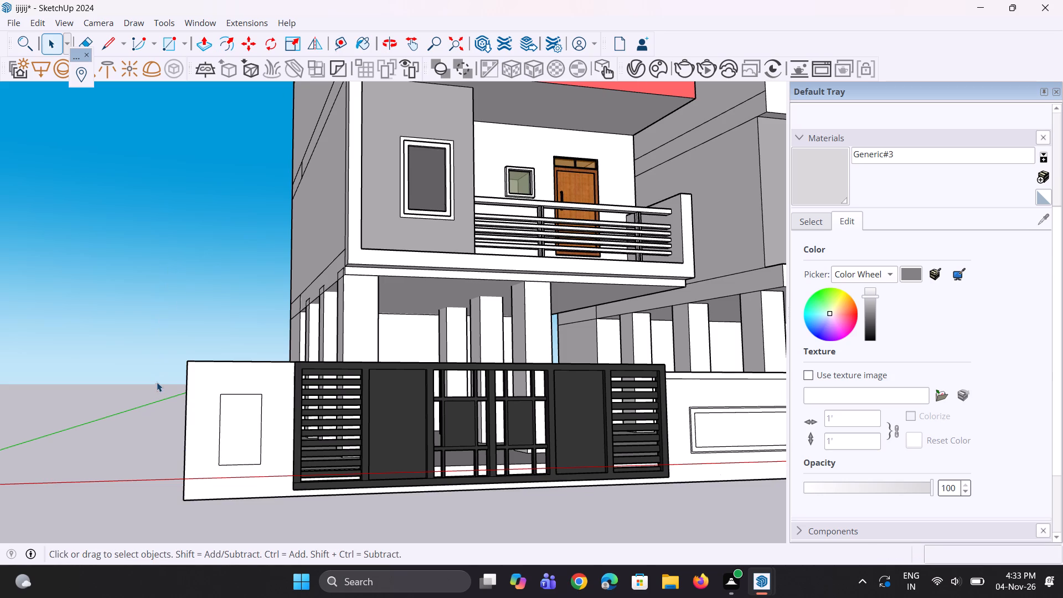
Offset the new end-wall panel rectangle outward by about 4 3/8" as a frame, and clear the selection.
scroll(156, 381, down, 11)
middle_drag(157, 385, 169, 399)
scroll(168, 417, up, 4)
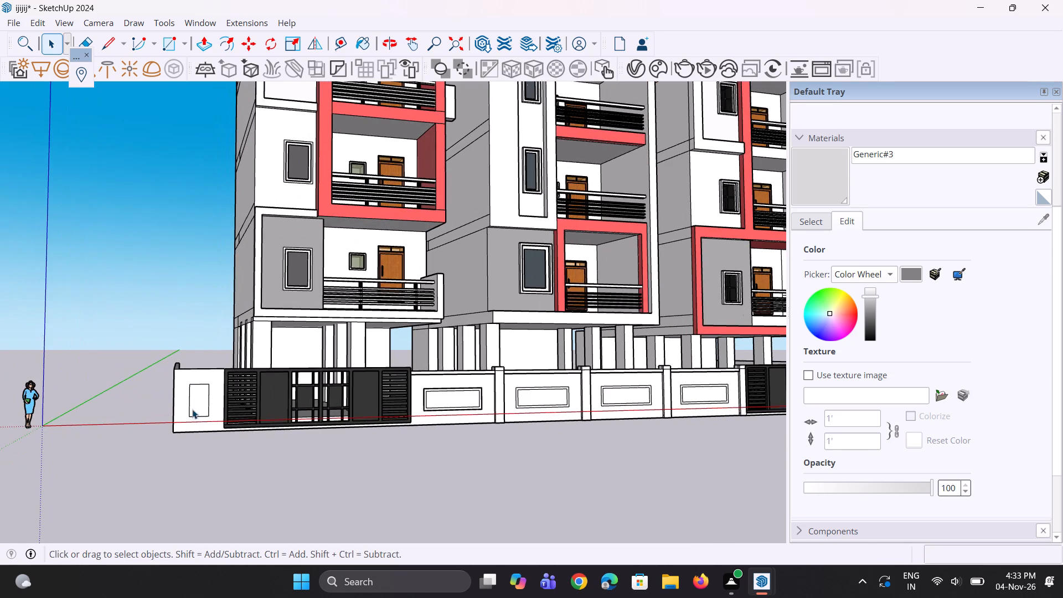
click(202, 406)
scroll(199, 405, up, 7)
key(f)
click(177, 398)
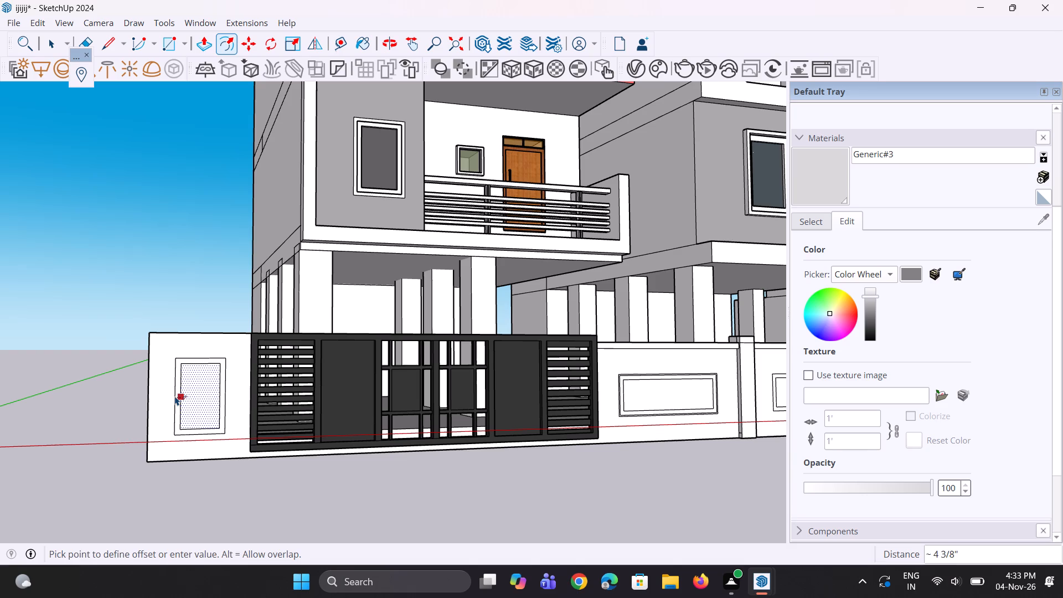
click(175, 396)
key(space)
key(space)
click(148, 246)
Recess the inner panel of the wall section beside the first gate by about 6 3/16" with Push/Pull.
scroll(128, 402, down, 6)
middle_drag(186, 371, 196, 441)
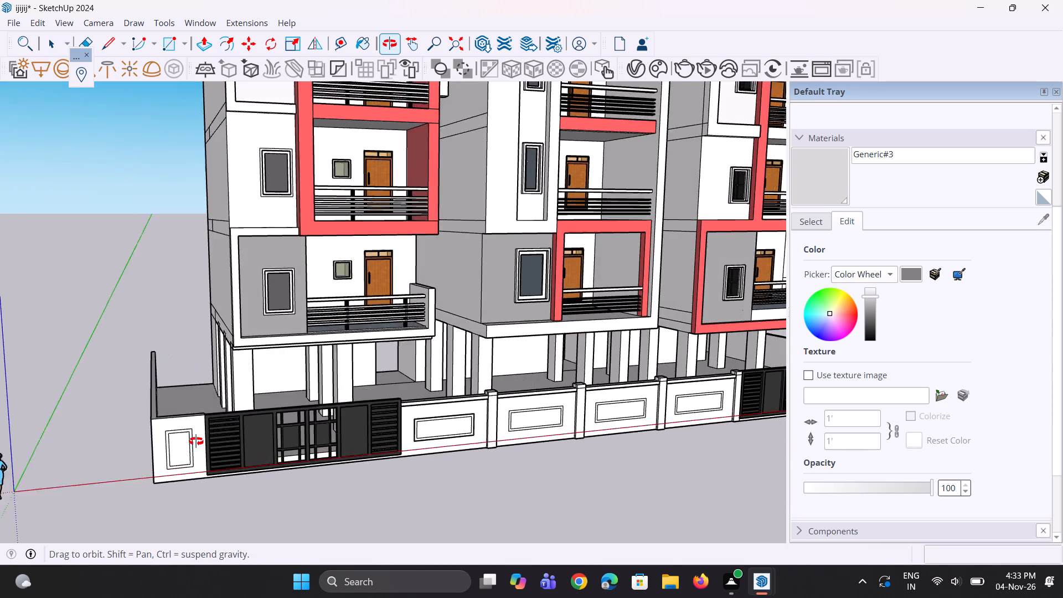
middle_drag(196, 441, 194, 455)
scroll(531, 422, up, 8)
scroll(388, 458, up, 7)
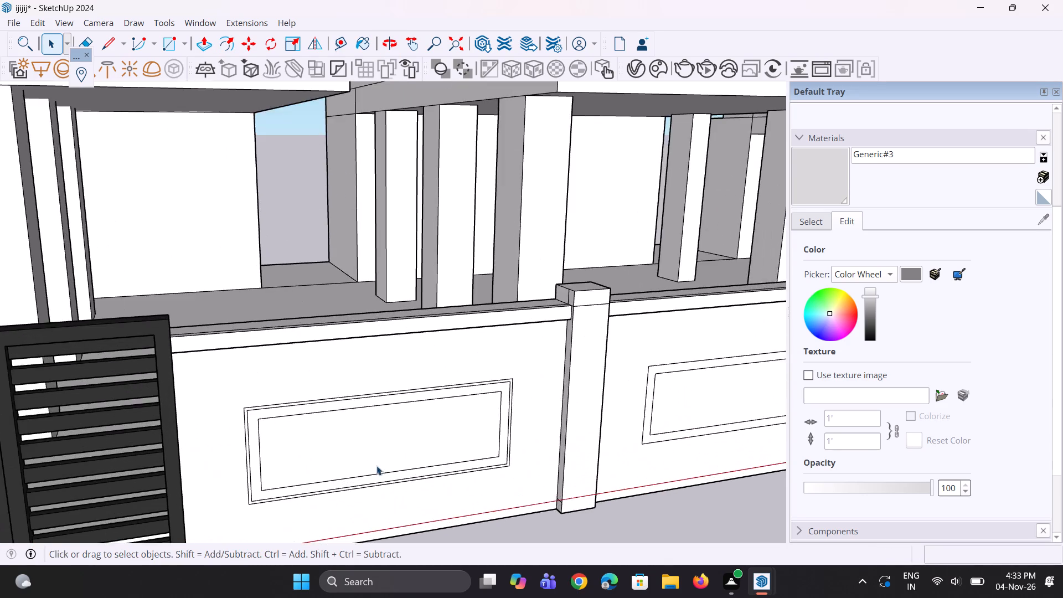
middle_drag(376, 466, 371, 517)
key(p)
scroll(370, 482, up, 4)
click(370, 473)
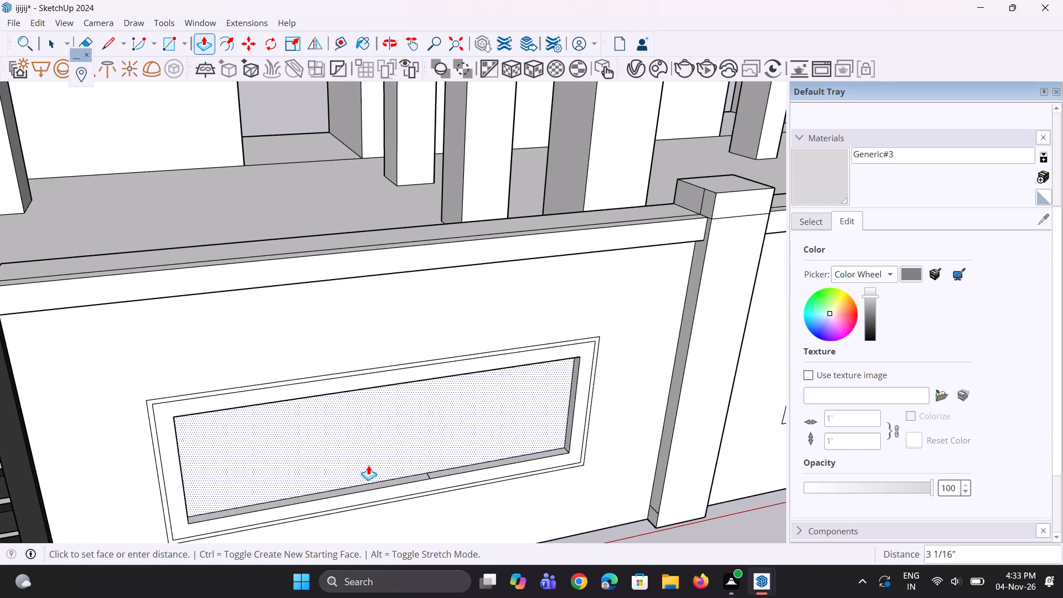
click(364, 460)
scroll(235, 456, down, 9)
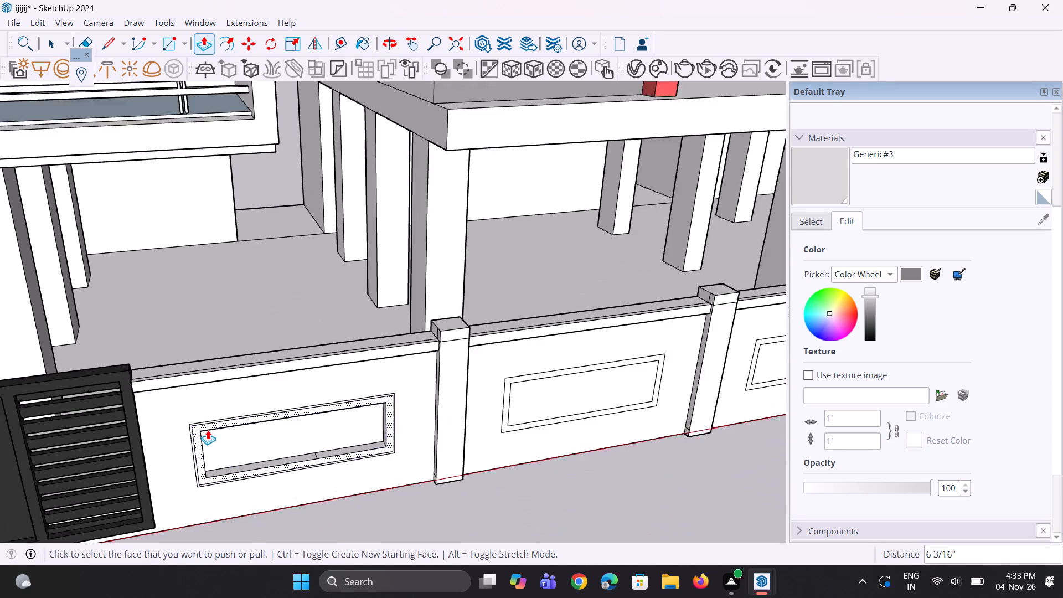
Repeat the same recess on the inner panels of the other three wall sections between the two gates.
scroll(208, 430, down, 1)
scroll(505, 411, up, 3)
double_click(505, 411)
scroll(169, 448, down, 6)
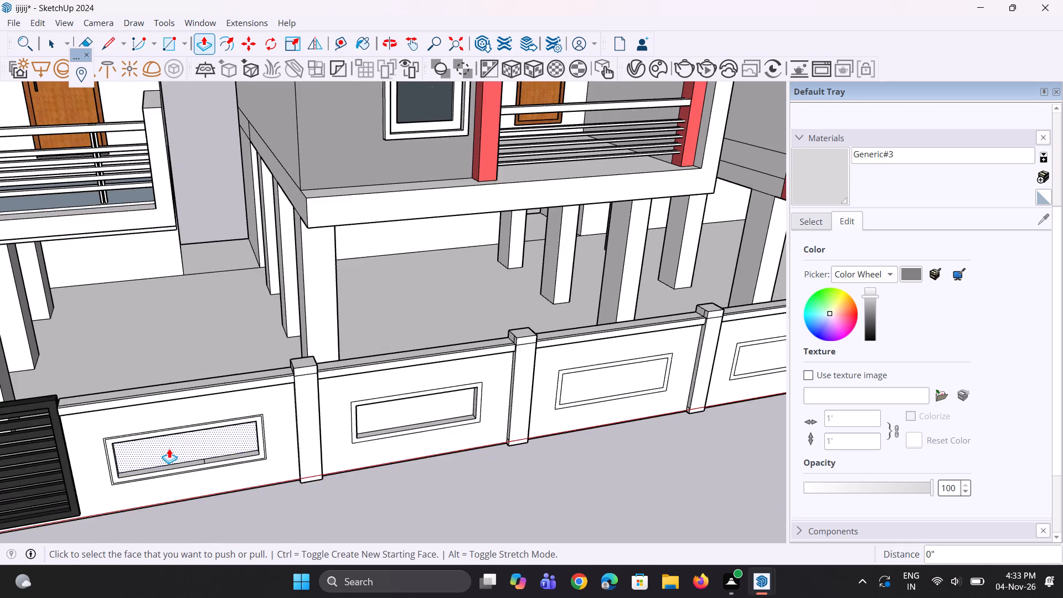
scroll(169, 448, down, 11)
scroll(339, 434, up, 12)
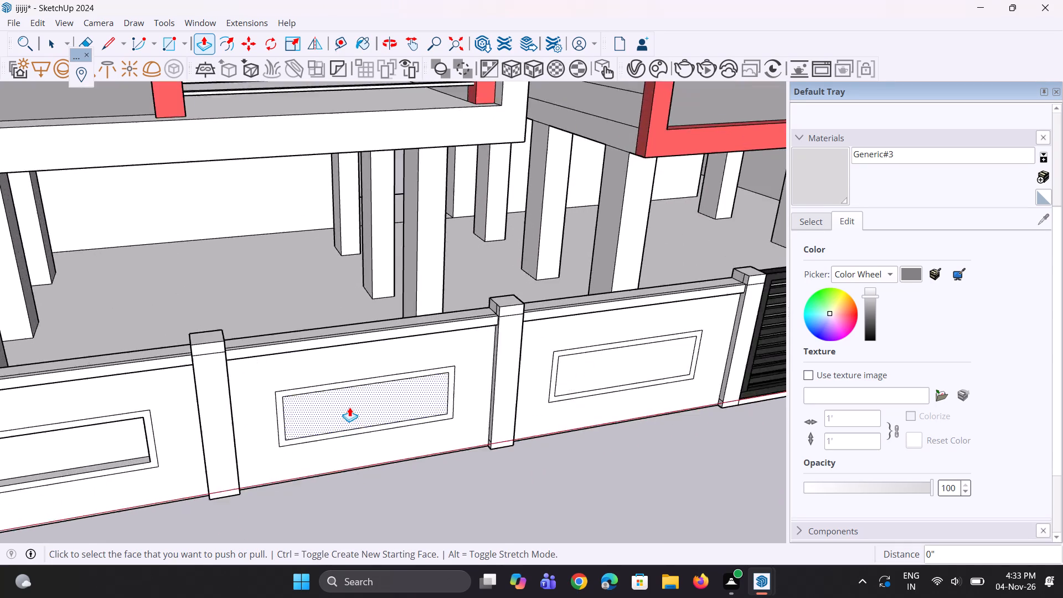
scroll(349, 407, up, 2)
double_click(349, 406)
scroll(260, 432, down, 10)
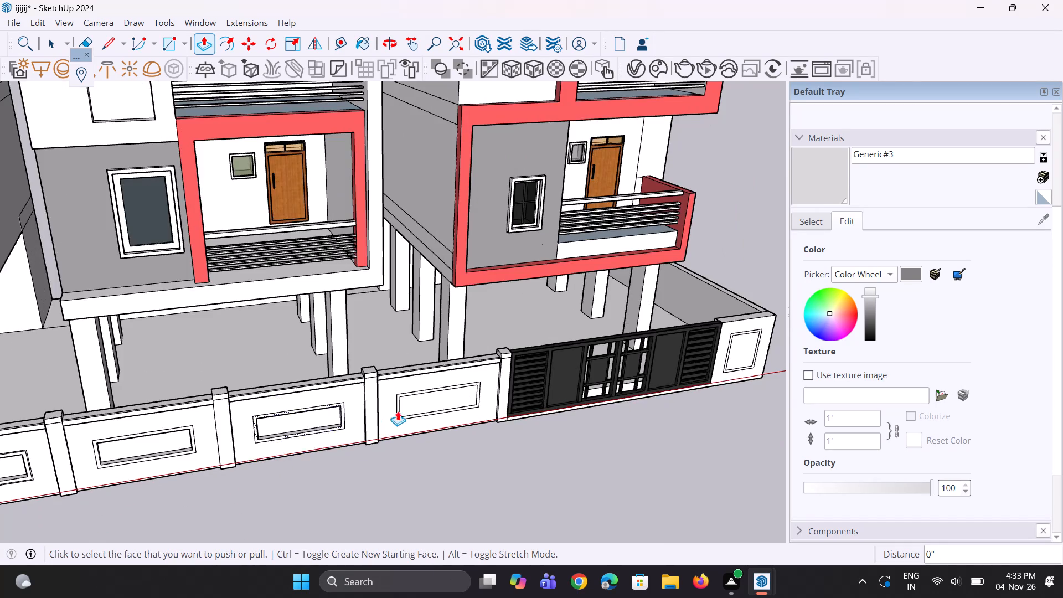
scroll(399, 410, up, 8)
double_click(425, 397)
Repeat the same recess on the end-wall panels beyond the second gate and before the first gate.
scroll(325, 419, down, 5)
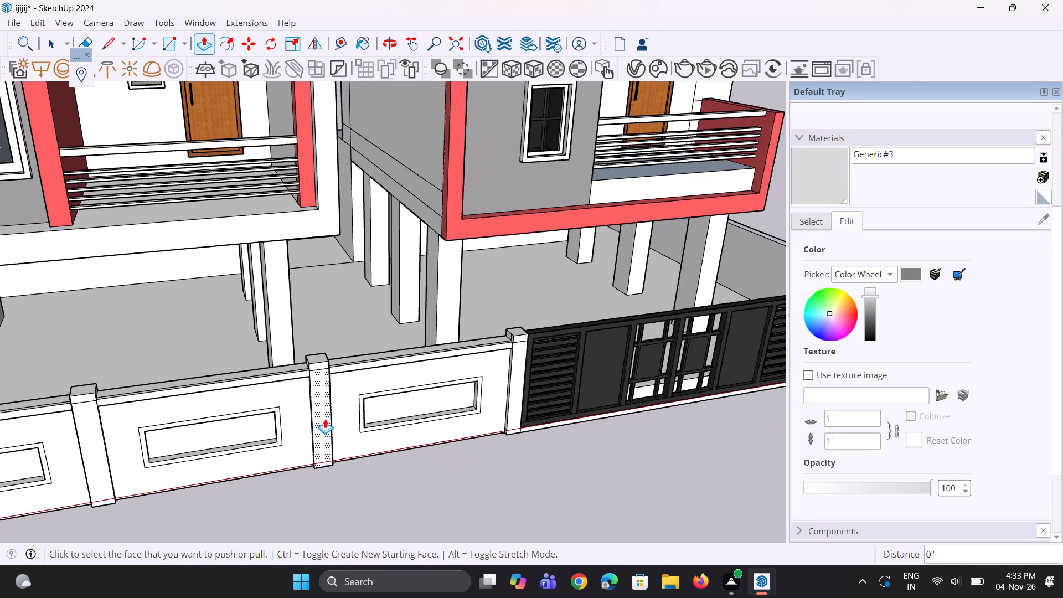
scroll(324, 419, down, 10)
scroll(663, 360, up, 5)
scroll(503, 391, up, 5)
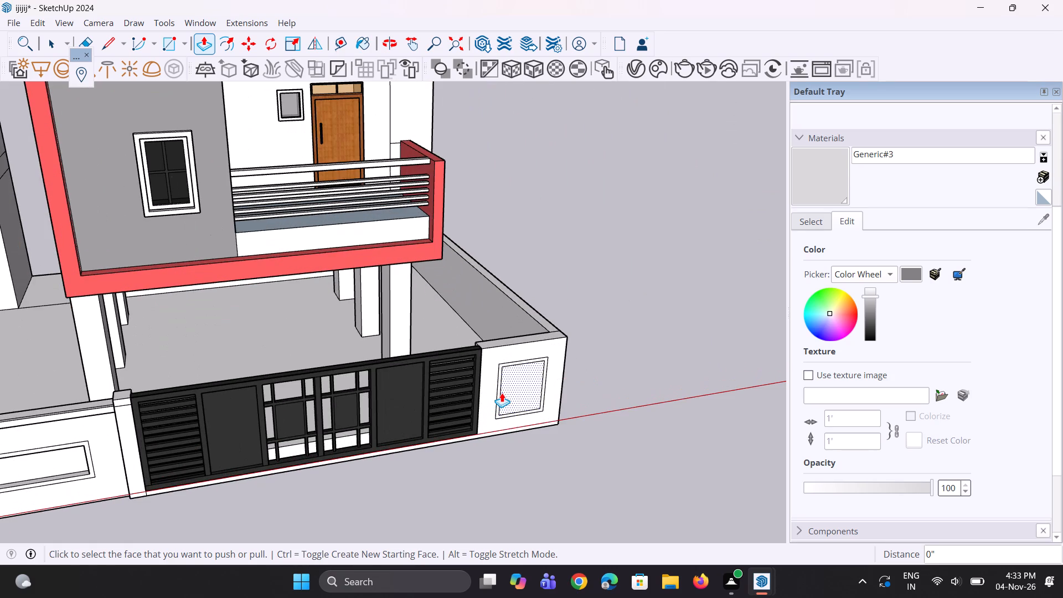
double_click(510, 388)
scroll(557, 406, down, 12)
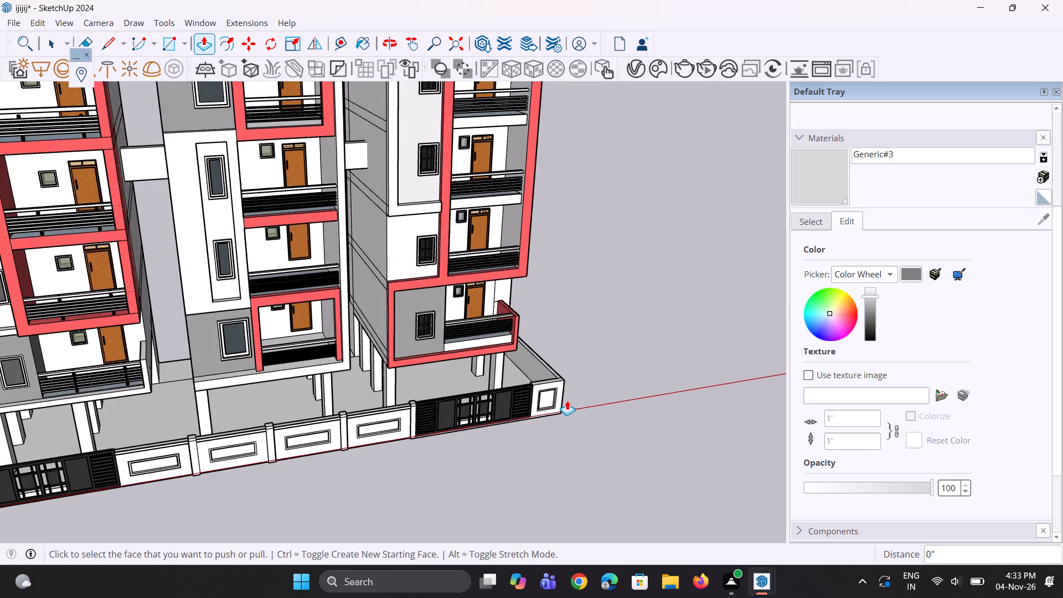
scroll(567, 400, down, 9)
scroll(347, 462, up, 4)
scroll(242, 453, up, 9)
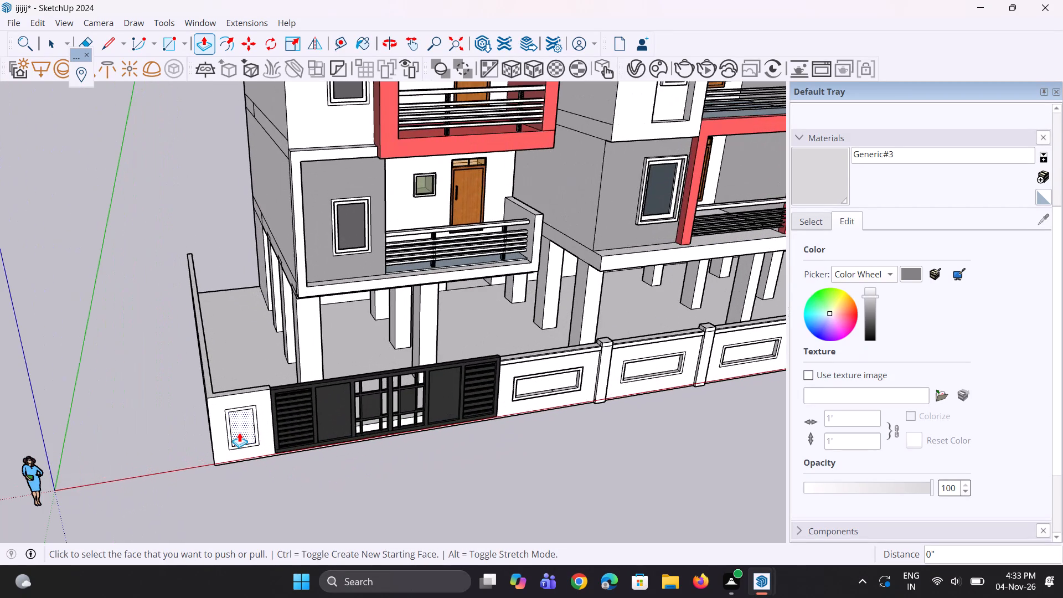
double_click(239, 432)
Project the panel frame of the end wall before the first gate outward by about 4 1/16".
scroll(227, 420, up, 12)
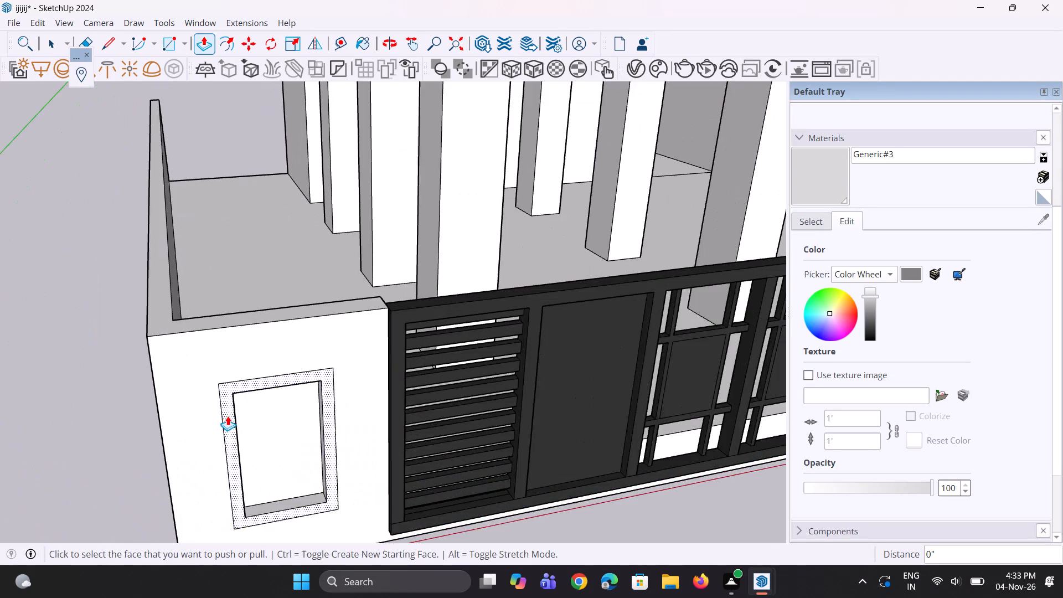
scroll(228, 416, up, 8)
key(p)
click(228, 415)
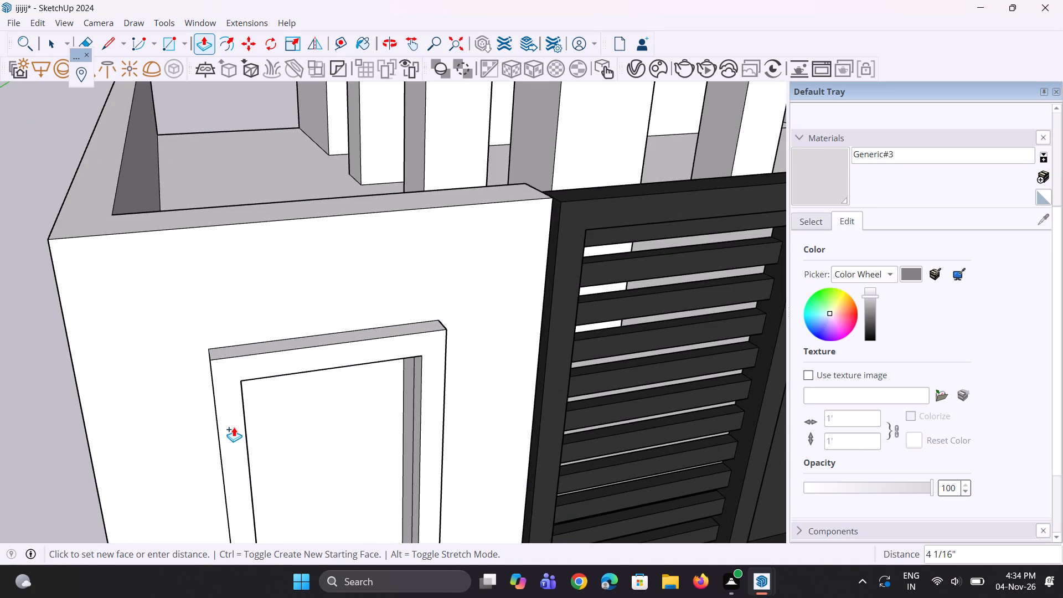
click(234, 427)
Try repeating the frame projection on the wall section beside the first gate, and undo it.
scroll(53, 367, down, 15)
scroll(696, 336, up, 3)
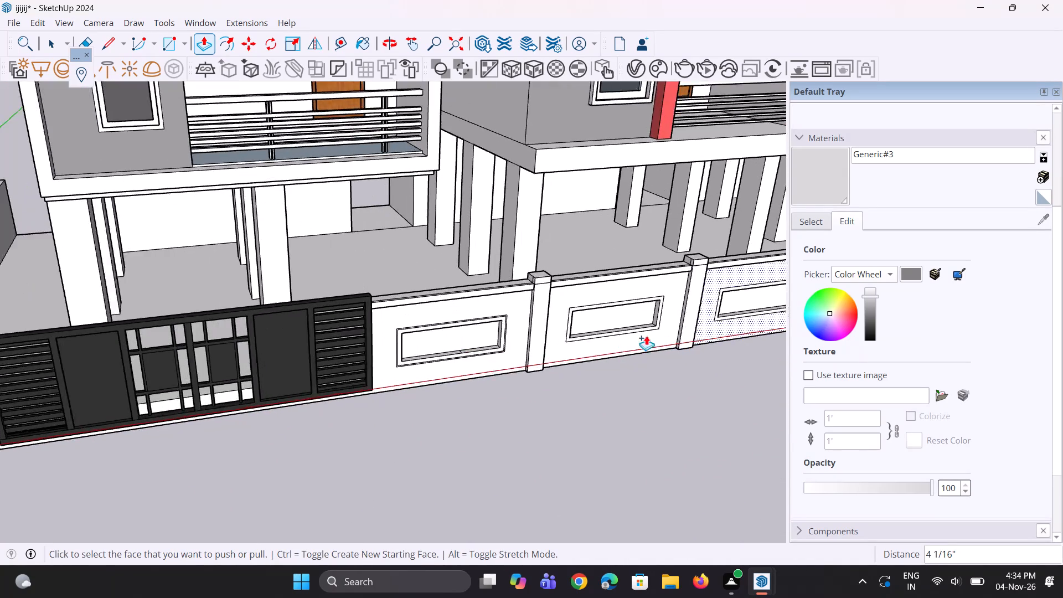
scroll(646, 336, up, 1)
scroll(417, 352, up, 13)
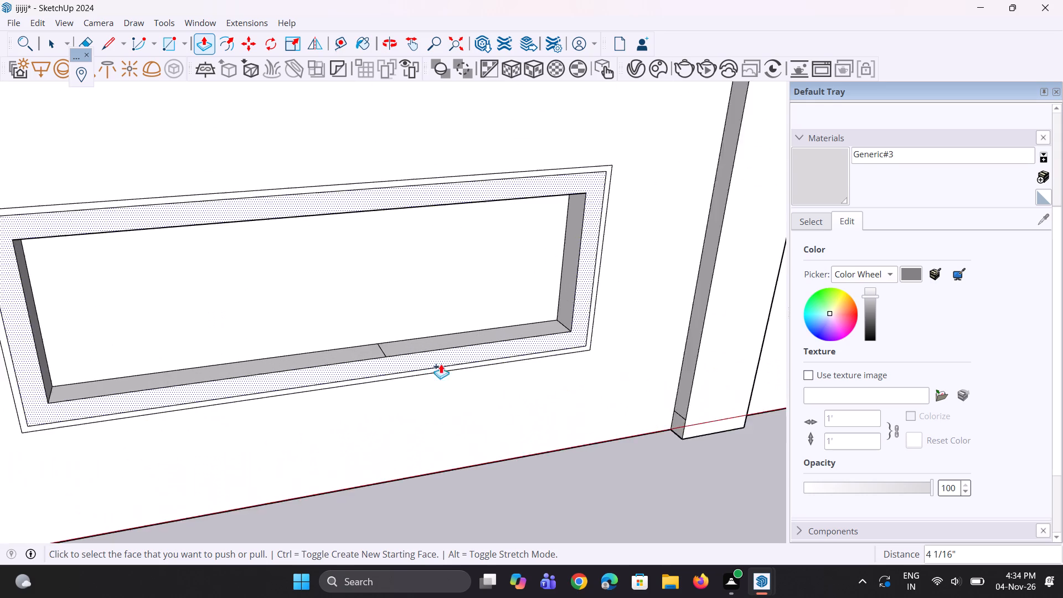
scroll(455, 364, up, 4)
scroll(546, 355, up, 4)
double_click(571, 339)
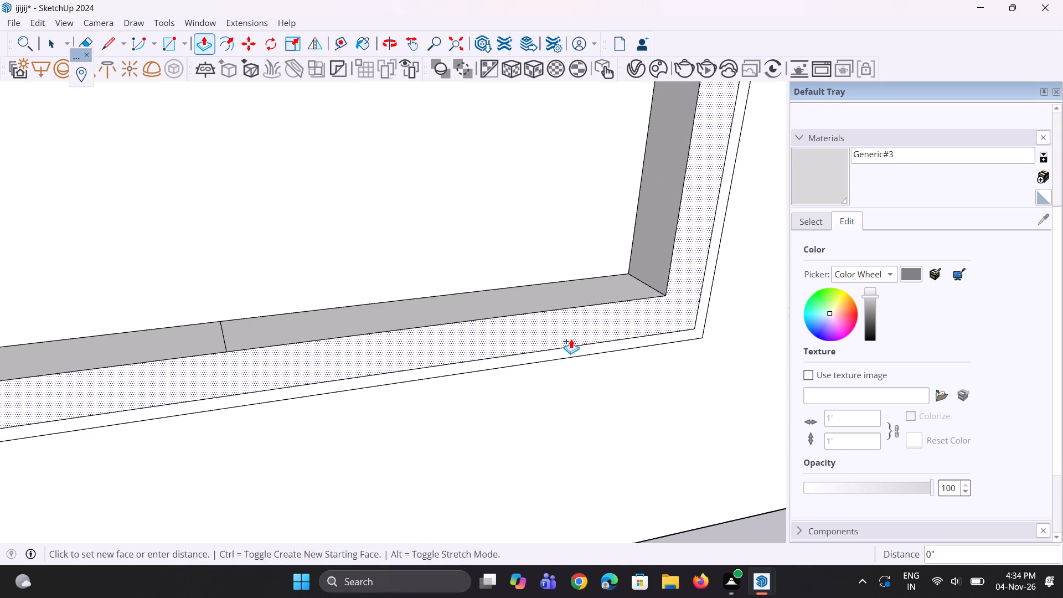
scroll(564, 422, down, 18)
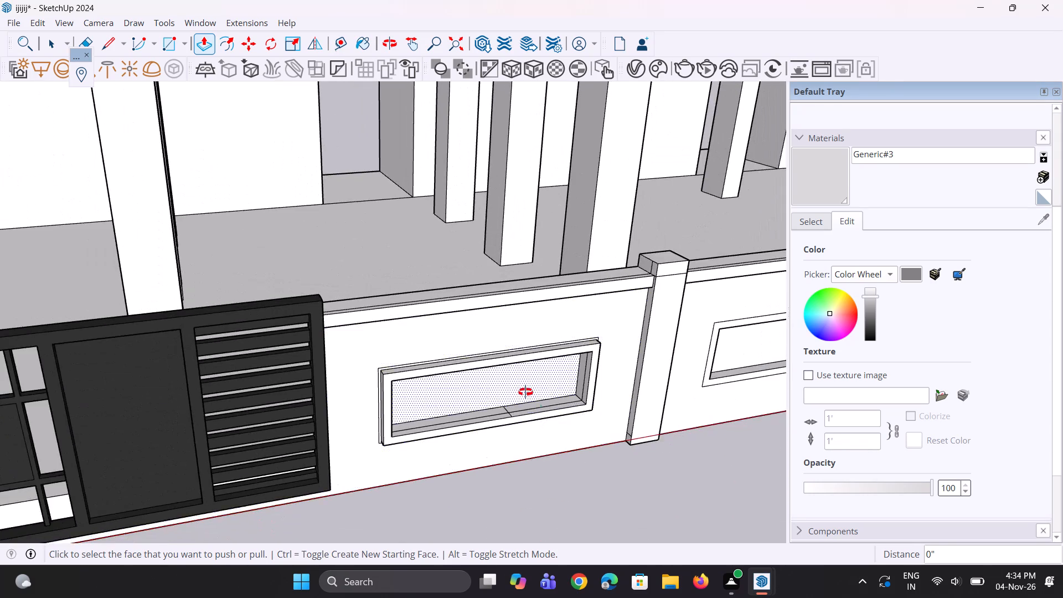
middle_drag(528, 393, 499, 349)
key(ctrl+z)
Repeat the same outward projection on the panel frames of the second and first wall sections after the first gate.
scroll(410, 322, up, 8)
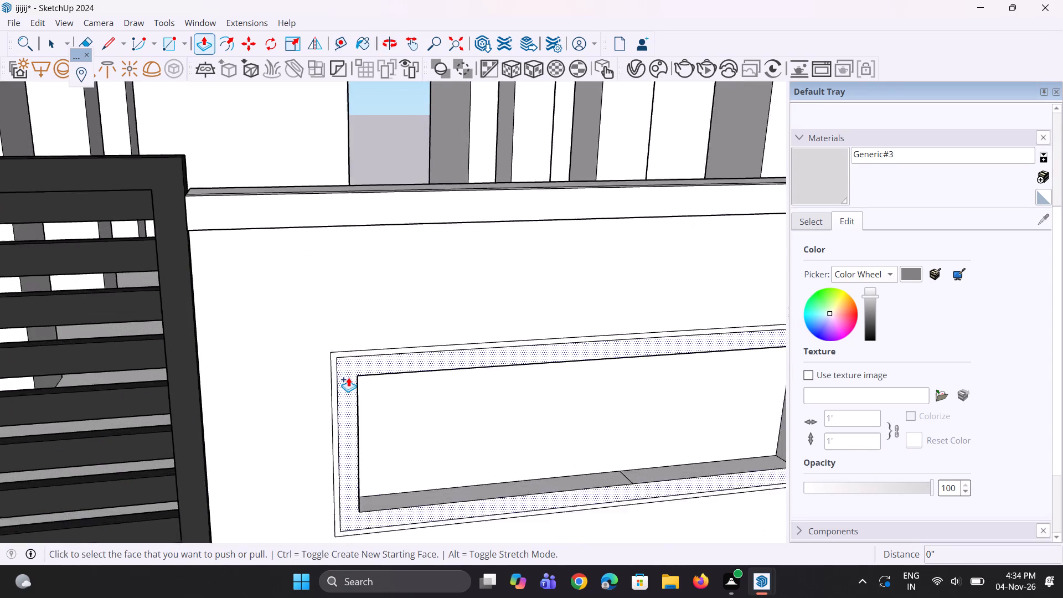
scroll(348, 377, up, 5)
middle_drag(347, 373, 312, 298)
scroll(301, 293, down, 4)
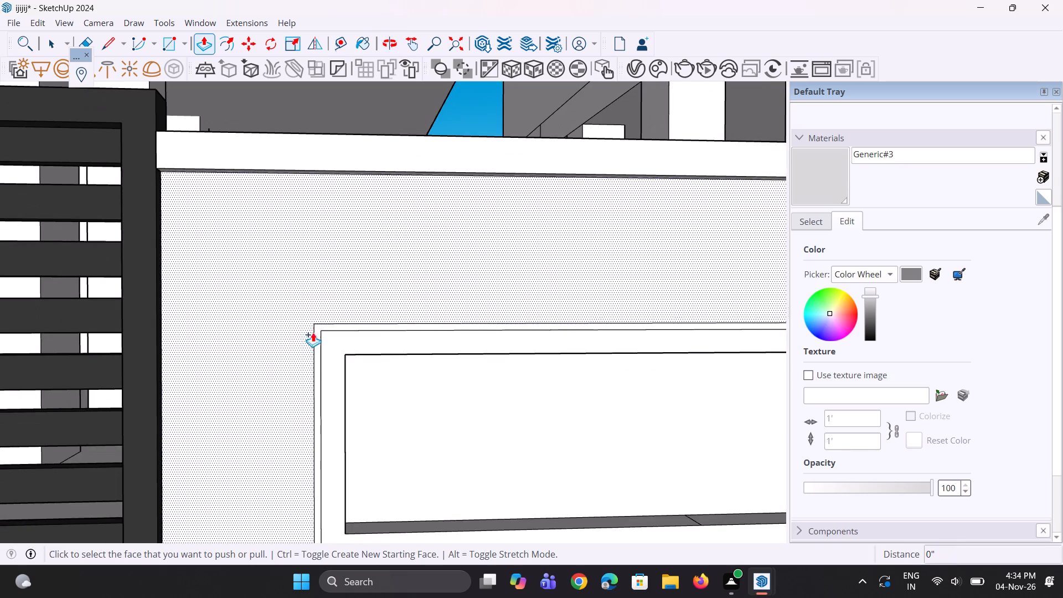
middle_drag(321, 349, 307, 311)
scroll(268, 312, down, 15)
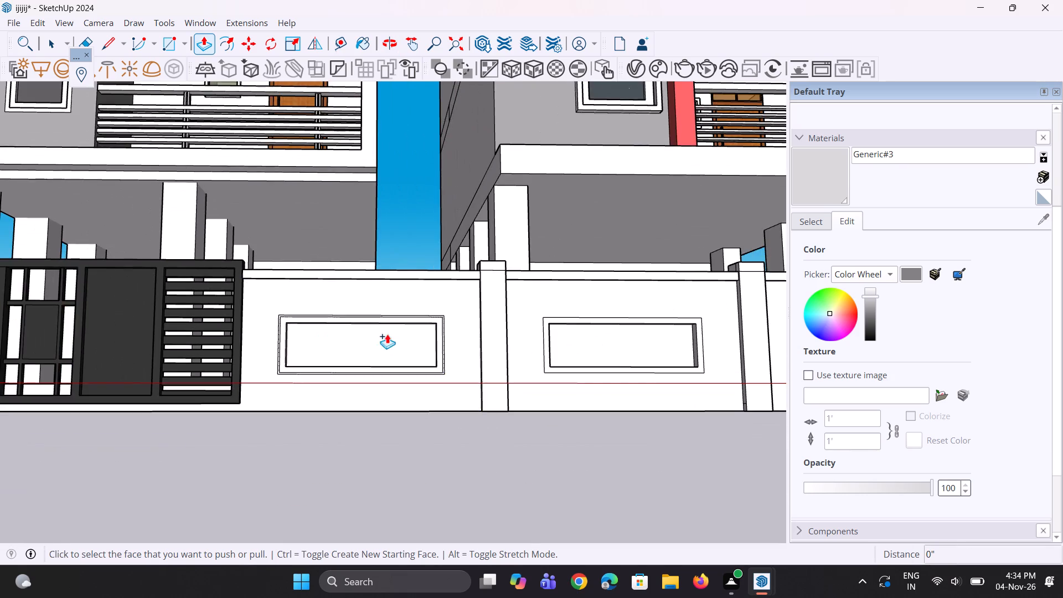
scroll(653, 343, up, 3)
scroll(583, 319, up, 3)
double_click(569, 312)
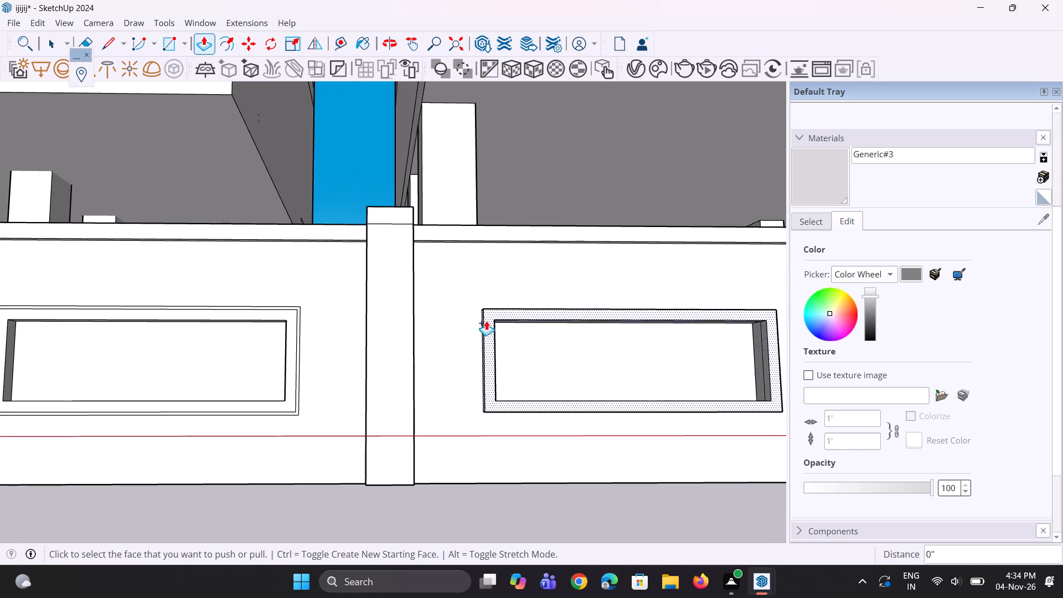
double_click(290, 366)
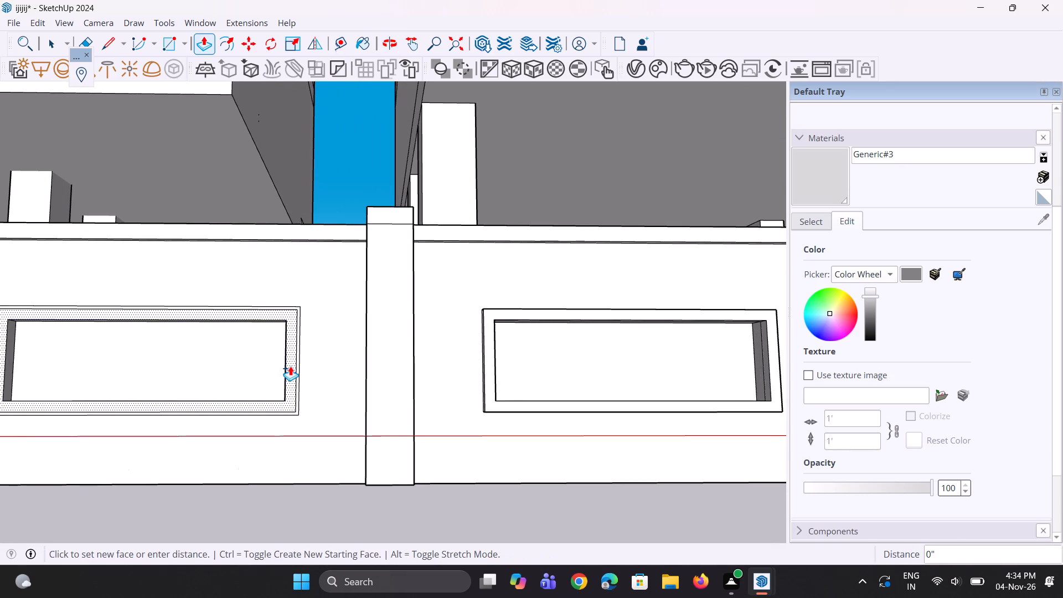
Repeat the same outward projection on the panel frame of the wall section directly before the second gate.
scroll(352, 430, down, 9)
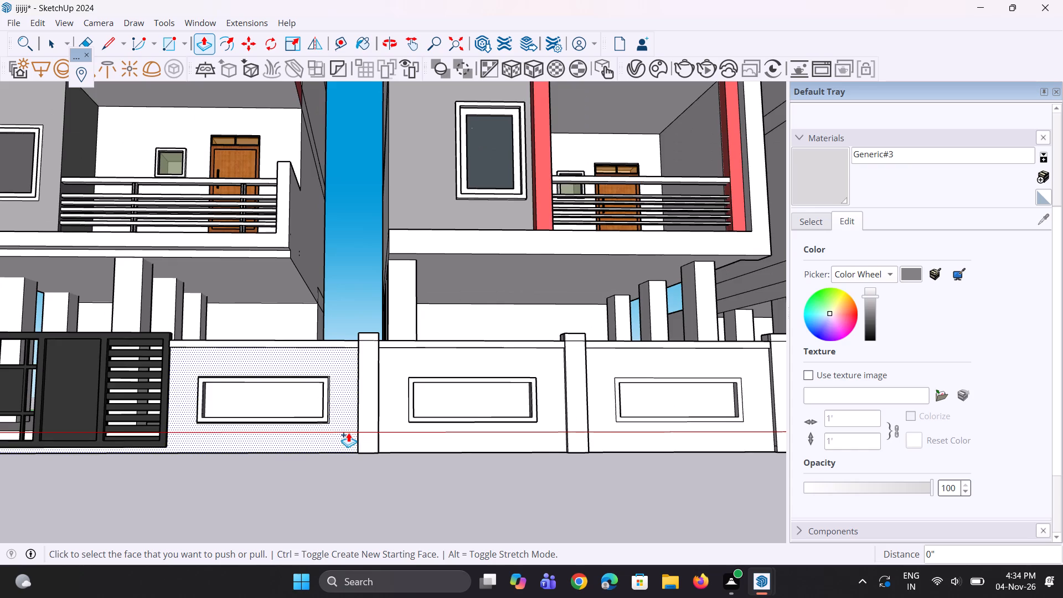
scroll(348, 432, down, 8)
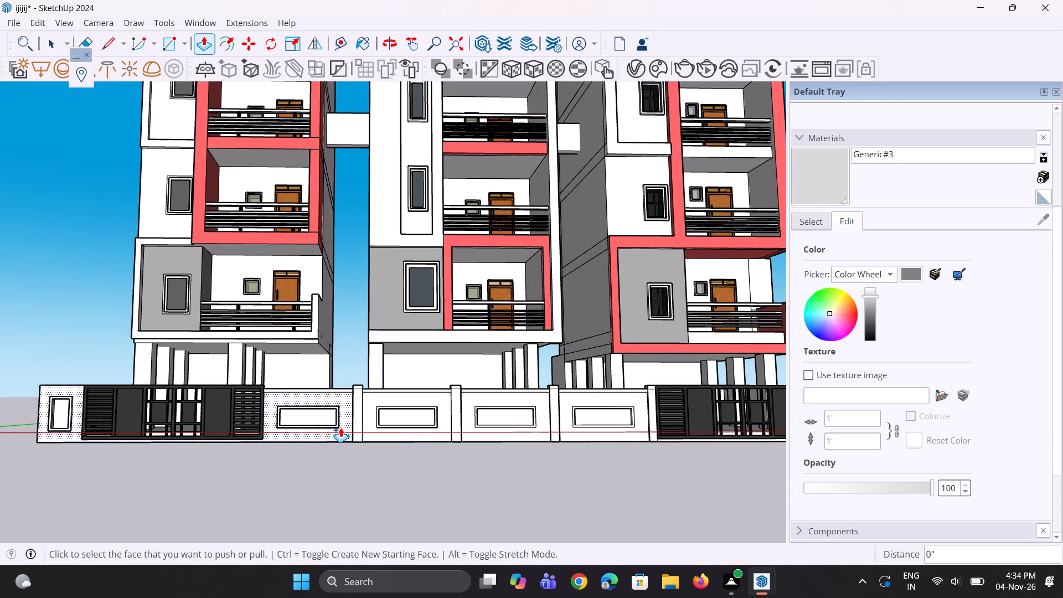
scroll(340, 427, down, 3)
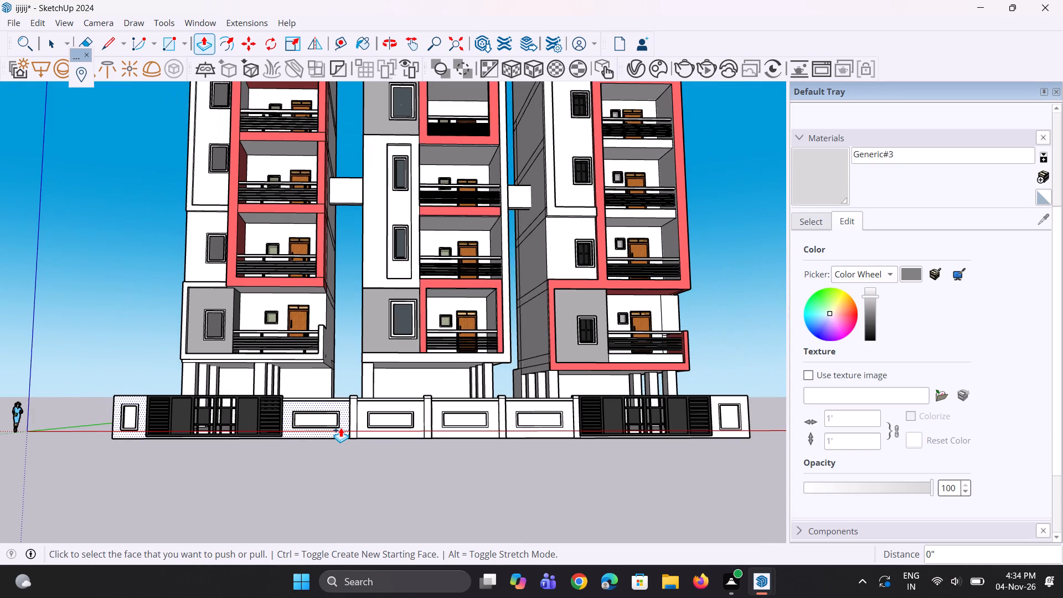
scroll(340, 427, down, 2)
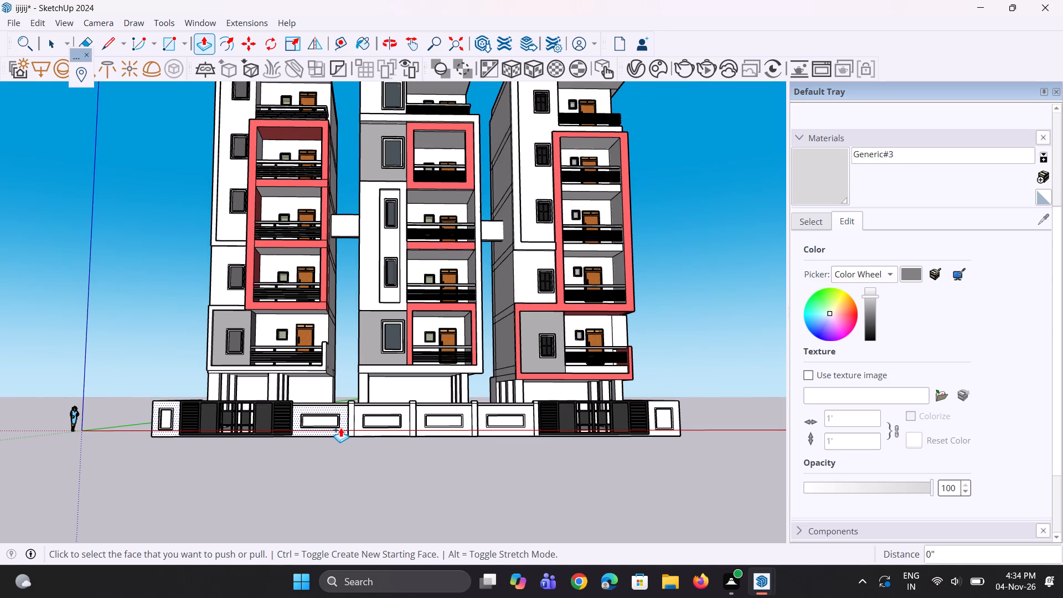
scroll(511, 410, up, 9)
scroll(452, 453, up, 4)
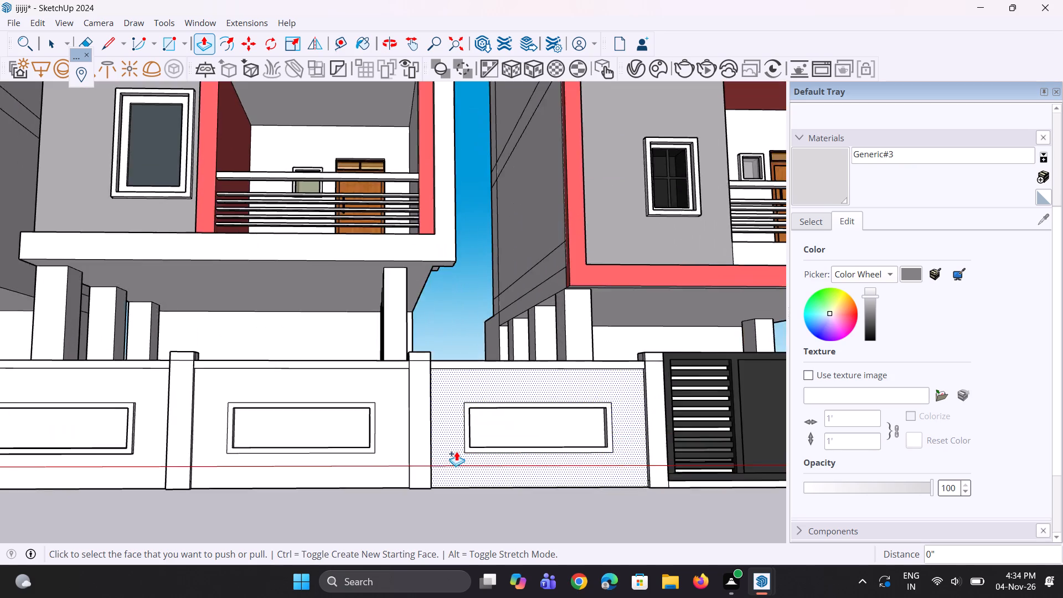
scroll(456, 451, up, 5)
double_click(473, 439)
scroll(463, 439, down, 4)
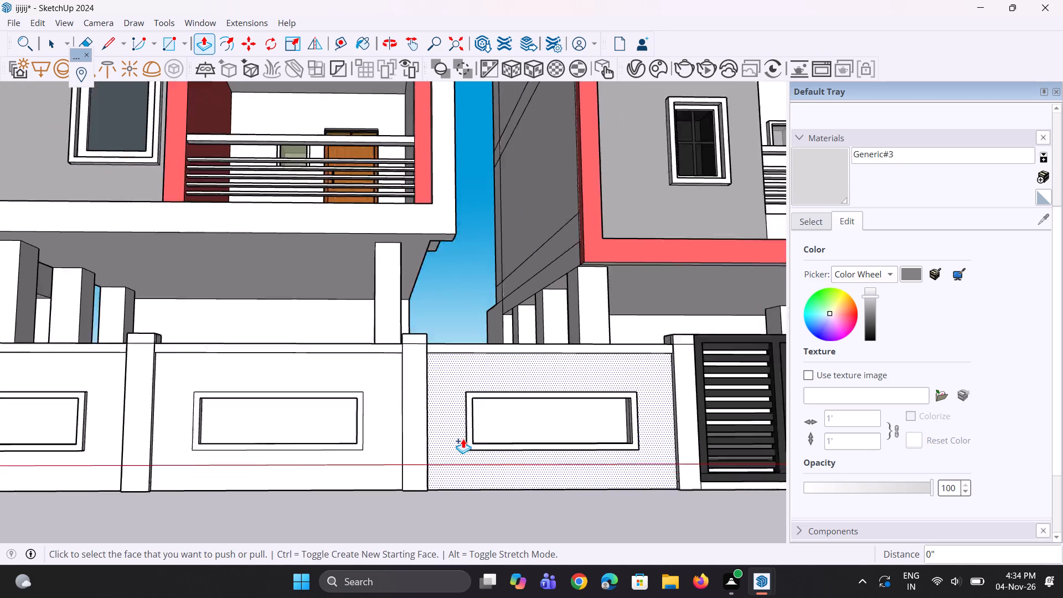
Repeat the same outward projection on the panel frame of the end wall after the second gate.
scroll(463, 439, down, 17)
scroll(654, 451, up, 5)
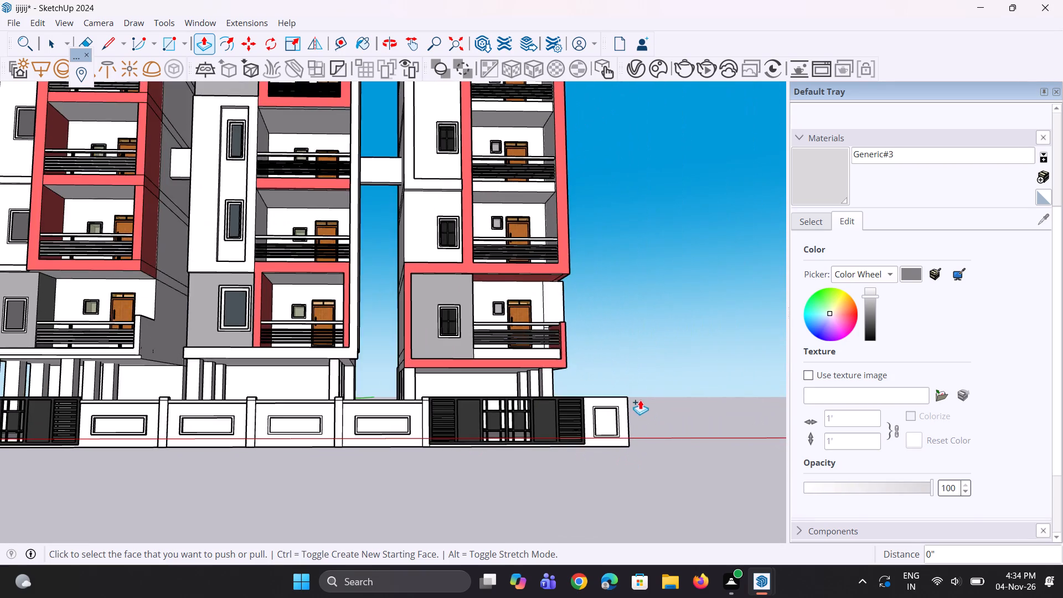
middle_drag(639, 400, 653, 460)
scroll(644, 457, up, 11)
scroll(595, 406, up, 4)
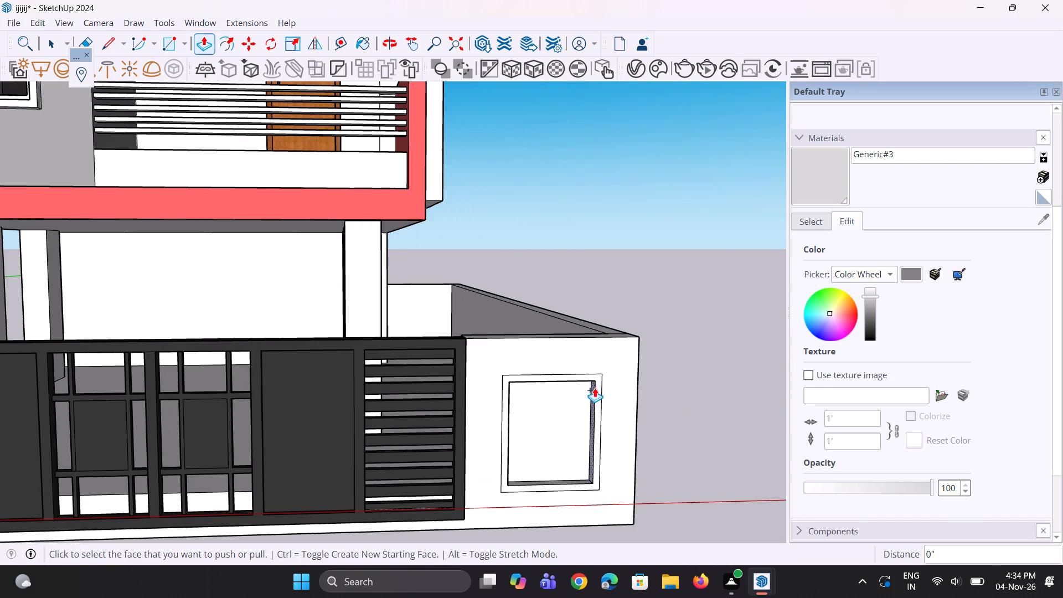
double_click(599, 380)
middle_drag(556, 444, 577, 434)
scroll(565, 444, up, 1)
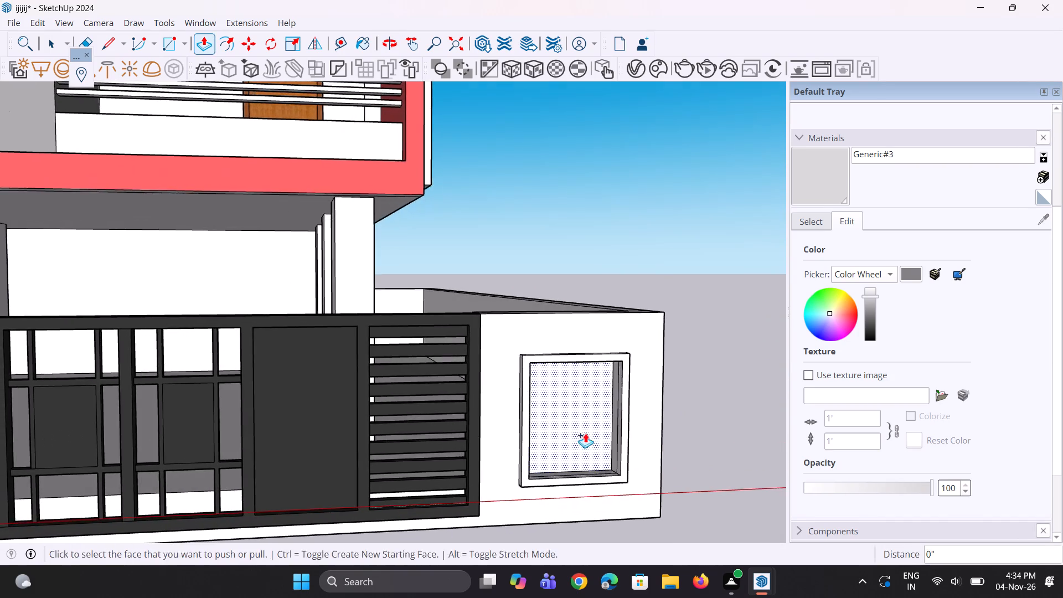
scroll(585, 433, down, 19)
key(space)
key(space)
key(space)
key(space)
key(space)
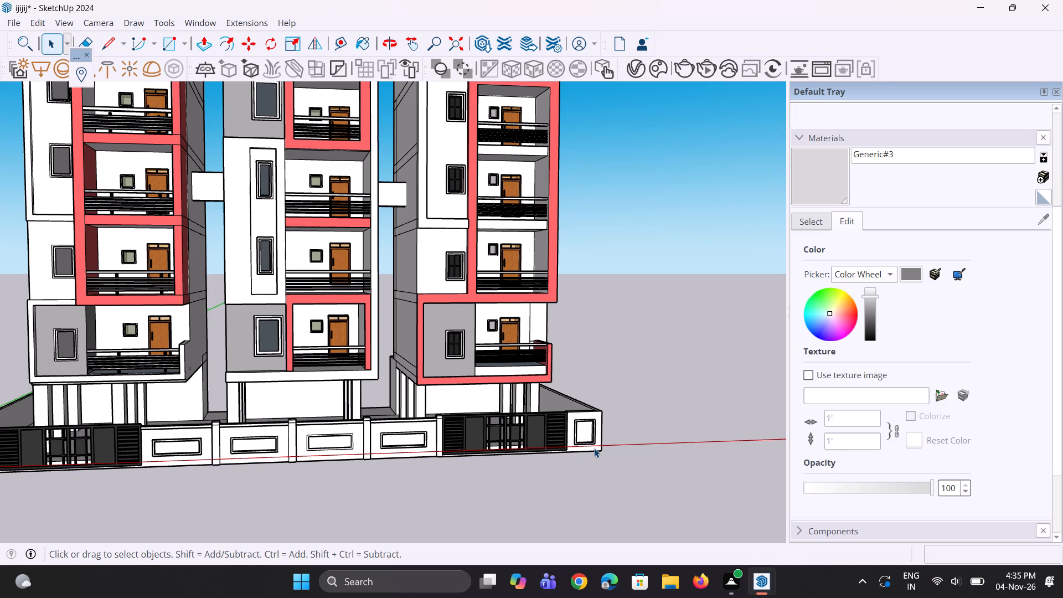
Erase the stray top edge and the stray edge on the second-gate side around the first panel frame after the first gate.
scroll(693, 517, down, 2)
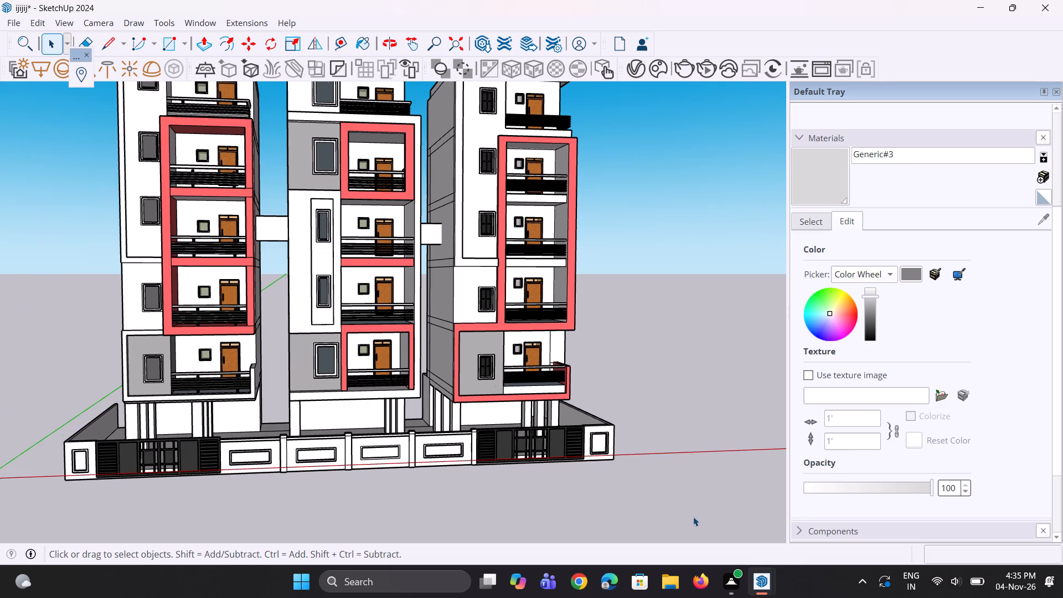
scroll(693, 517, down, 7)
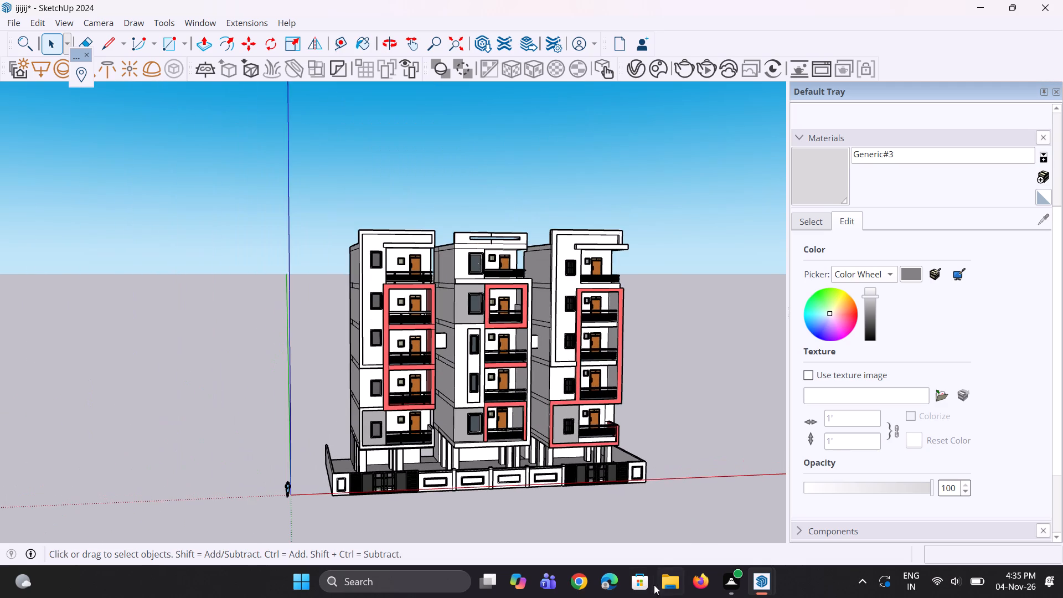
scroll(648, 586, up, 20)
scroll(648, 586, up, 3)
middle_drag(486, 509, 460, 484)
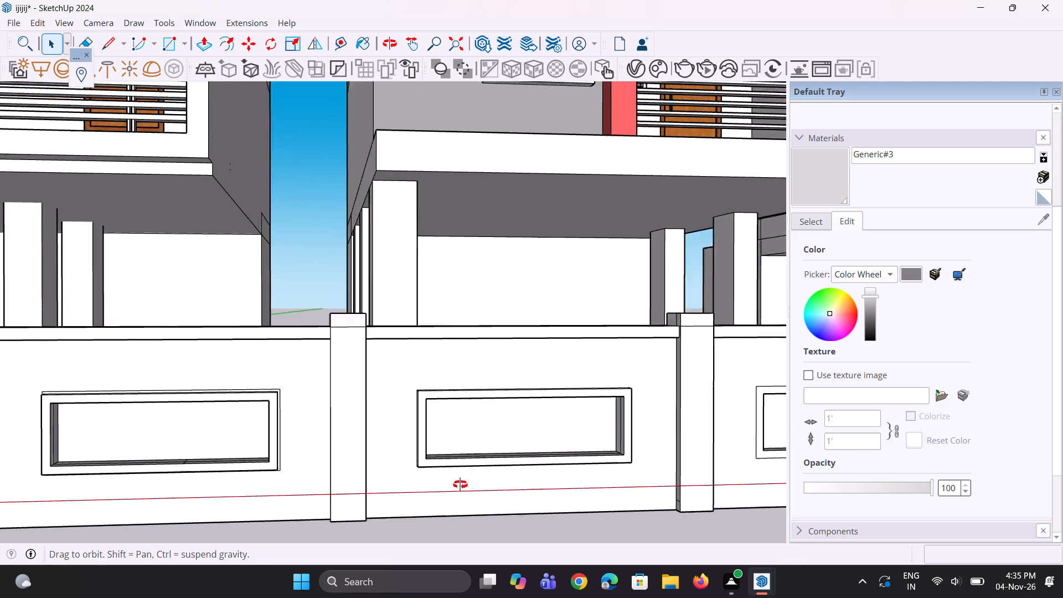
middle_drag(460, 484, 460, 484)
scroll(432, 395, down, 4)
middle_drag(434, 414, 435, 441)
scroll(347, 444, up, 7)
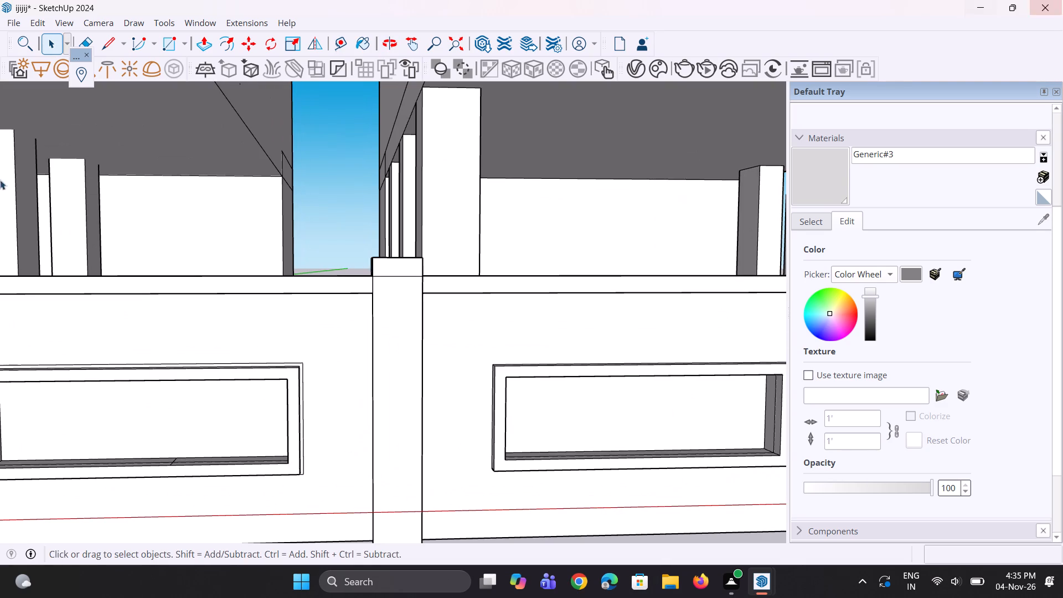
key(e)
scroll(0, 183, up, 2)
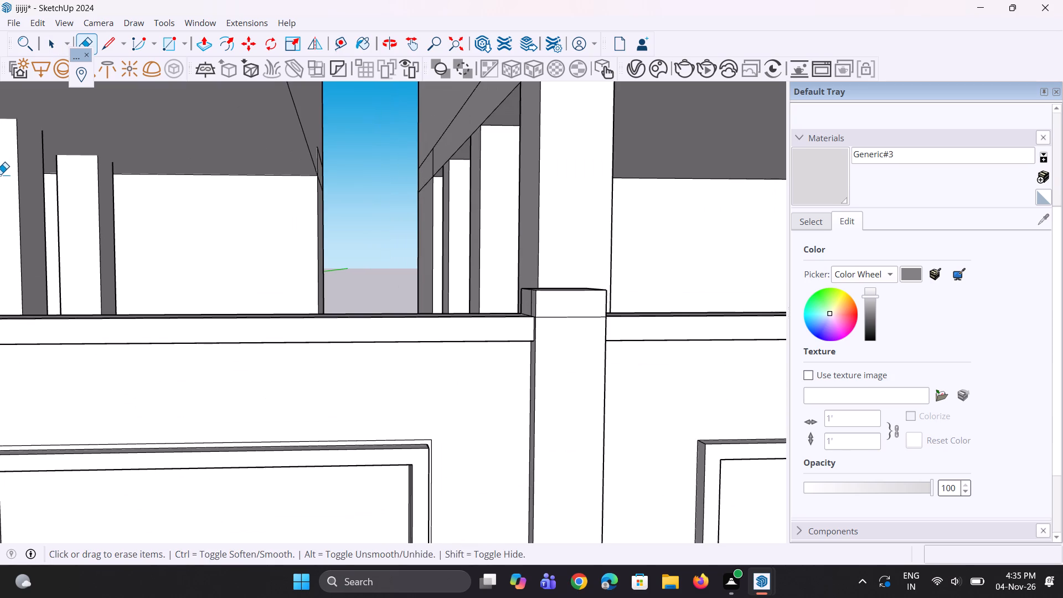
scroll(0, 145, up, 2)
scroll(84, 166, down, 5)
scroll(229, 309, up, 1)
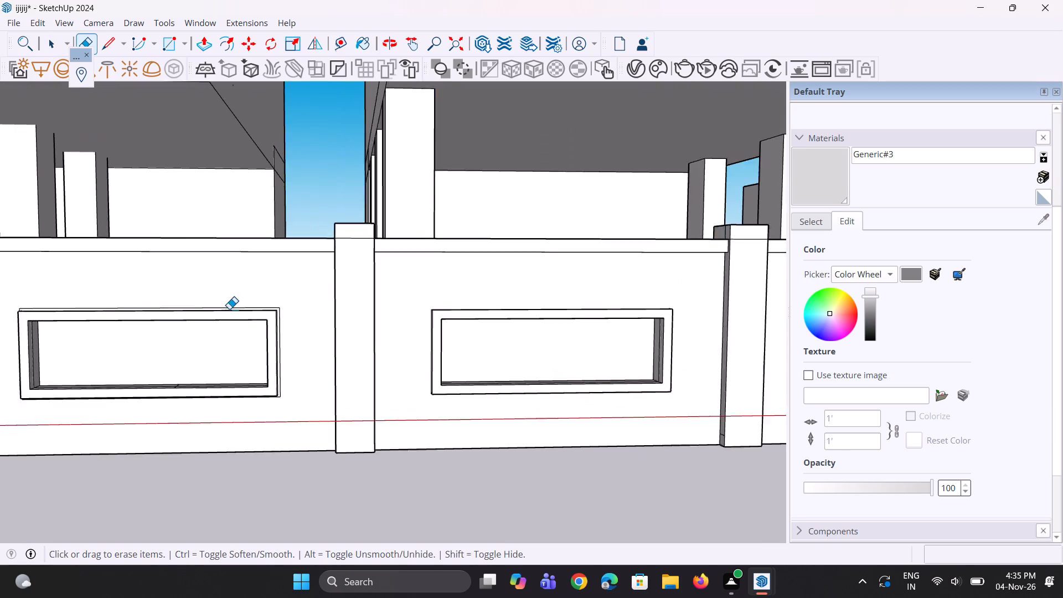
scroll(229, 309, up, 12)
drag(306, 308, 316, 300)
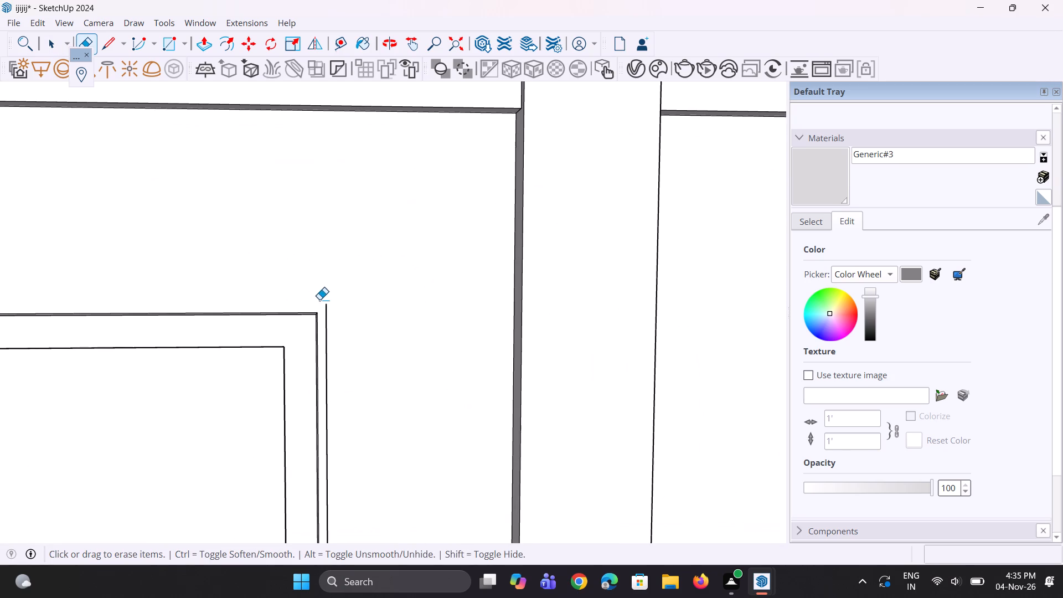
drag(324, 309, 329, 312)
scroll(332, 312, down, 8)
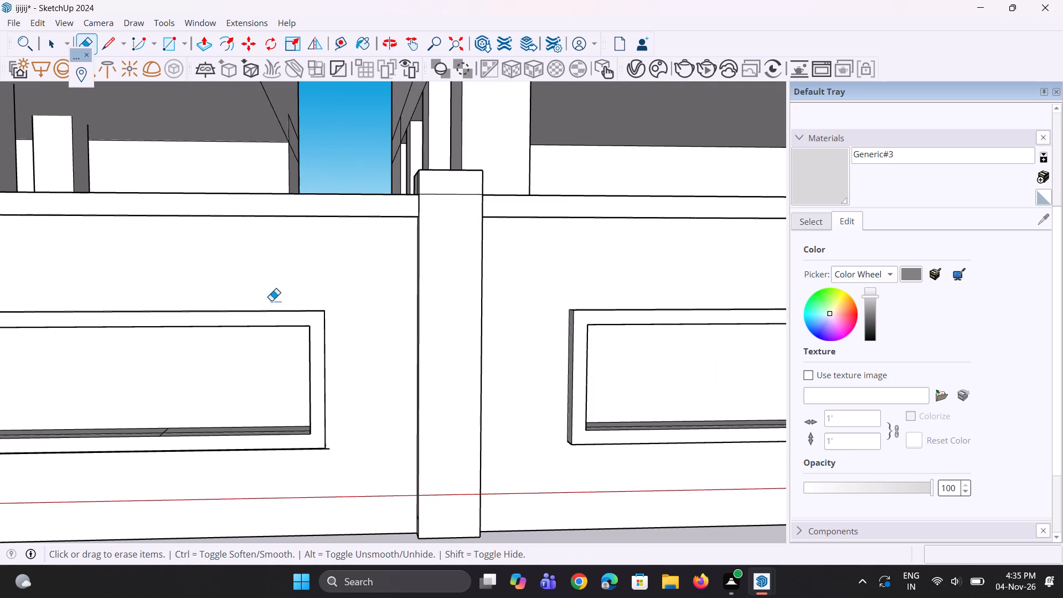
scroll(195, 318, down, 6)
Erase the remaining stray edges along the first-gate side and underside of that same panel frame.
middle_drag(106, 328, 109, 328)
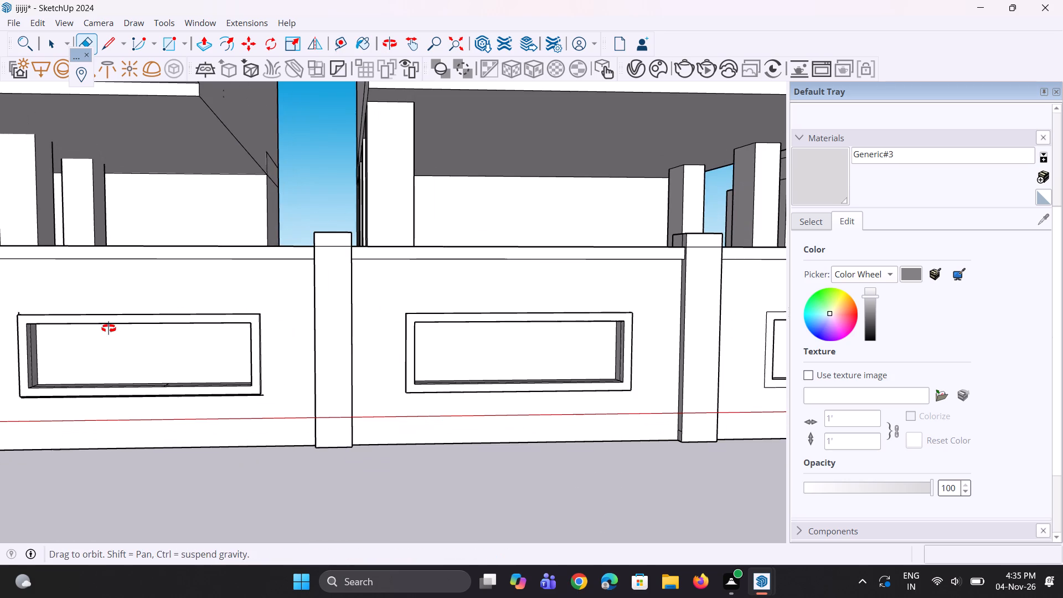
middle_drag(109, 328, 143, 316)
scroll(140, 327, up, 1)
middle_drag(145, 327, 293, 290)
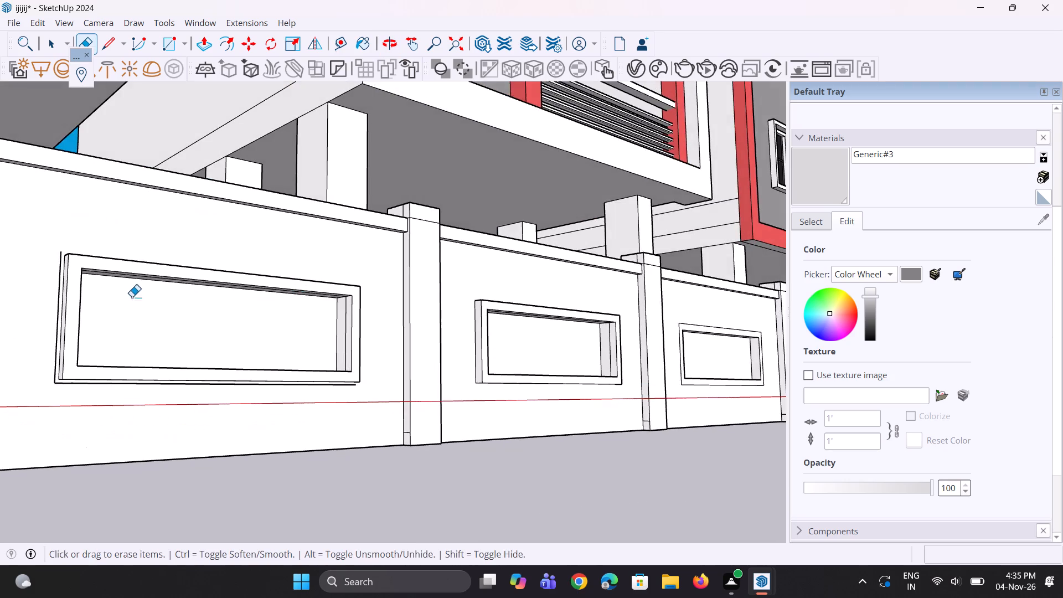
scroll(117, 298, up, 3)
scroll(37, 337, up, 3)
click(44, 342)
scroll(48, 400, up, 3)
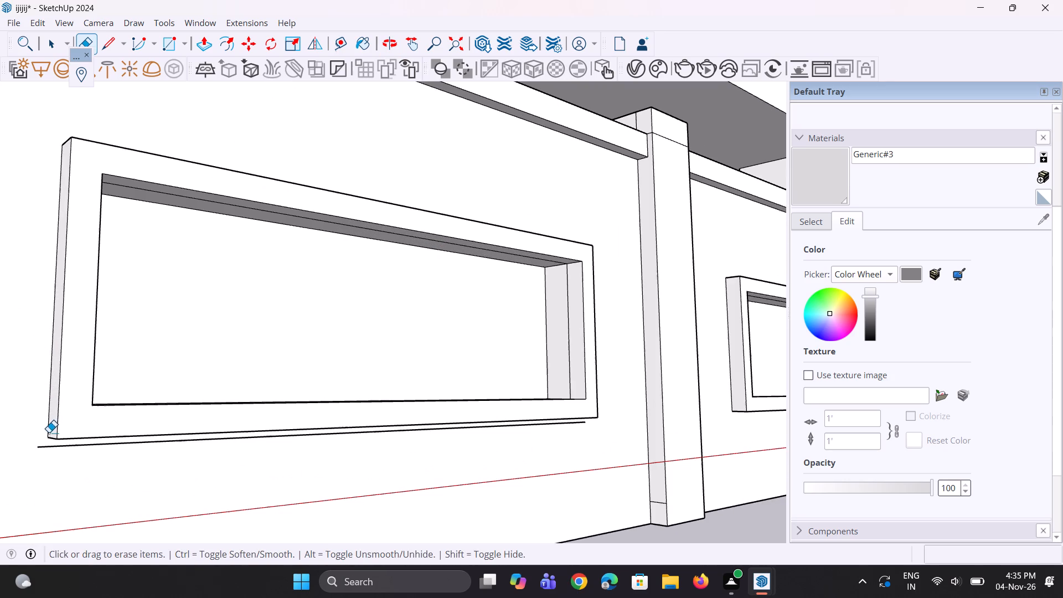
click(47, 446)
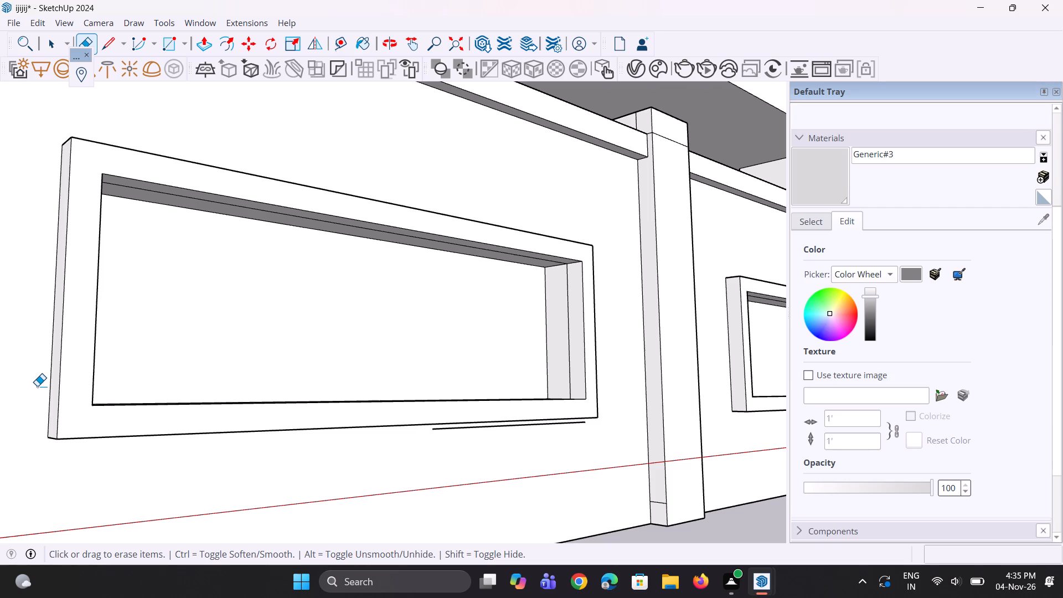
scroll(310, 460, up, 7)
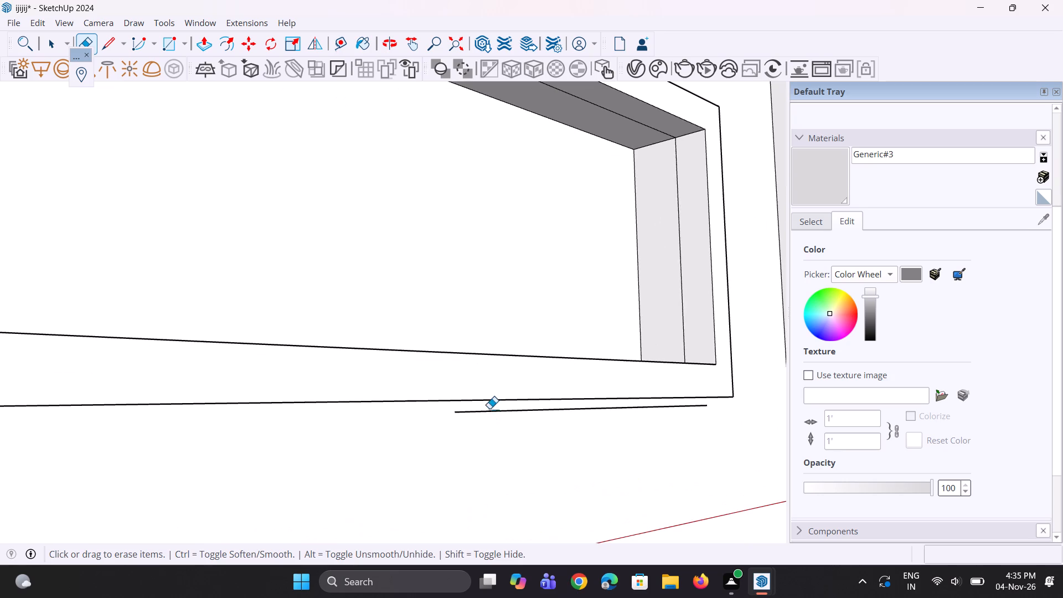
drag(489, 408, 487, 430)
scroll(486, 435, down, 20)
scroll(486, 435, down, 7)
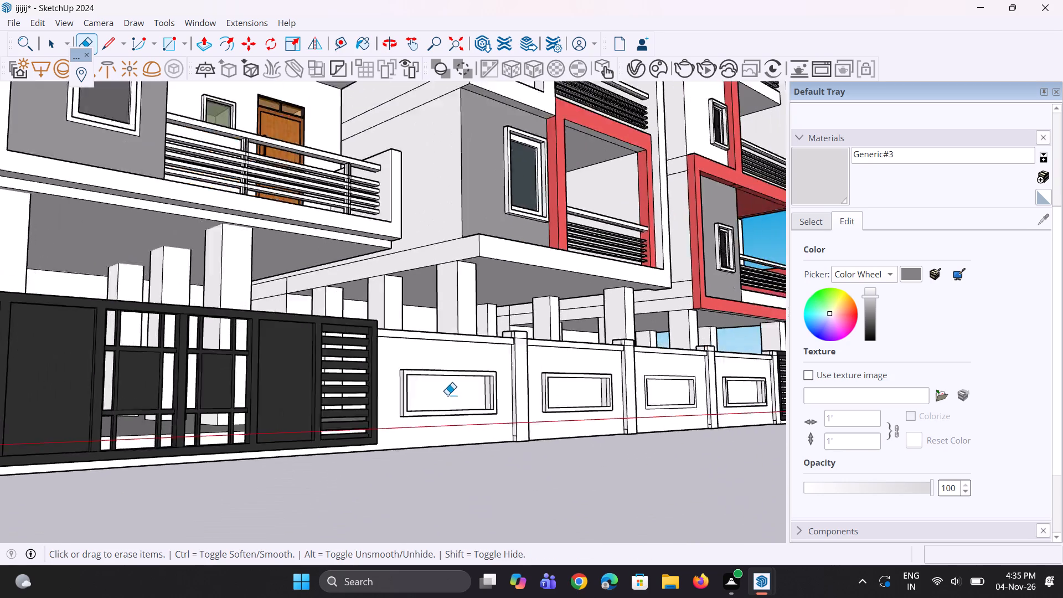
scroll(447, 395, down, 1)
middle_drag(446, 397, 435, 427)
scroll(406, 416, down, 5)
key(space)
key(space)
click(465, 469)
Examine the finished boundary wall, gates and tower fronts from several angles and distances.
middle_drag(436, 468, 431, 468)
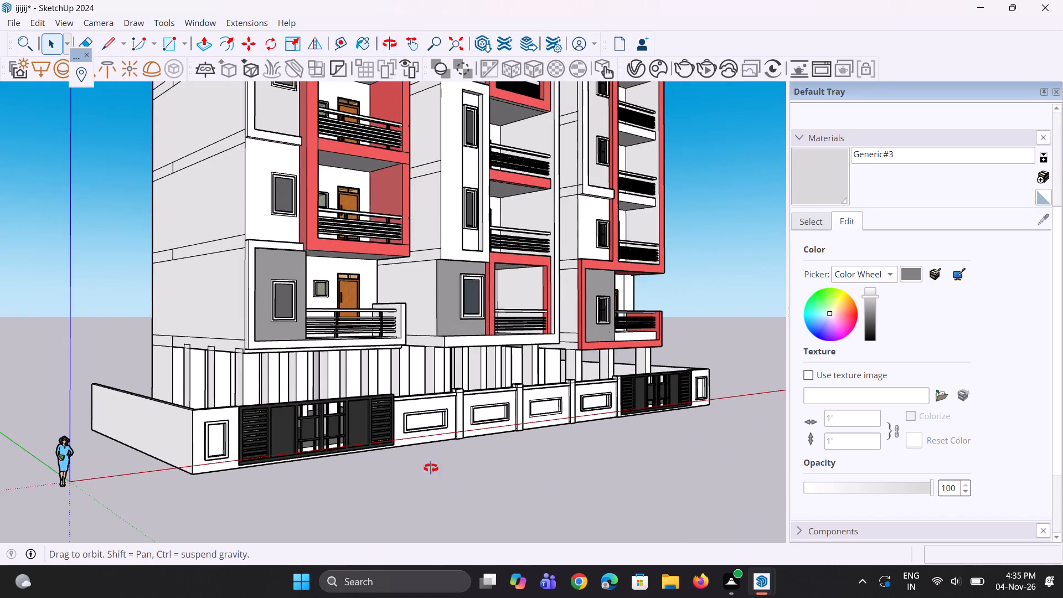
middle_drag(431, 468, 370, 467)
scroll(367, 463, down, 4)
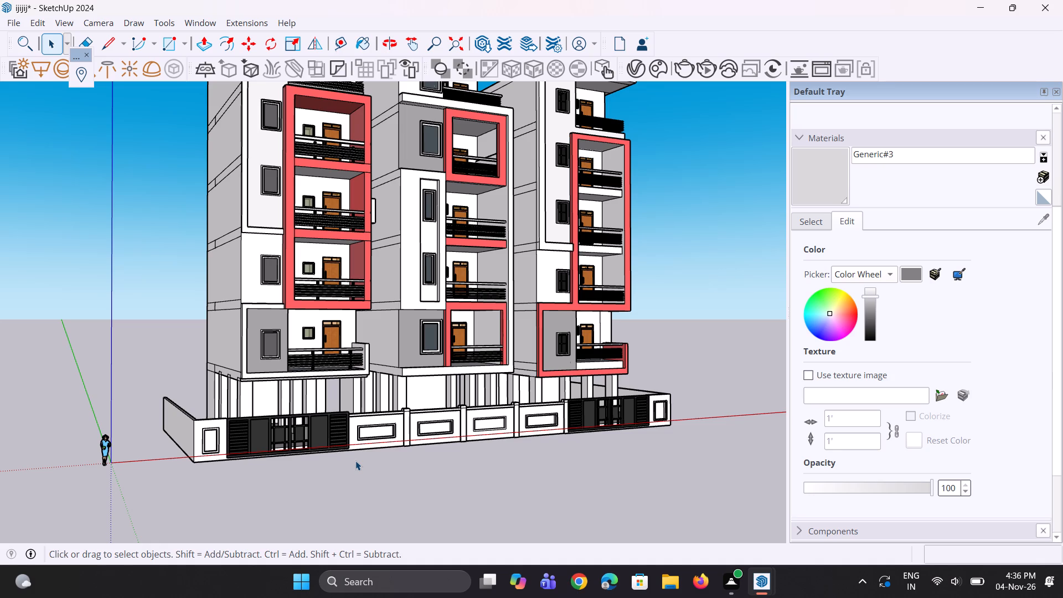
scroll(300, 538, down, 4)
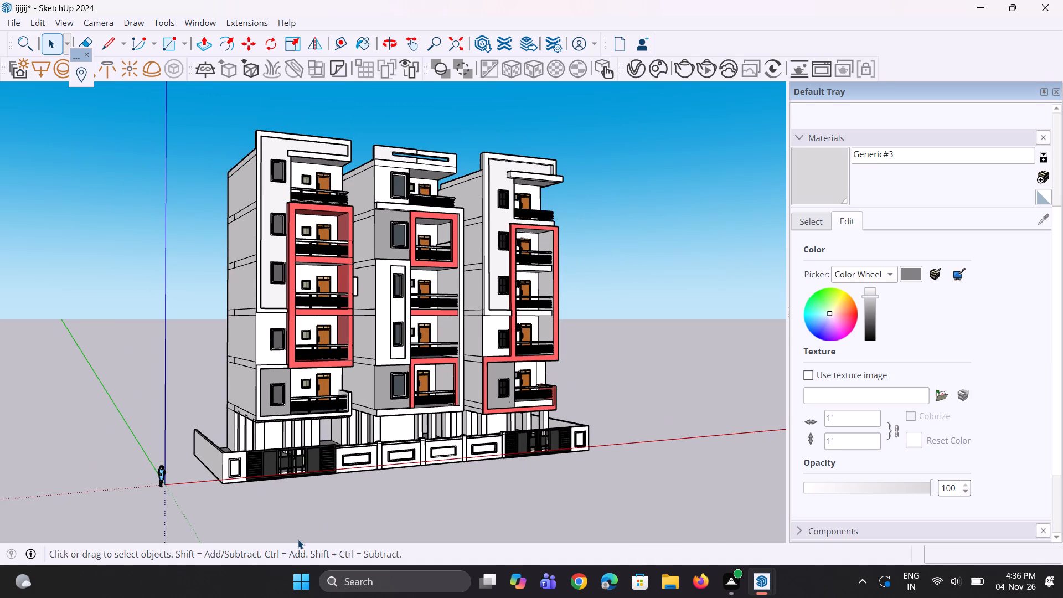
scroll(298, 539, up, 3)
scroll(303, 468, up, 1)
middle_drag(303, 468, 306, 480)
scroll(514, 349, up, 5)
scroll(631, 385, up, 5)
scroll(607, 506, up, 4)
scroll(504, 394, down, 7)
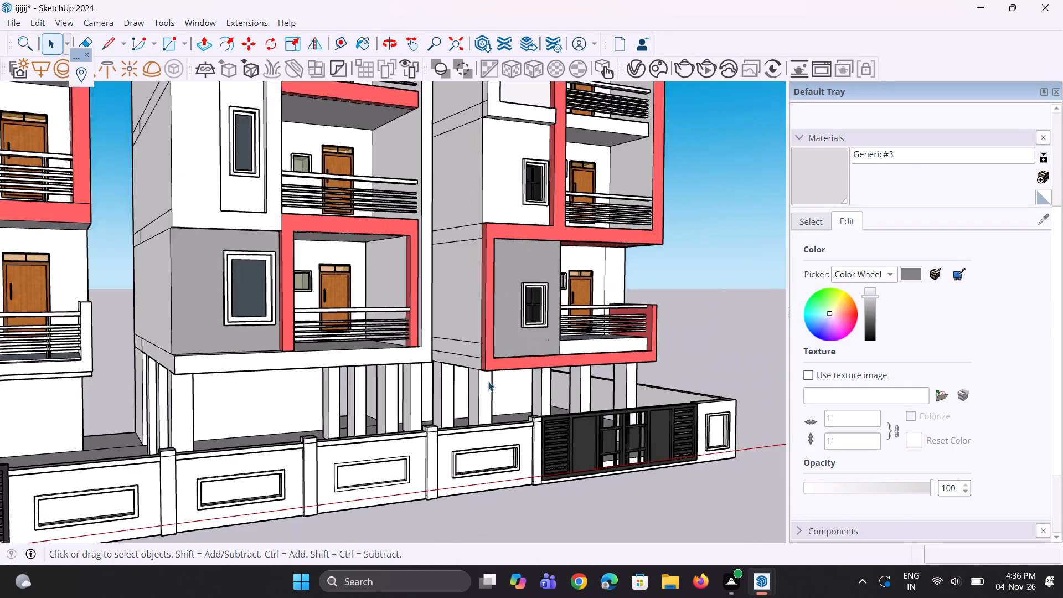
scroll(488, 382, down, 2)
middle_drag(441, 478, 252, 504)
scroll(251, 504, down, 2)
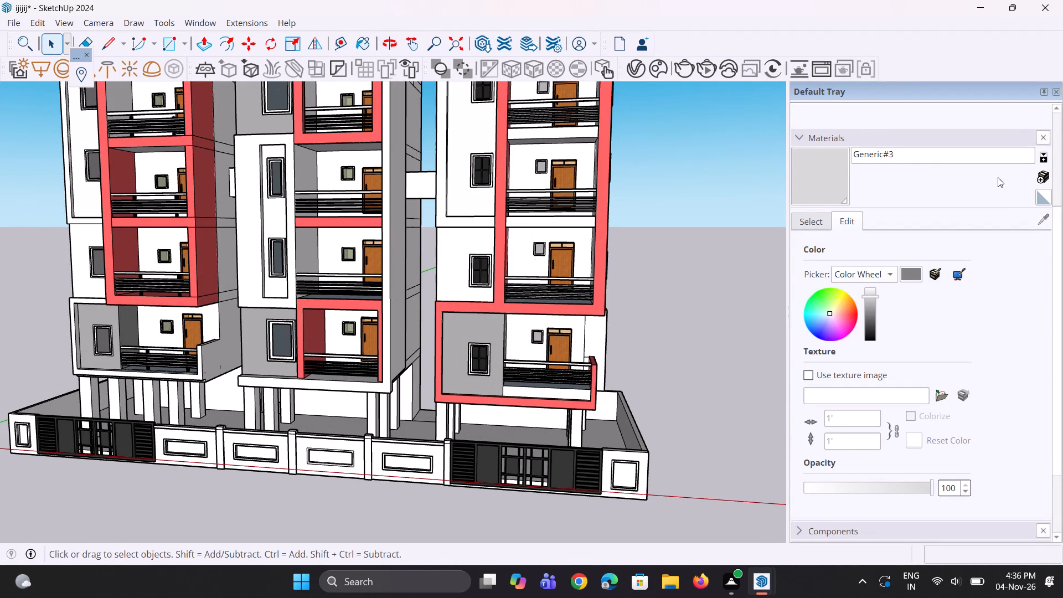
Bring up the Colors material swatches.
click(805, 226)
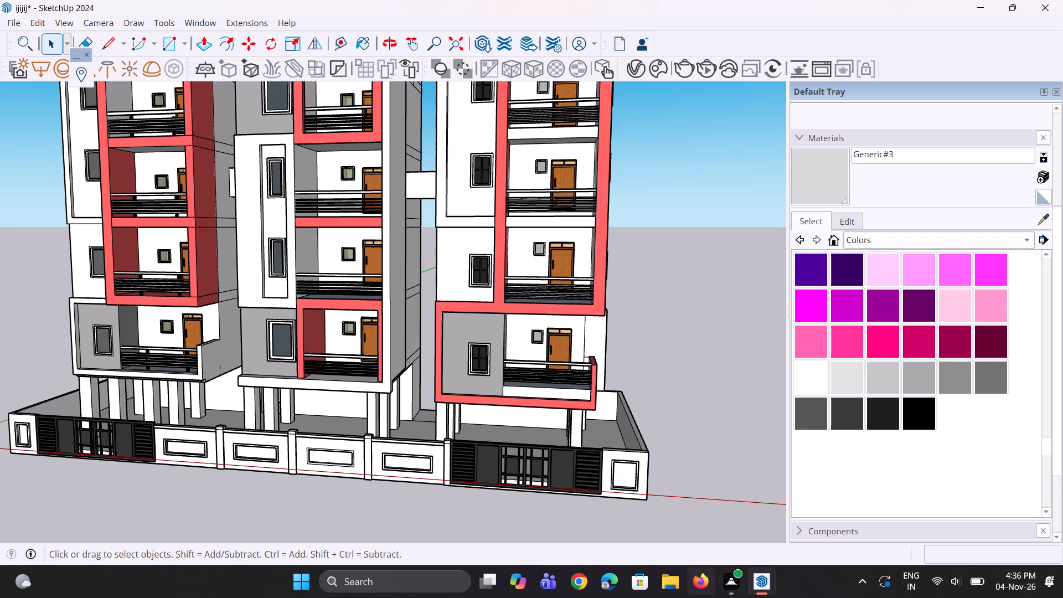
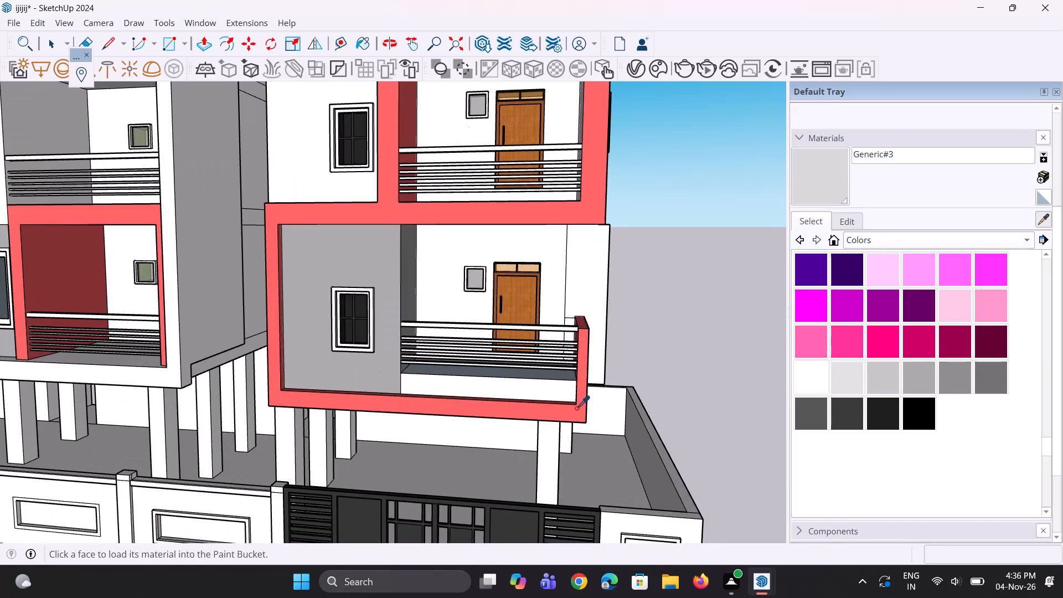
Draw a square about 4 1/16" at mid-length on the lower inner ledge of the panel frame beside the second gate.
scroll(579, 394, down, 8)
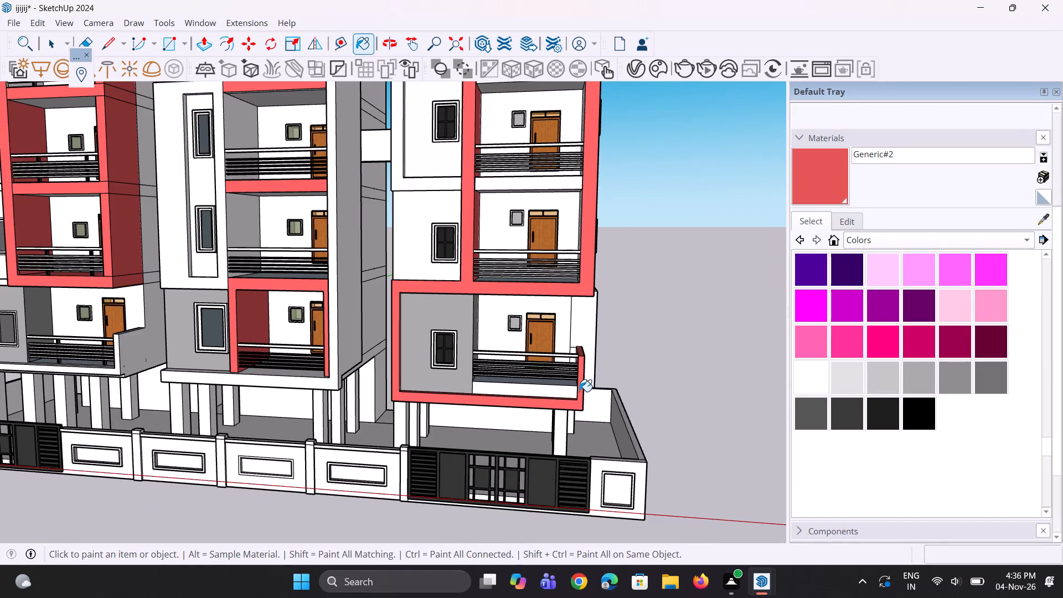
scroll(579, 391, down, 2)
scroll(501, 534, up, 4)
scroll(500, 484, up, 3)
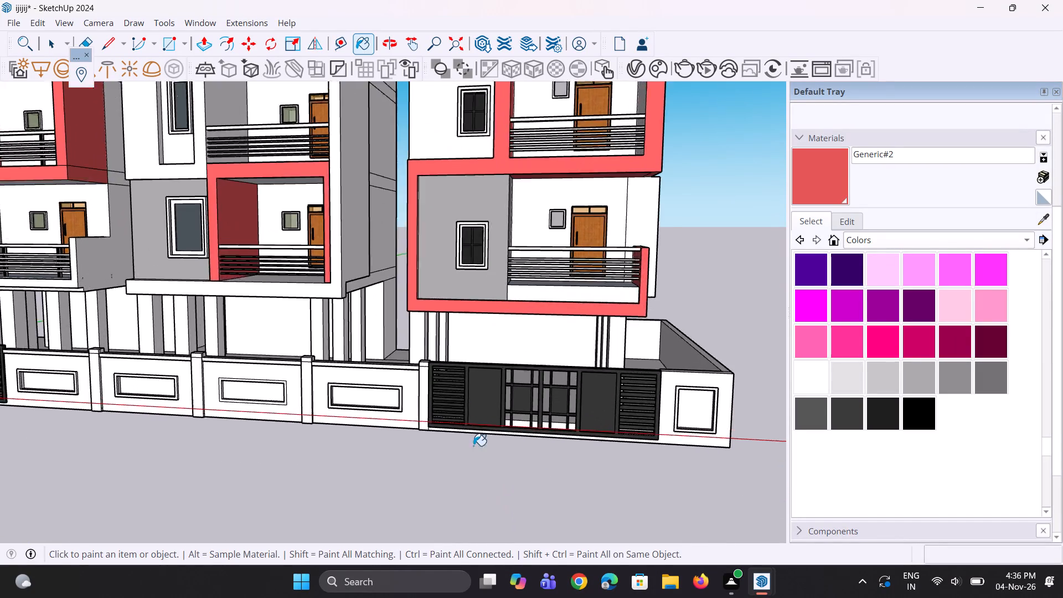
scroll(473, 446, up, 1)
scroll(287, 368, up, 4)
scroll(360, 395, up, 3)
middle_drag(360, 414, 415, 285)
scroll(426, 388, up, 1)
key(r)
scroll(408, 294, up, 1)
middle_drag(408, 294, 408, 432)
scroll(409, 437, up, 4)
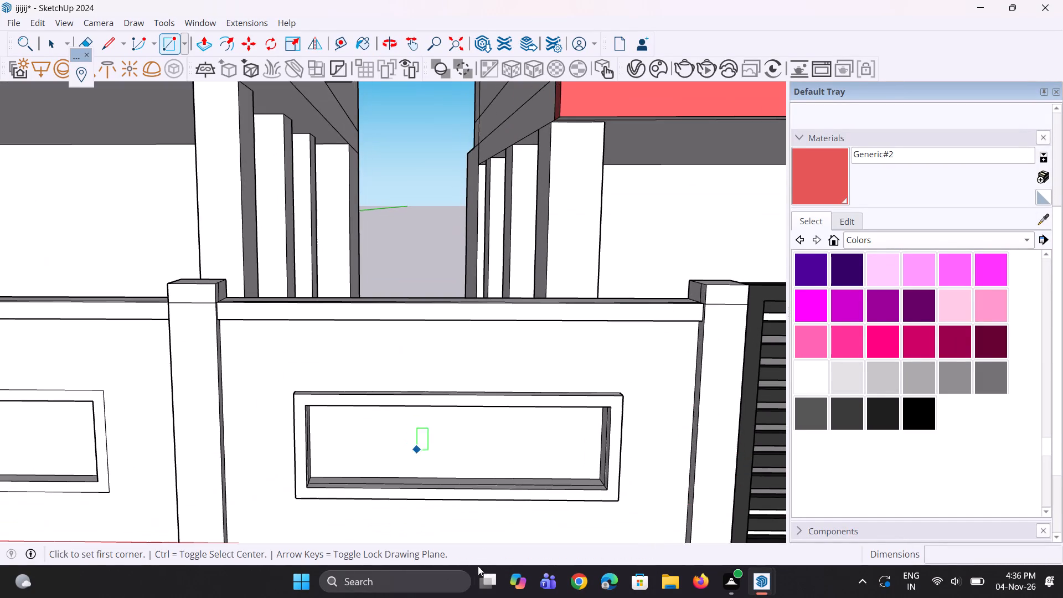
scroll(484, 550, up, 17)
click(441, 484)
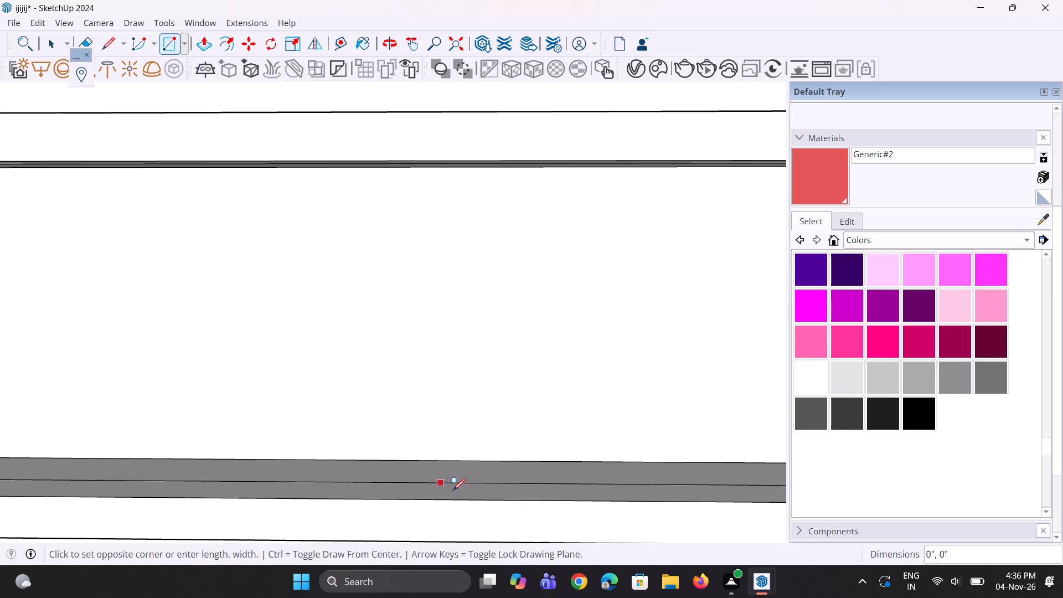
click(487, 502)
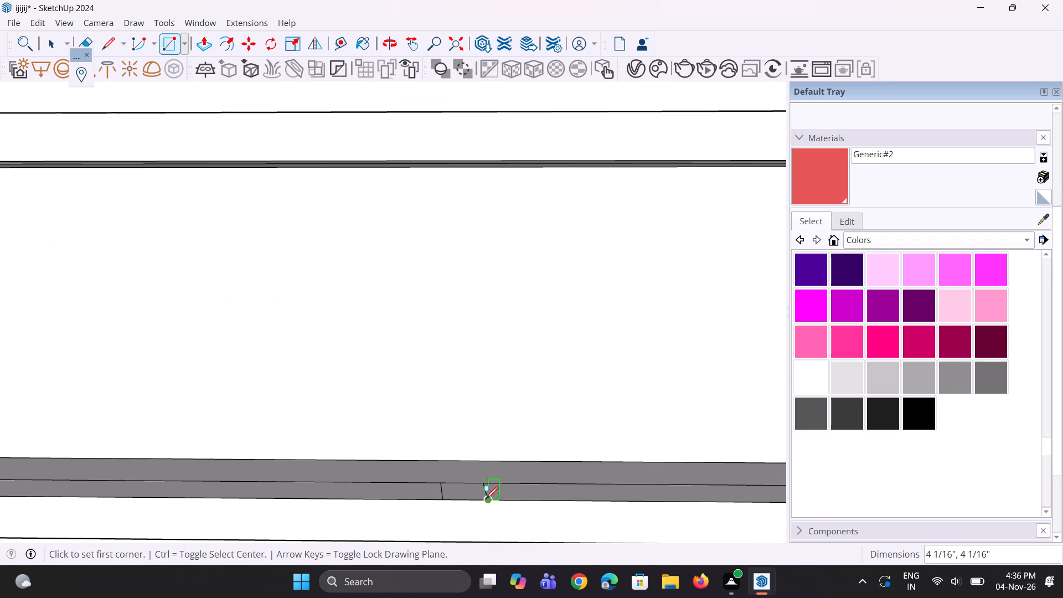
Extrude the square up about 2' 6" to the frame's top inner edge as a central divider.
key(p)
click(477, 488)
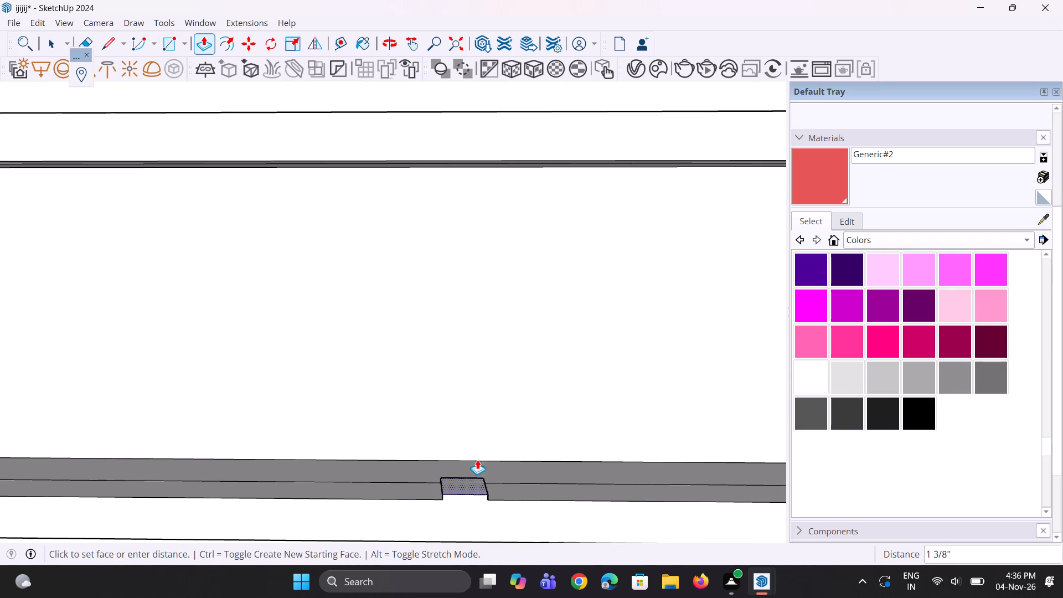
scroll(477, 454, down, 5)
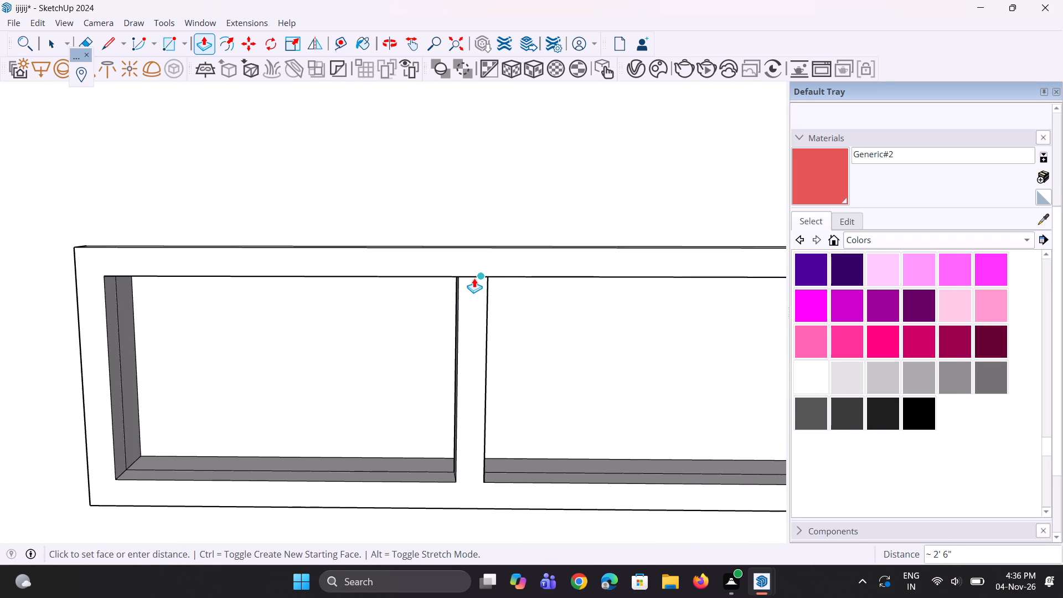
click(474, 278)
Widen the divider by about 3 1/8" on its second-gate side.
middle_drag(509, 407, 404, 415)
scroll(407, 340, down, 10)
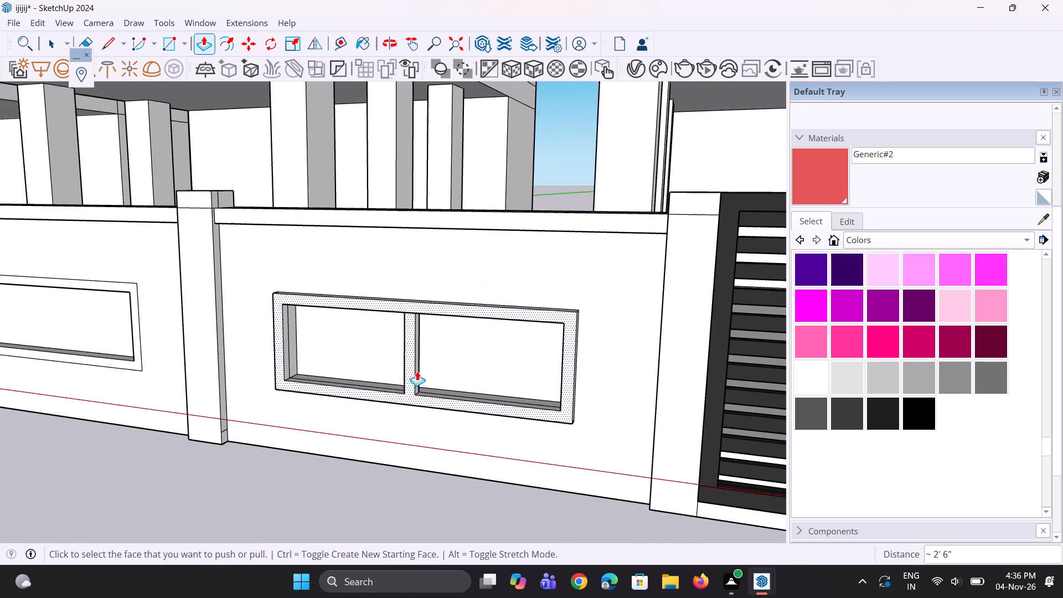
scroll(419, 378, up, 8)
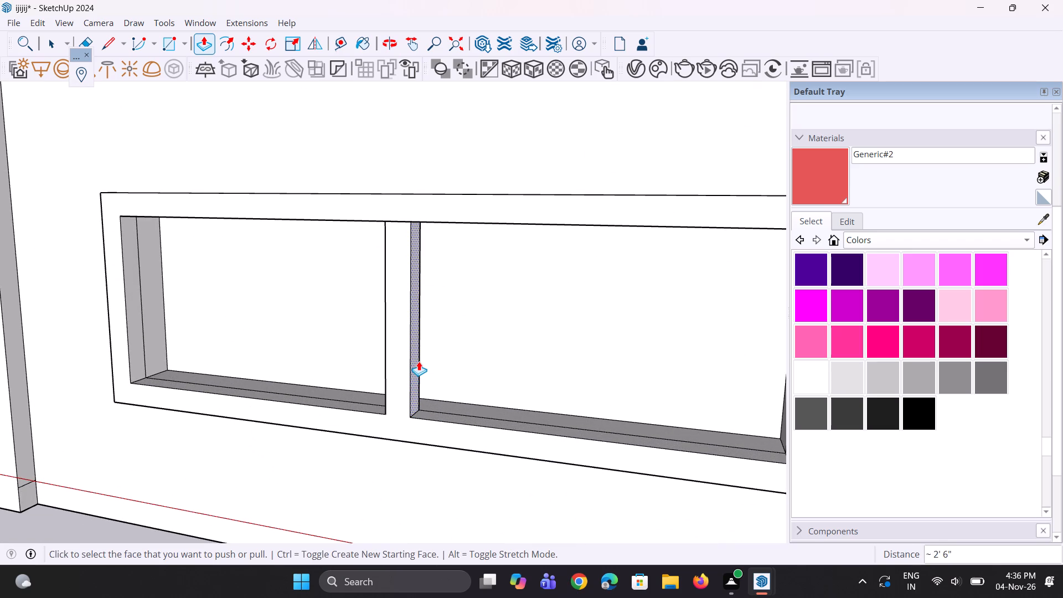
click(417, 358)
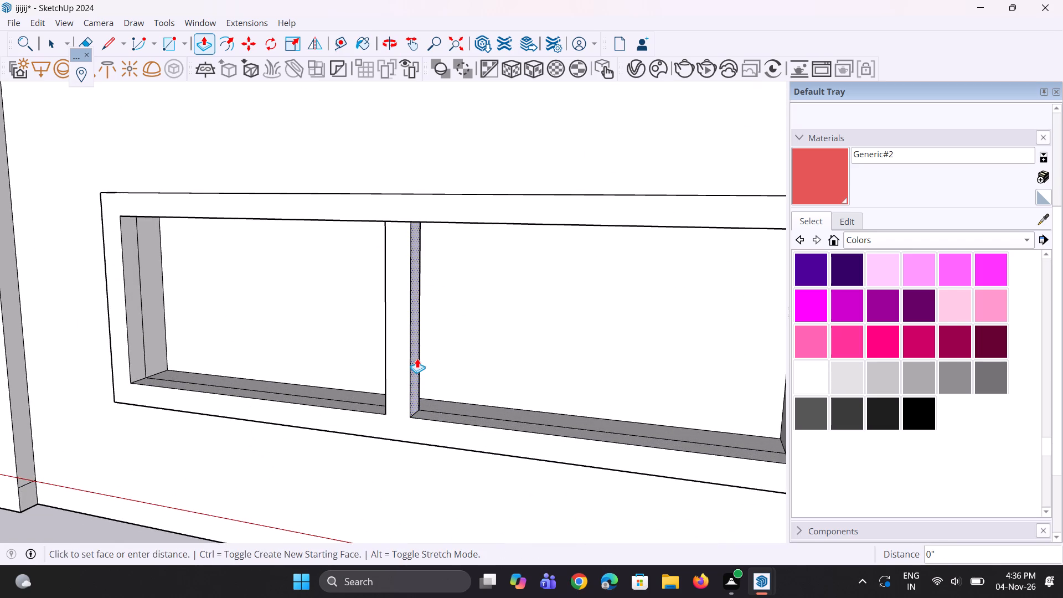
click(417, 358)
click(435, 368)
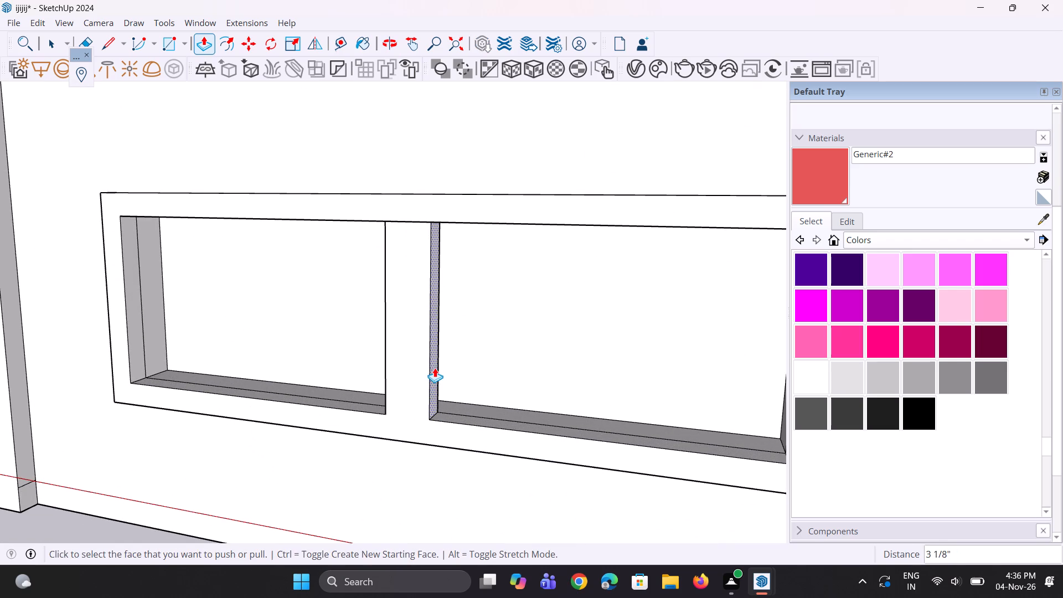
Extrude a thin strip as a new starting face from each side of the divider, using the same thickness on both.
click(439, 359)
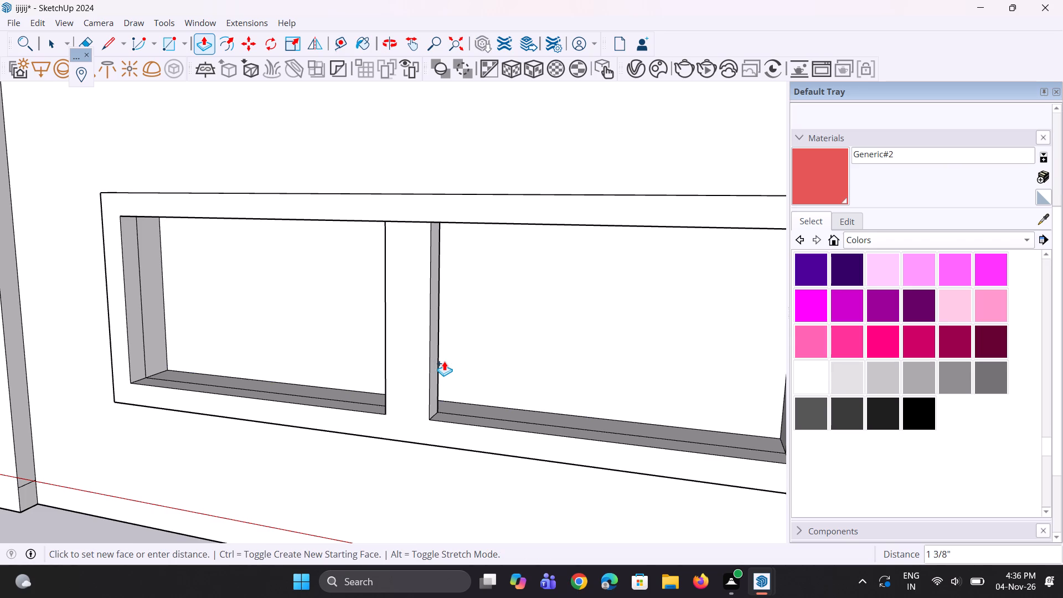
scroll(440, 363, up, 5)
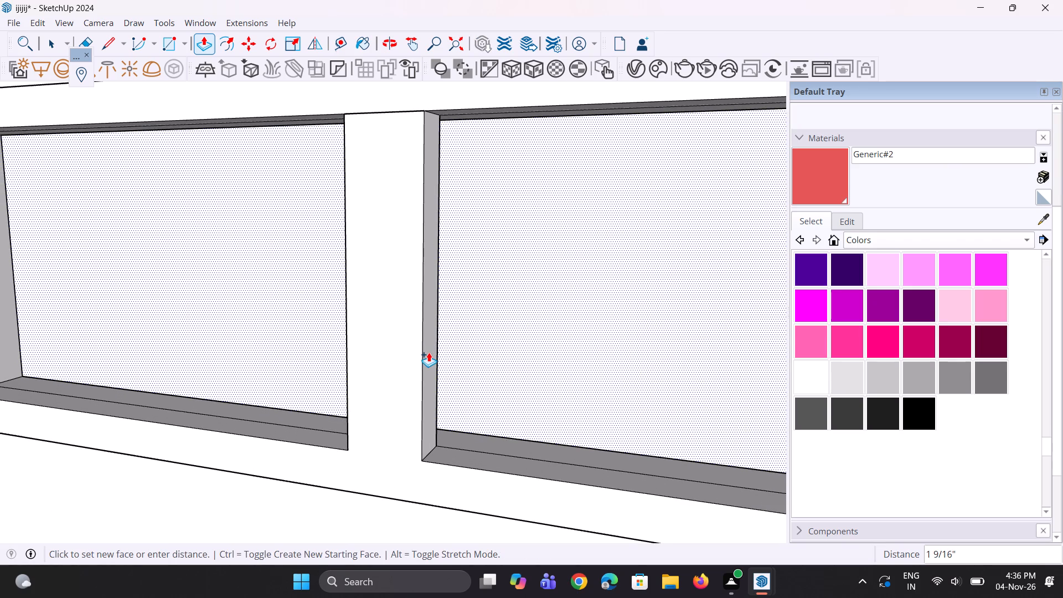
key(Escape)
scroll(440, 370, up, 3)
click(427, 375)
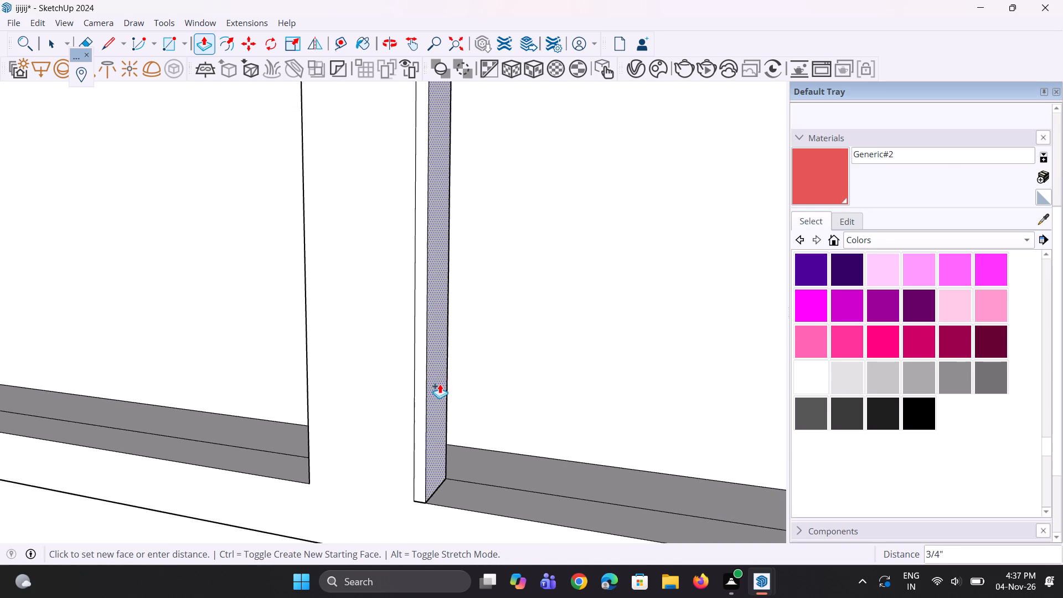
click(445, 387)
middle_drag(254, 383, 464, 400)
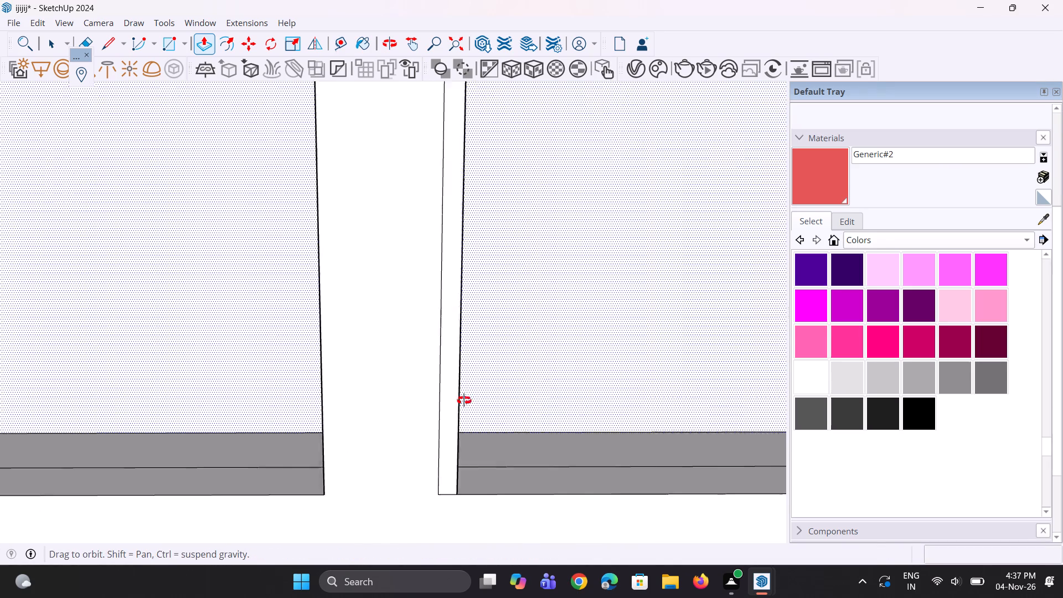
middle_drag(464, 400, 615, 349)
double_click(375, 420)
scroll(386, 415, down, 6)
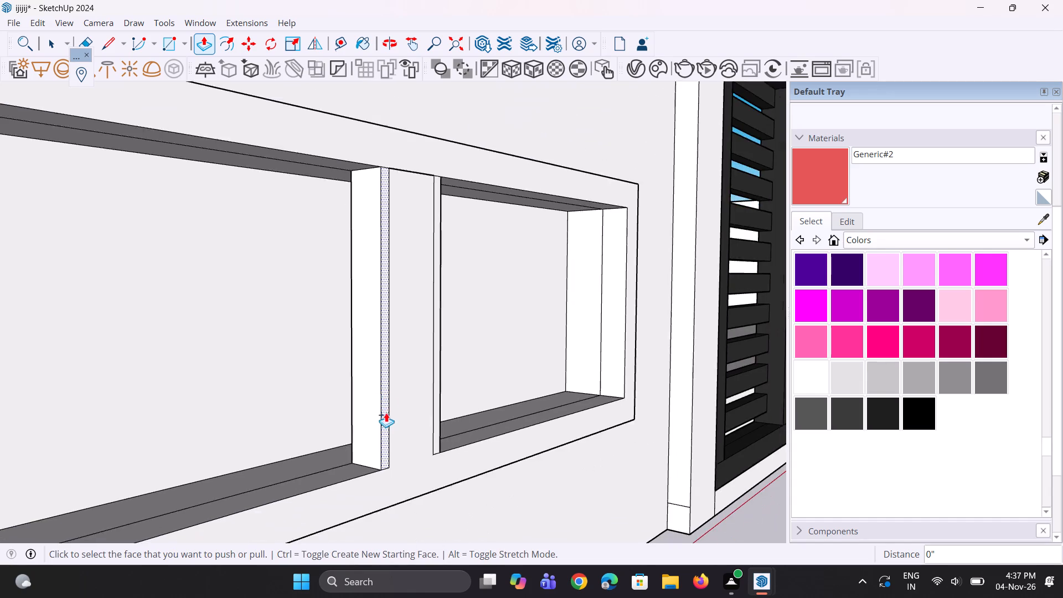
Draw a small rectangle across the lower ledge of the adjacent wall panel, on the side away from the second gate.
scroll(386, 389, down, 13)
scroll(408, 330, down, 13)
middle_drag(309, 372, 276, 431)
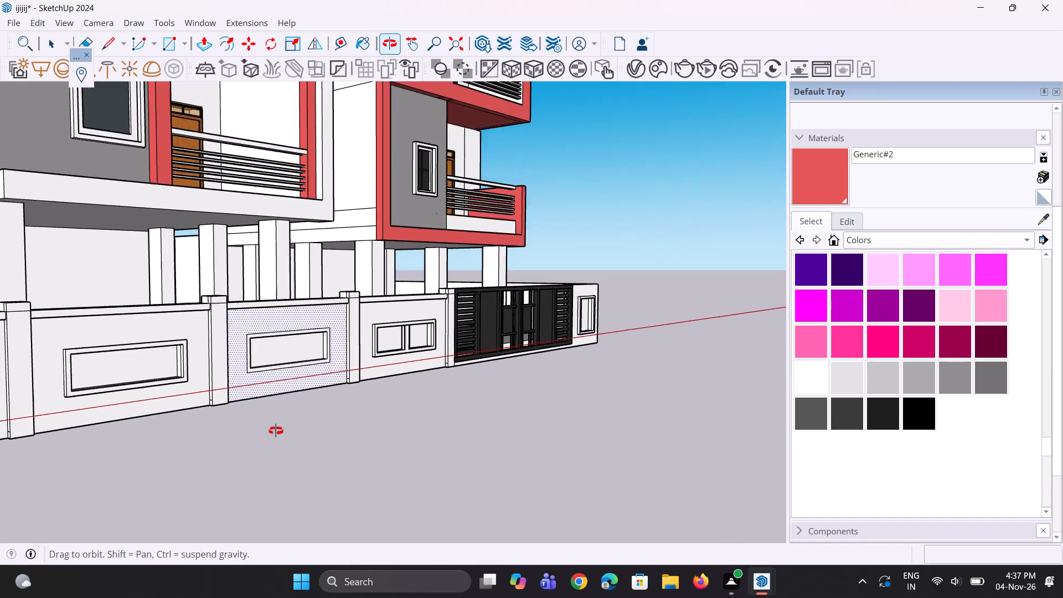
middle_drag(276, 431, 229, 480)
scroll(217, 468, up, 10)
key(r)
scroll(231, 429, up, 7)
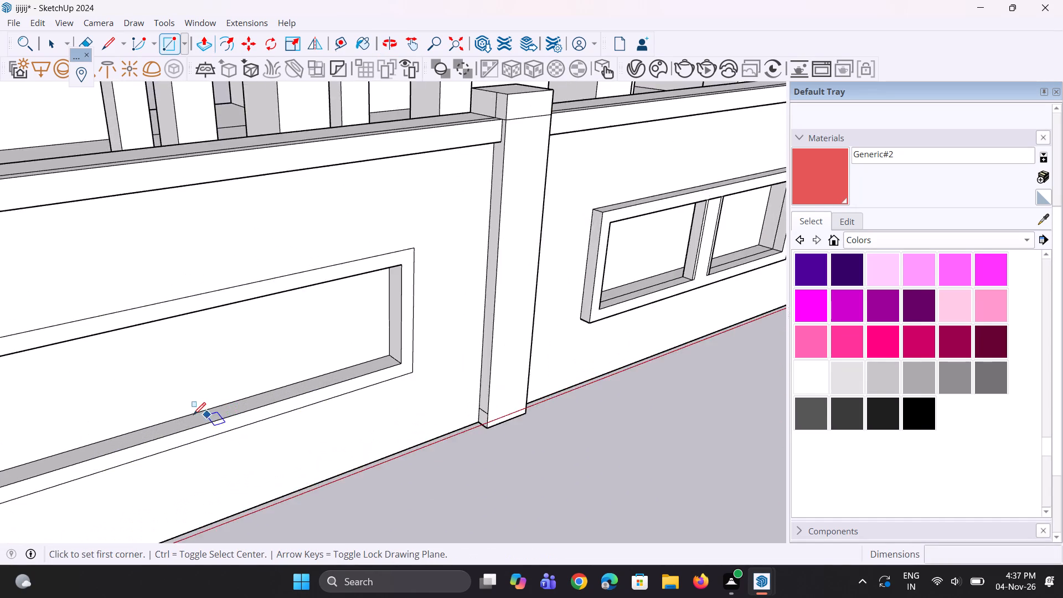
scroll(193, 415, up, 2)
click(135, 433)
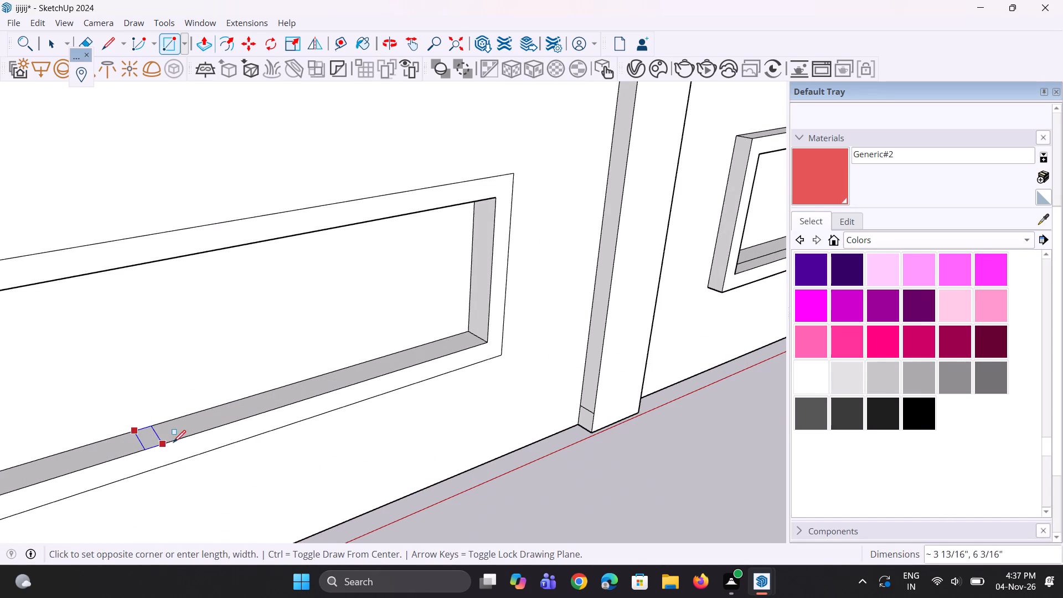
click(179, 441)
Move the rectangle about 4 15/16" along the ledge toward the second gate.
scroll(392, 400, down, 6)
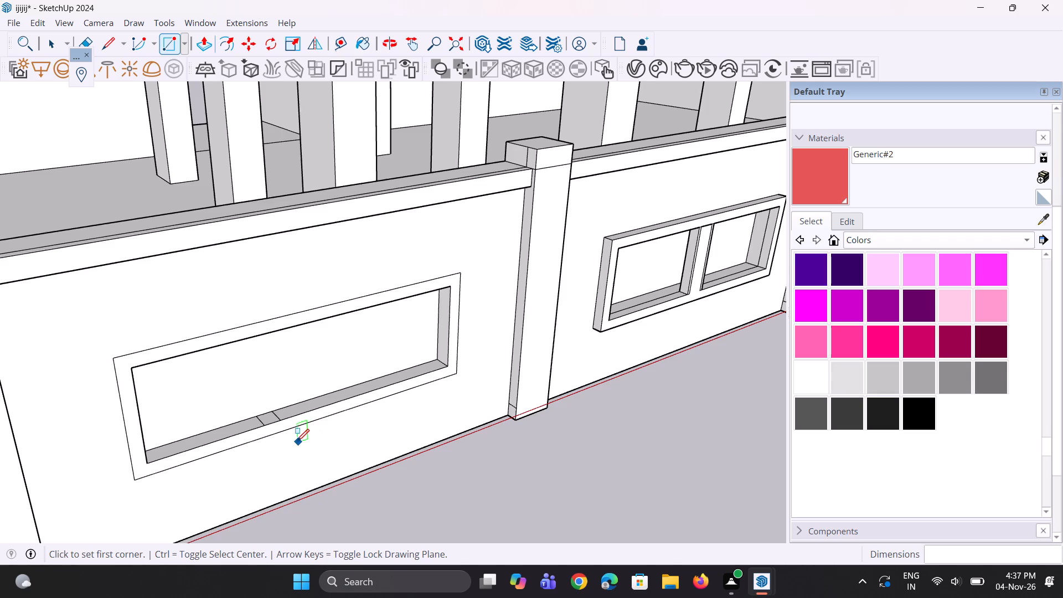
scroll(297, 441, up, 3)
key(p)
scroll(293, 440, up, 3)
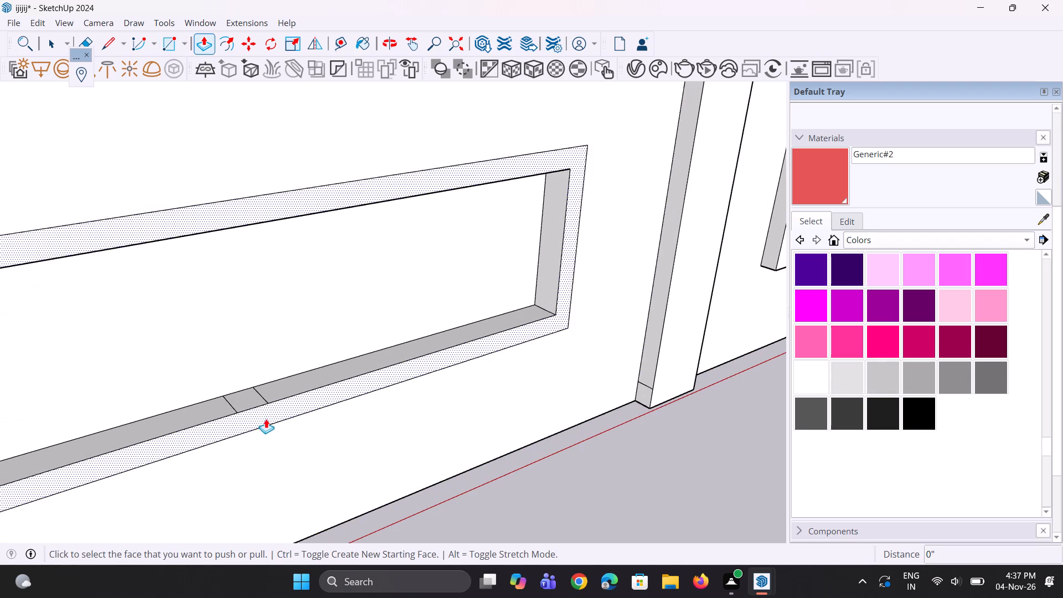
key(space)
scroll(264, 411, up, 3)
key(space)
click(250, 395)
scroll(250, 395, up, 3)
key(m)
click(250, 395)
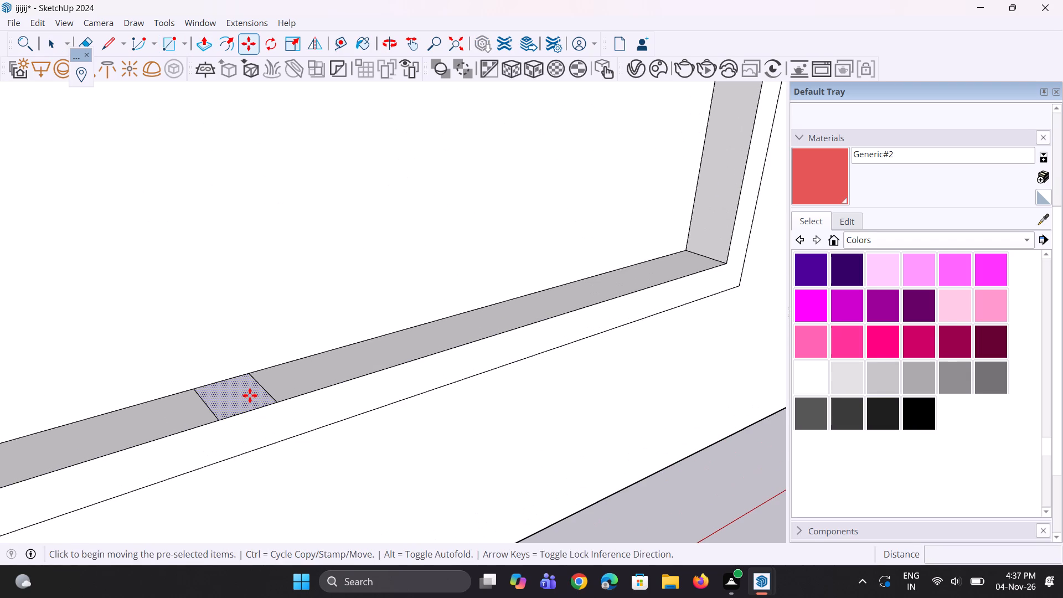
click(300, 378)
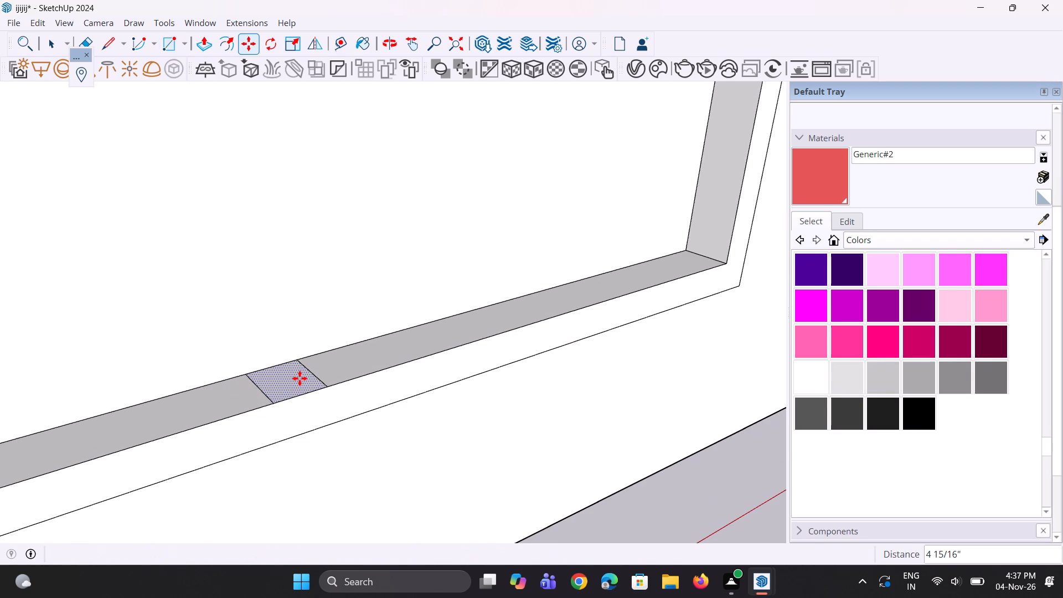
Extrude the moved rectangle up about 2' 6" to the panel opening's top edge as a divider.
key(p)
click(300, 378)
scroll(298, 346, down, 10)
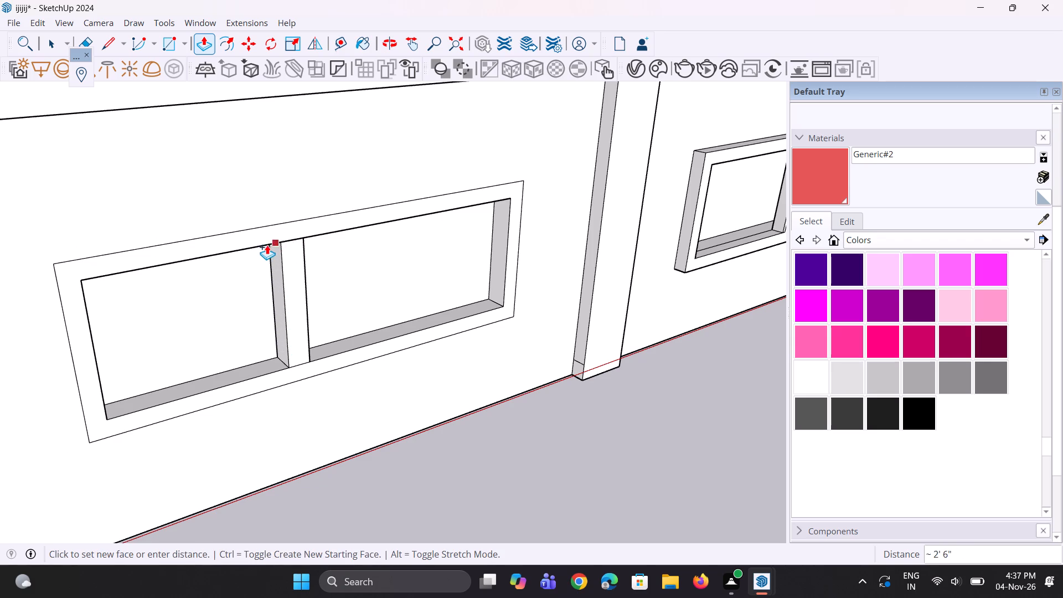
click(267, 245)
Widen this divider by about 2 3/16" on its second-gate side.
middle_drag(301, 324, 279, 326)
scroll(279, 326, down, 10)
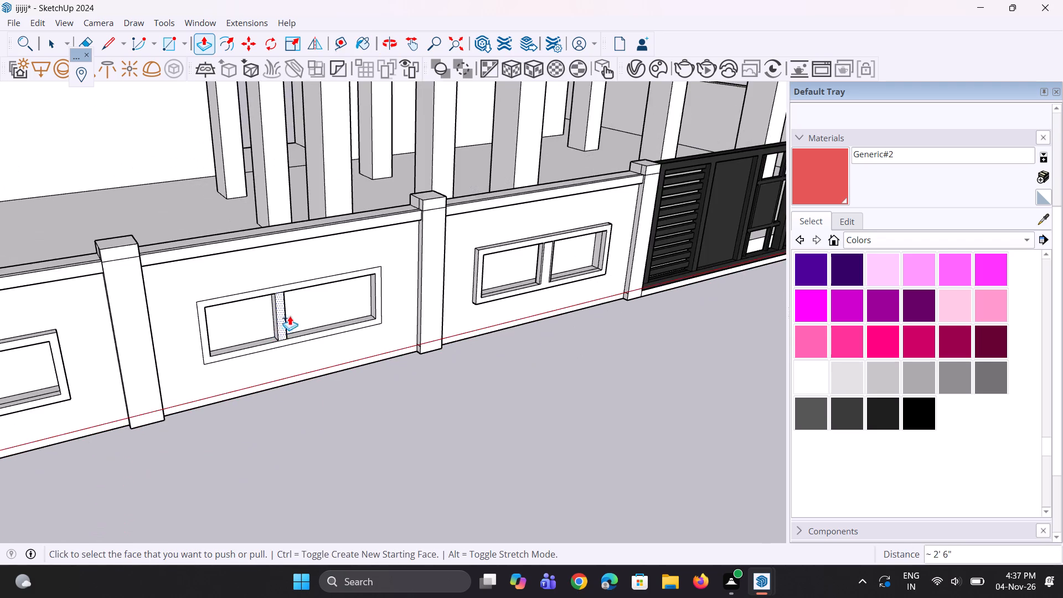
middle_drag(290, 311, 158, 286)
scroll(249, 288, up, 12)
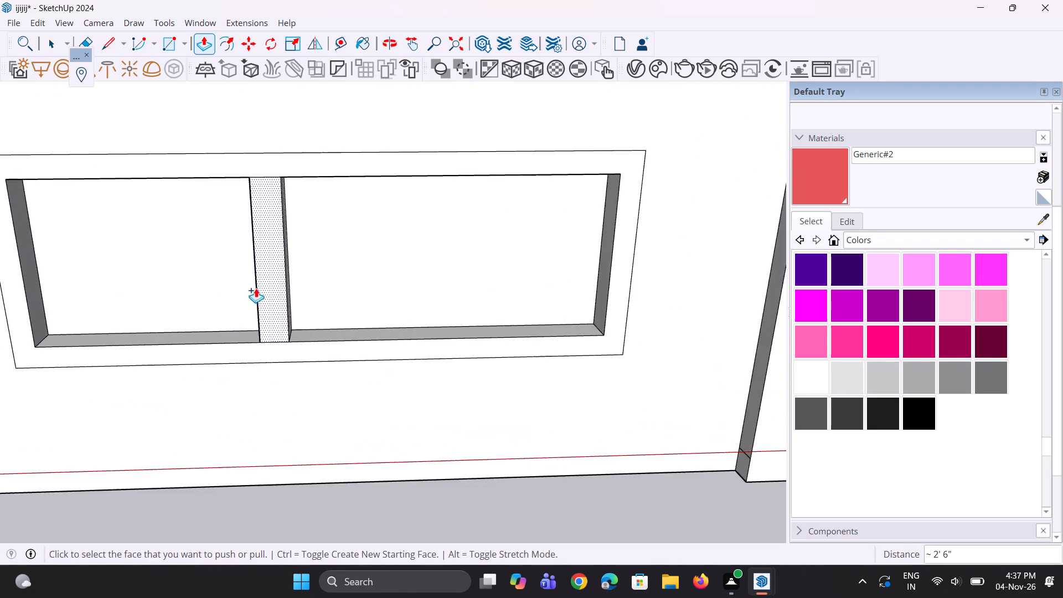
middle_drag(238, 292, 130, 316)
scroll(287, 306, up, 3)
click(277, 291)
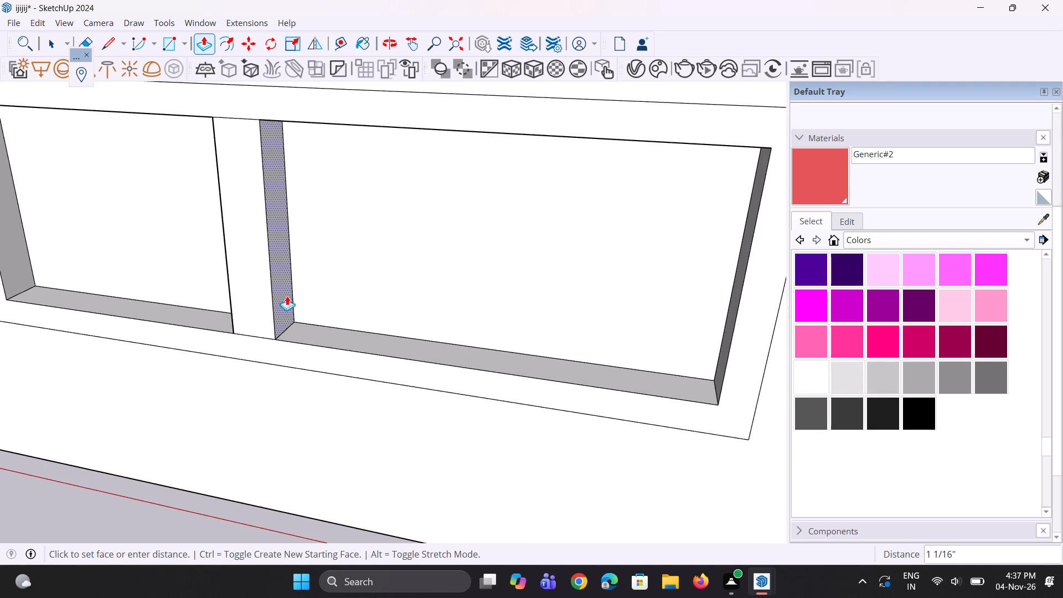
click(291, 298)
Extrude a strip about 1 3/4" thick as a new starting face from each side of this divider.
scroll(300, 299, up, 1)
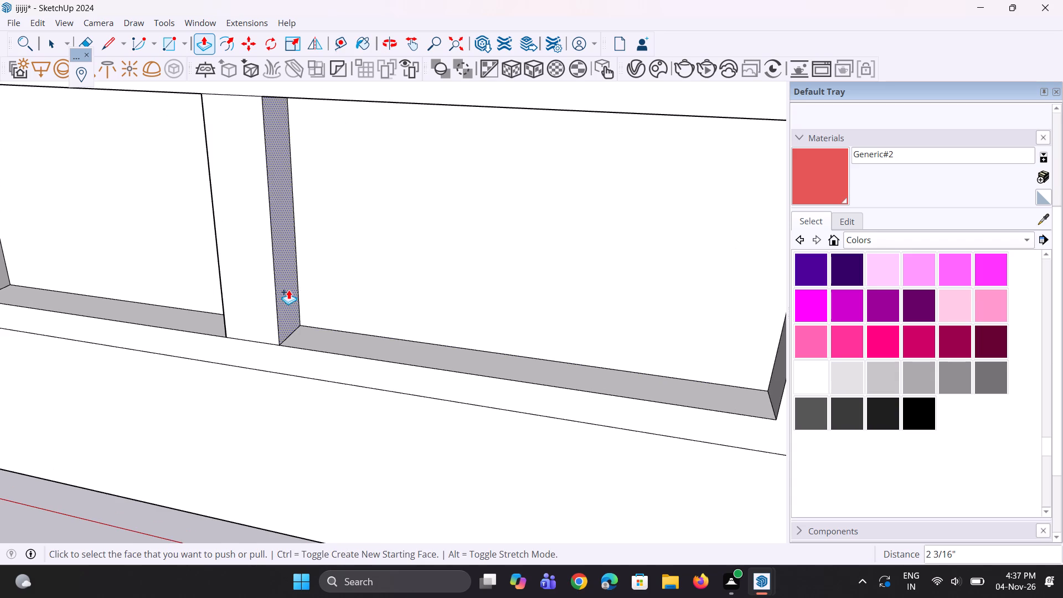
click(288, 290)
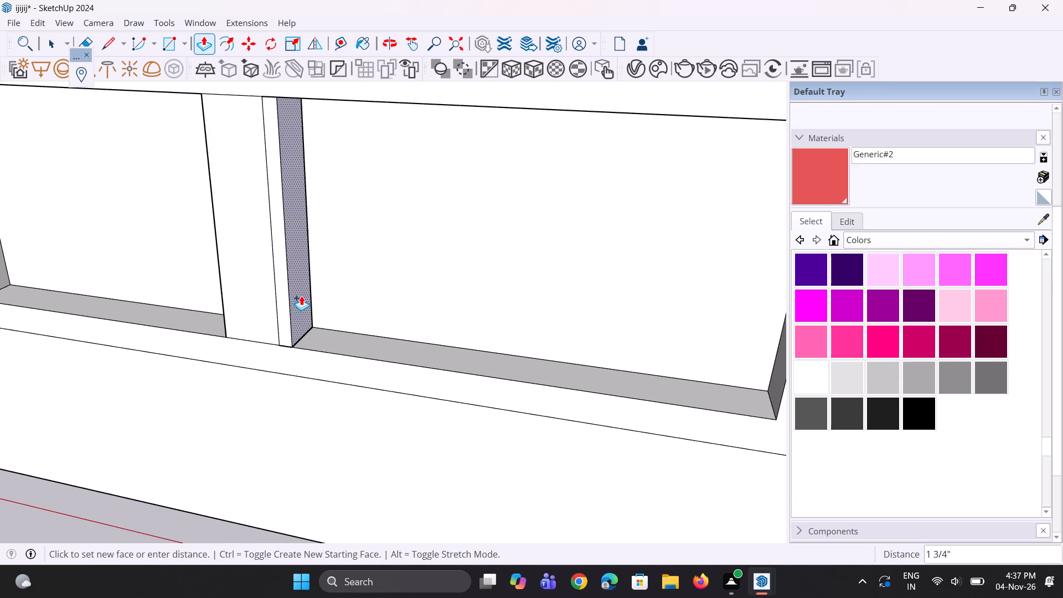
click(302, 296)
middle_drag(283, 293, 407, 285)
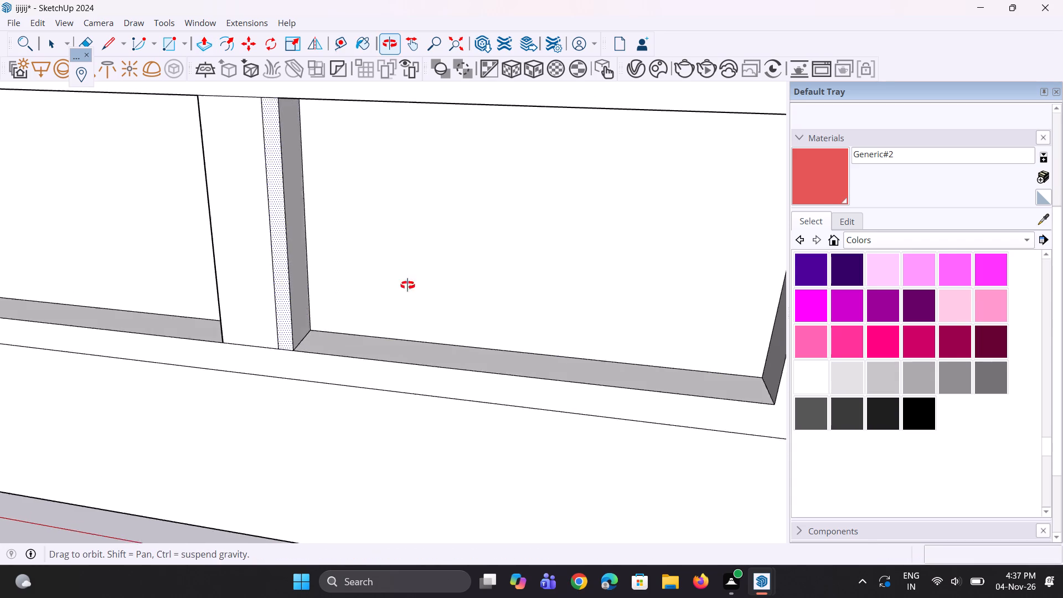
middle_drag(407, 285, 614, 268)
double_click(278, 379)
Draw a square about 4 3/16" on the lower inner ledge of the third framed panel from the second gate.
scroll(363, 412, down, 2)
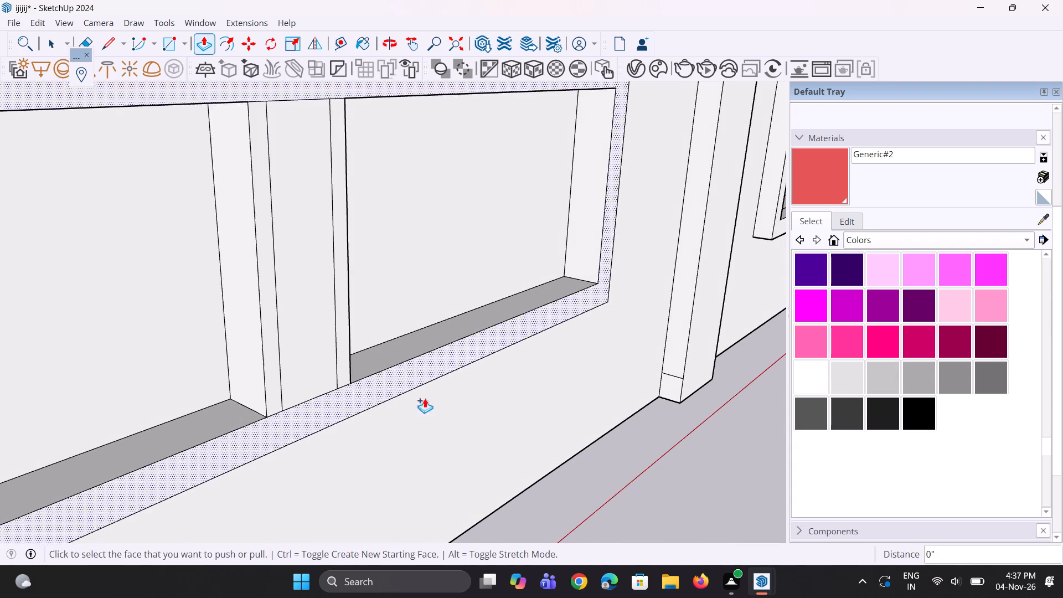
scroll(425, 398, down, 19)
scroll(395, 318, down, 6)
scroll(317, 388, up, 7)
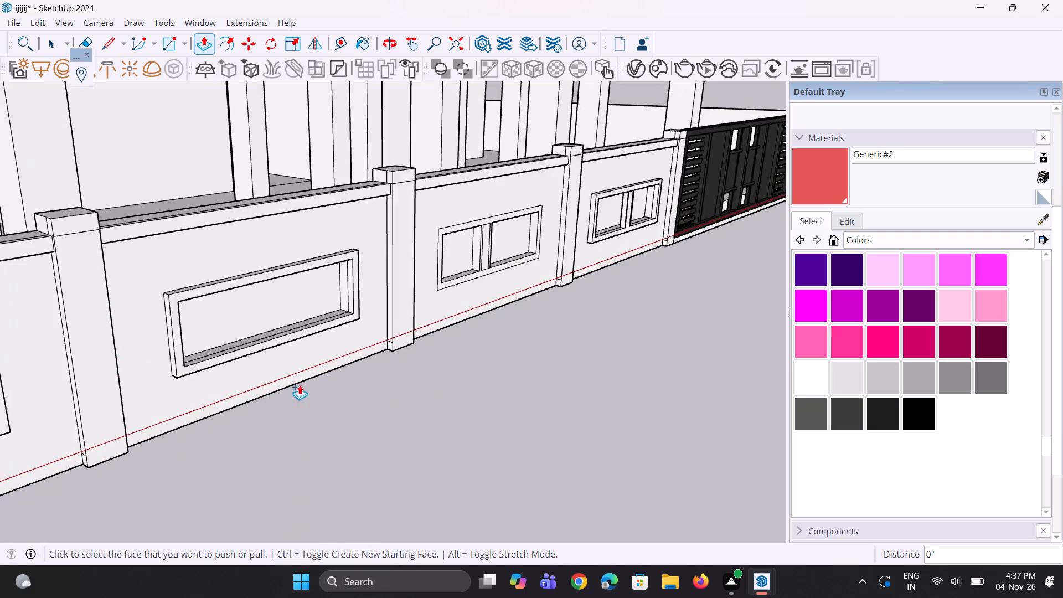
scroll(300, 385, up, 5)
key(r)
middle_drag(287, 378, 275, 439)
scroll(238, 414, up, 10)
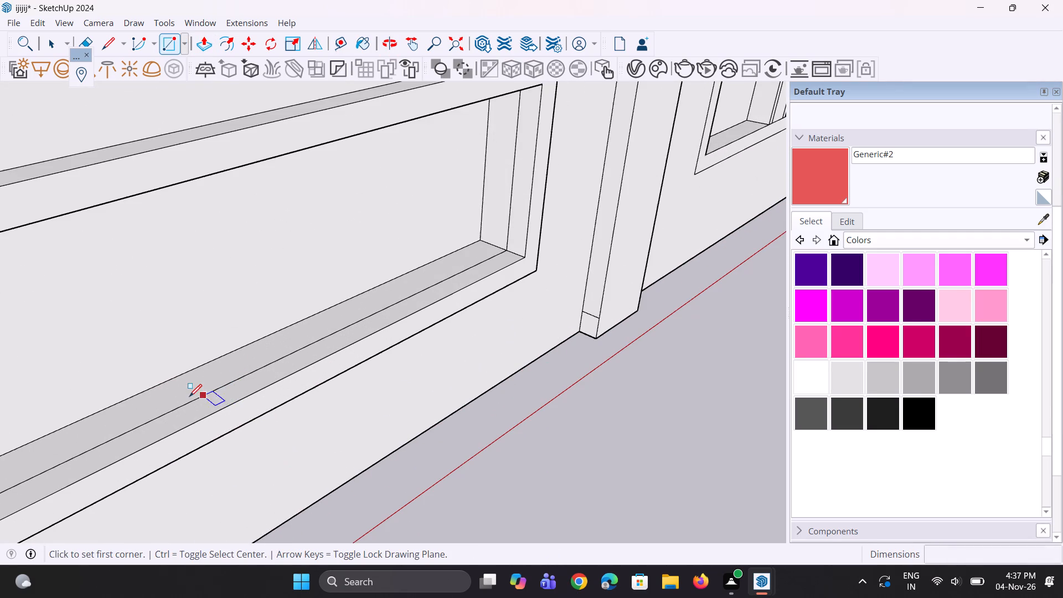
click(191, 399)
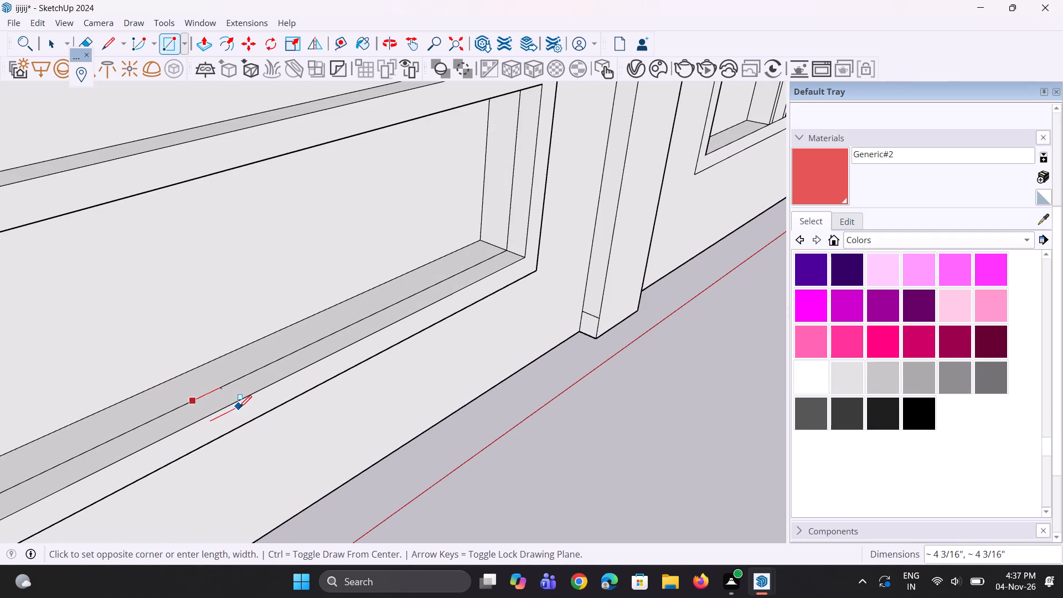
click(244, 403)
Extrude this square up about 2' 6" to the panel opening's top edge as a divider.
key(p)
scroll(238, 401, up, 3)
click(221, 399)
scroll(230, 366, down, 10)
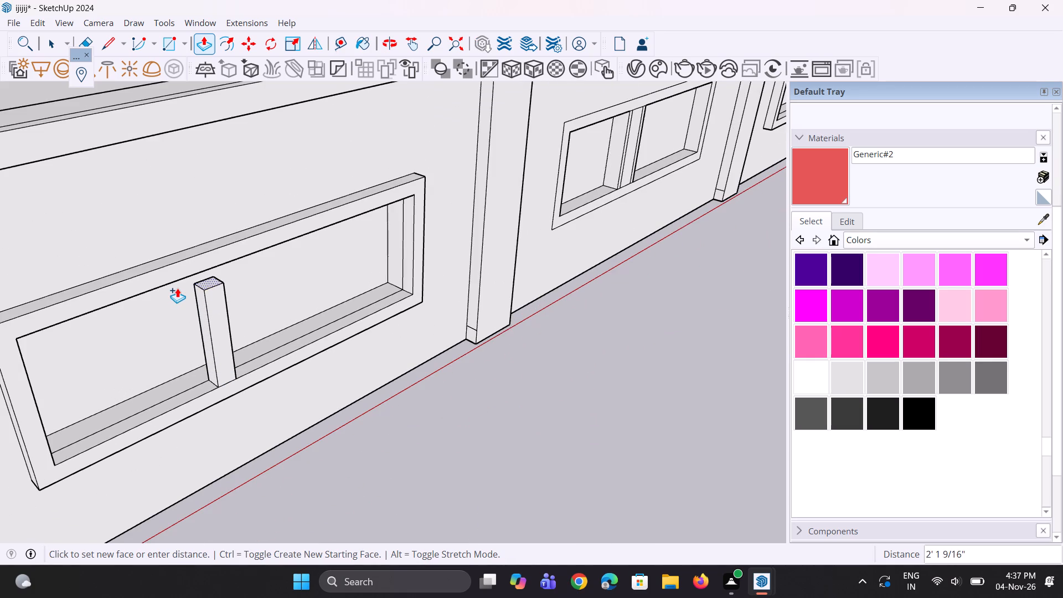
click(176, 282)
Widen this divider by about 2 13/16" on its second-gate side.
middle_drag(208, 351, 120, 323)
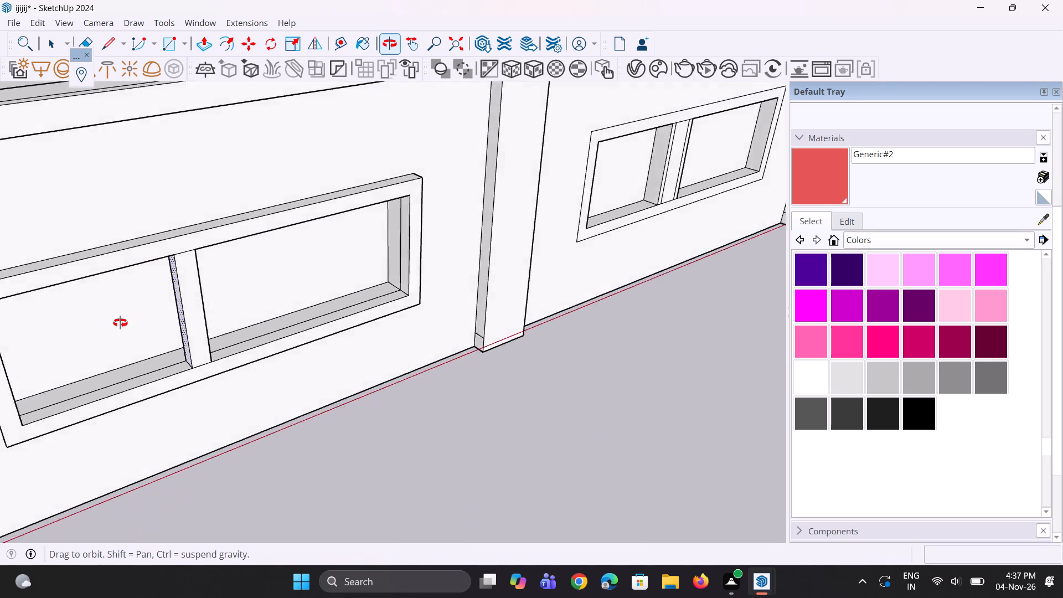
middle_drag(120, 323, 189, 287)
scroll(209, 312, up, 2)
middle_drag(211, 313, 105, 343)
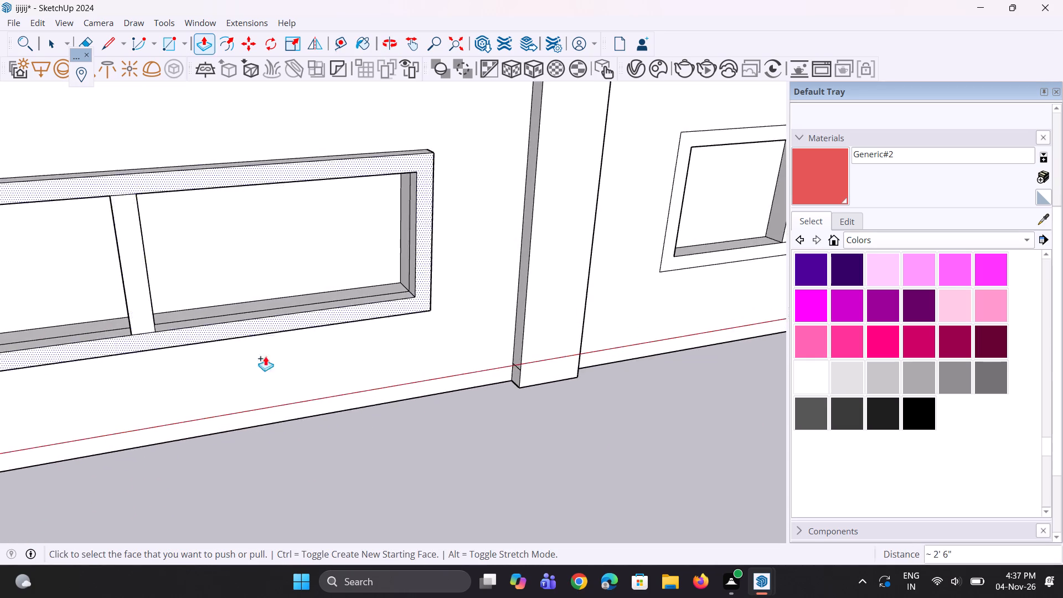
scroll(358, 356, down, 5)
scroll(246, 319, up, 8)
middle_drag(233, 331, 121, 346)
scroll(202, 321, up, 1)
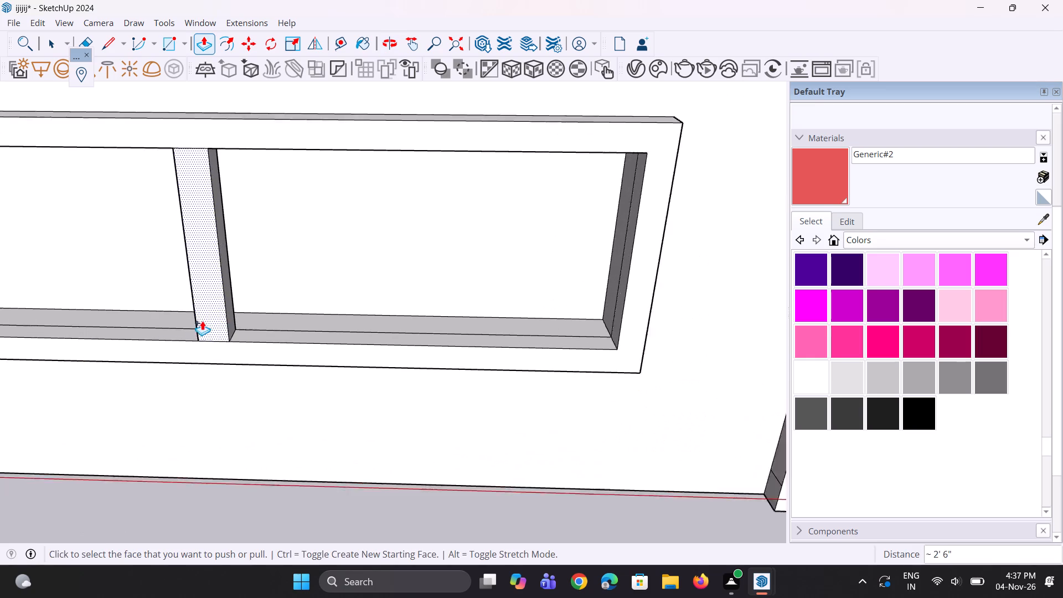
scroll(202, 321, up, 2)
scroll(248, 310, up, 3)
click(230, 309)
click(260, 328)
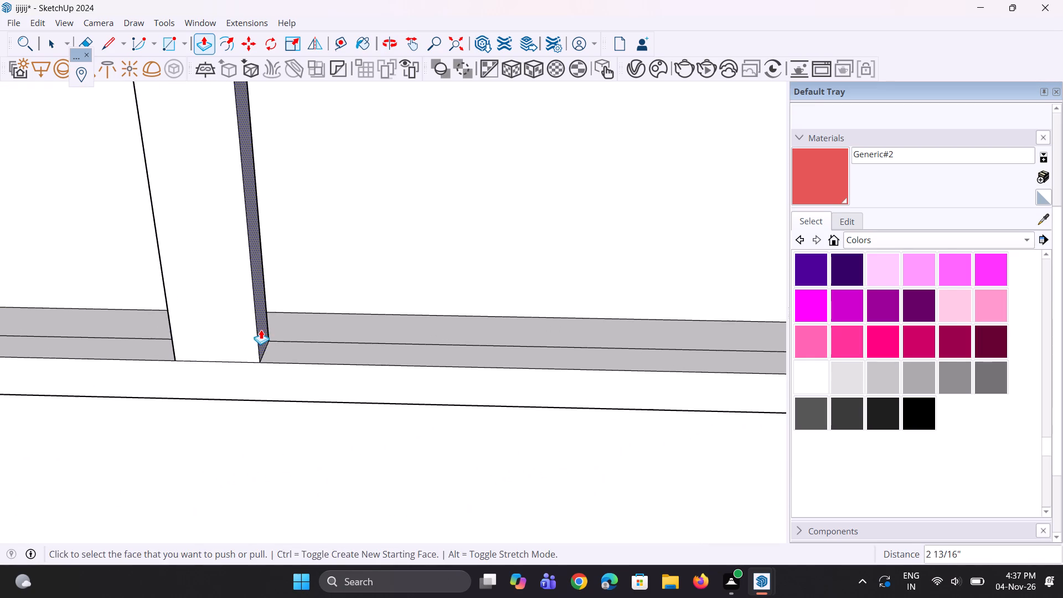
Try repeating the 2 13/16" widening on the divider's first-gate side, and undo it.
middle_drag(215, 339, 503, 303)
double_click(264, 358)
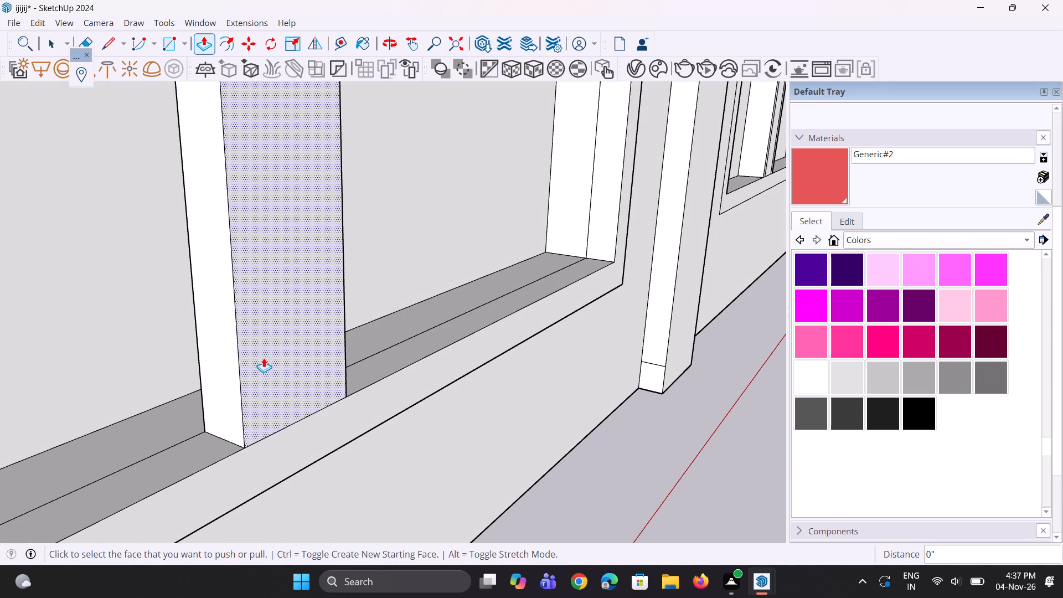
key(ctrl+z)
Push the divider's first-gate side face inward to narrow the divider.
click(254, 368)
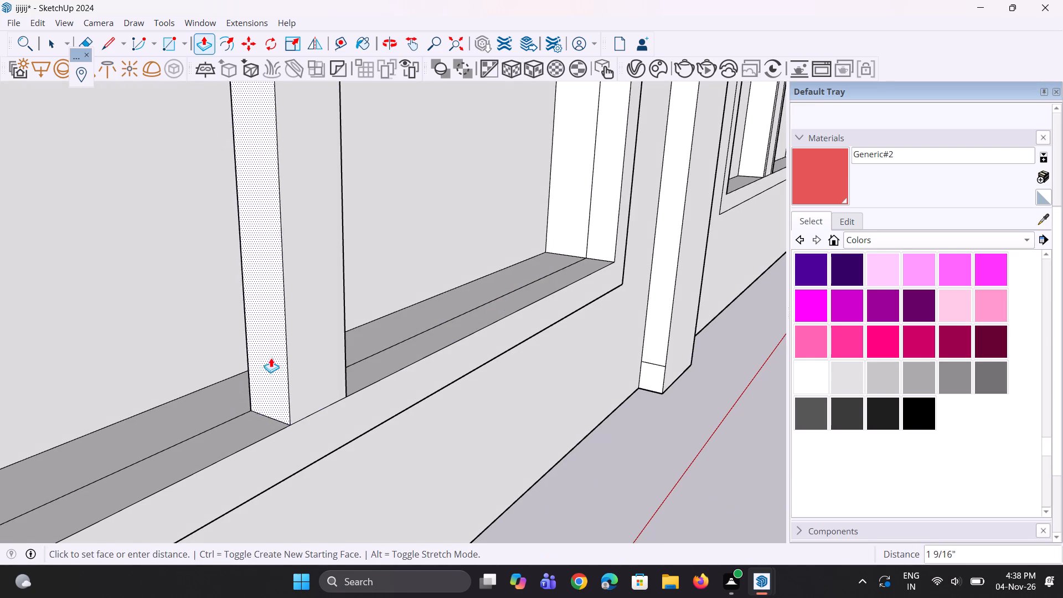
click(278, 354)
Extrude a strip about 1 7/16" thick as a new starting face from each side of this divider.
click(290, 352)
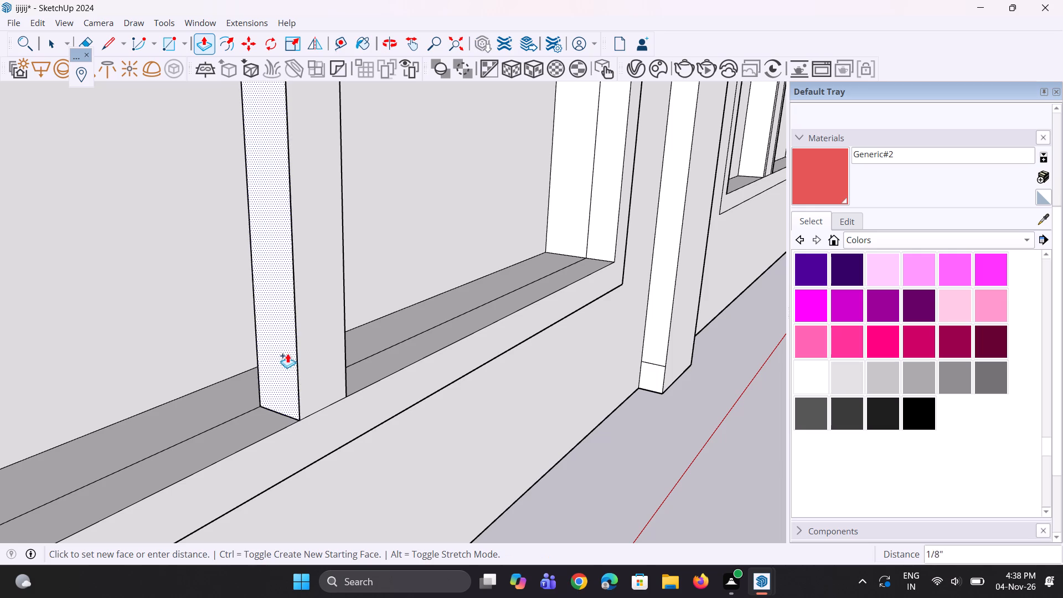
click(276, 359)
middle_drag(300, 343, 1, 404)
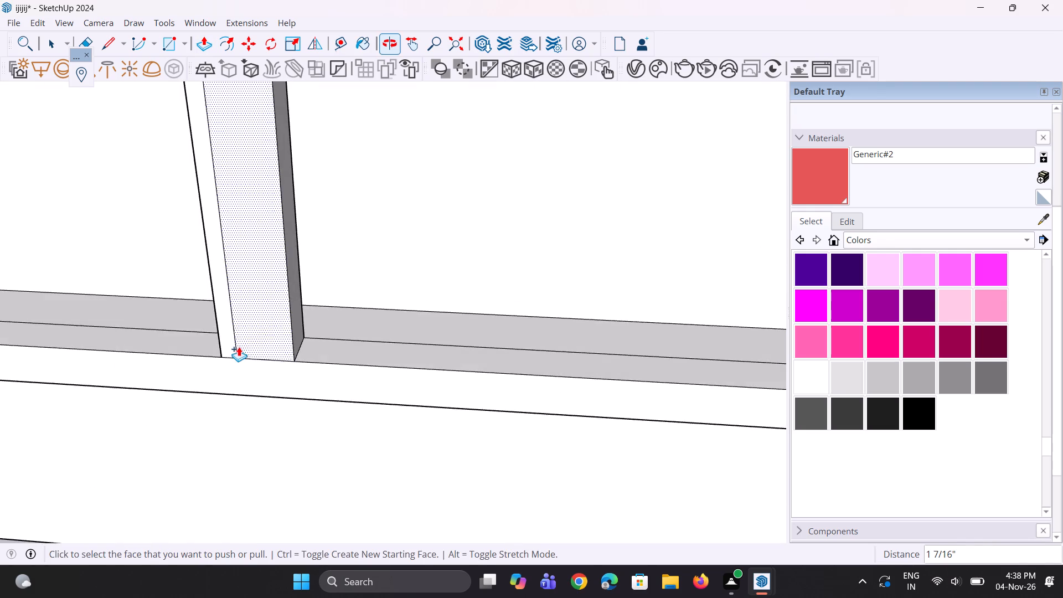
scroll(240, 346, up, 3)
double_click(315, 313)
scroll(404, 389, down, 11)
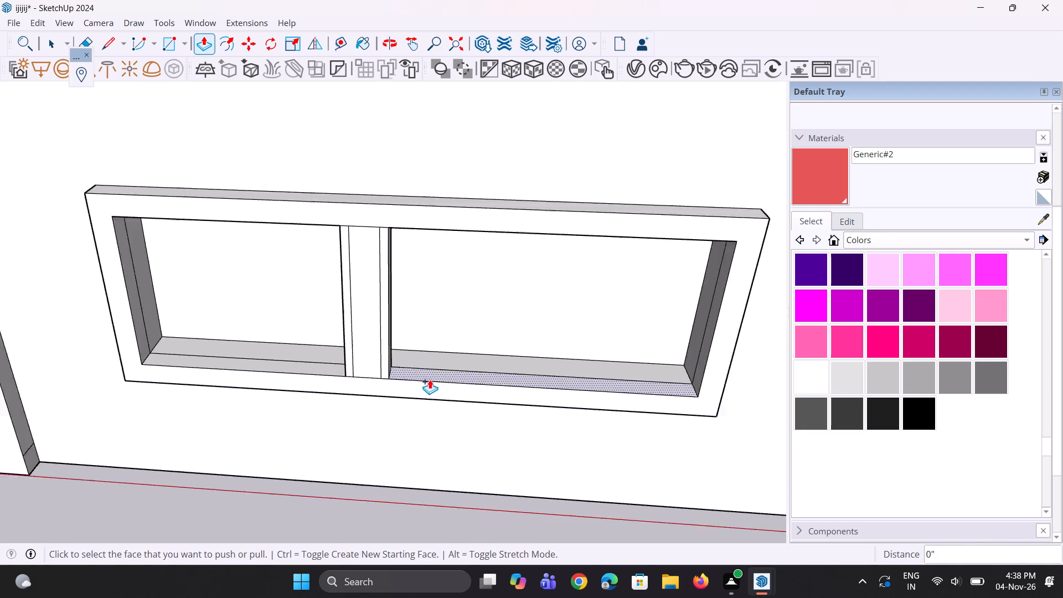
Erase the short crosswise line segments on the lower inner ledge of the fourth framed panel from the second gate.
scroll(430, 379, down, 2)
middle_drag(424, 399, 488, 313)
scroll(488, 313, down, 18)
middle_drag(410, 409, 437, 366)
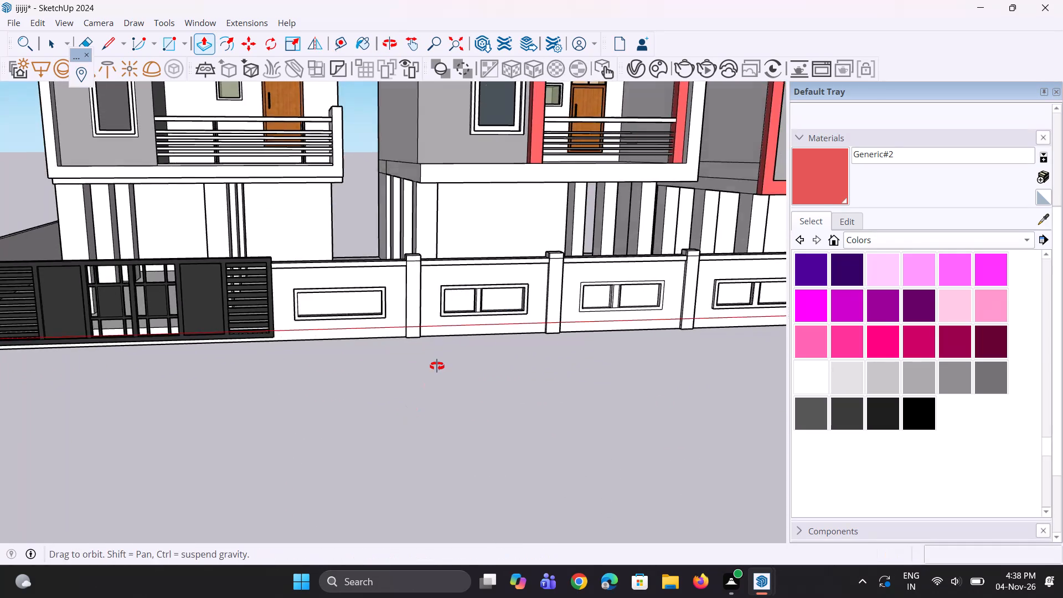
middle_drag(437, 366, 438, 363)
scroll(405, 299, up, 10)
scroll(266, 293, up, 7)
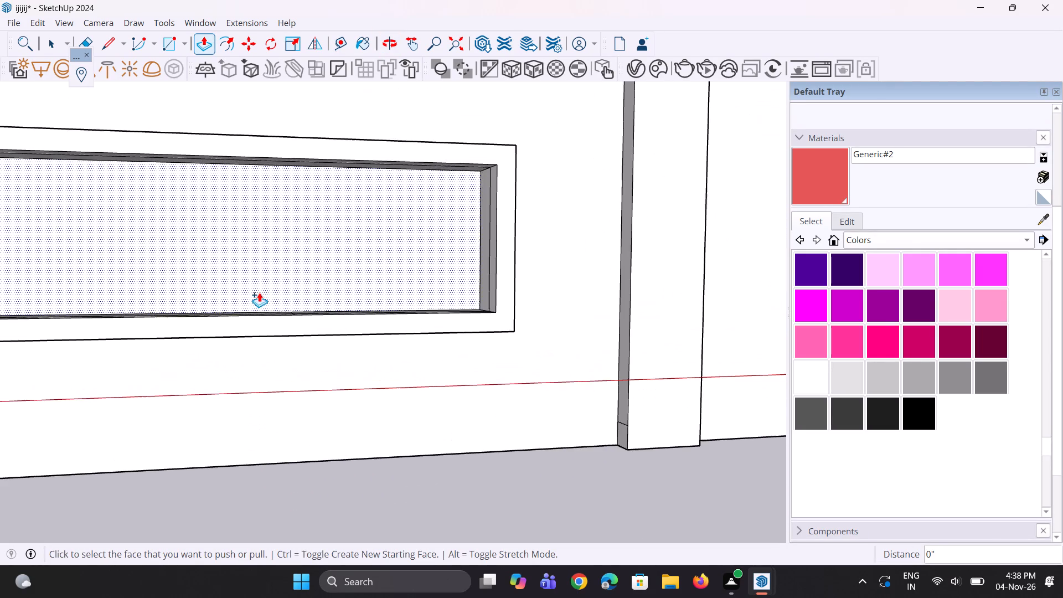
middle_drag(259, 292, 282, 472)
key(r)
scroll(340, 420, down, 5)
scroll(324, 422, up, 4)
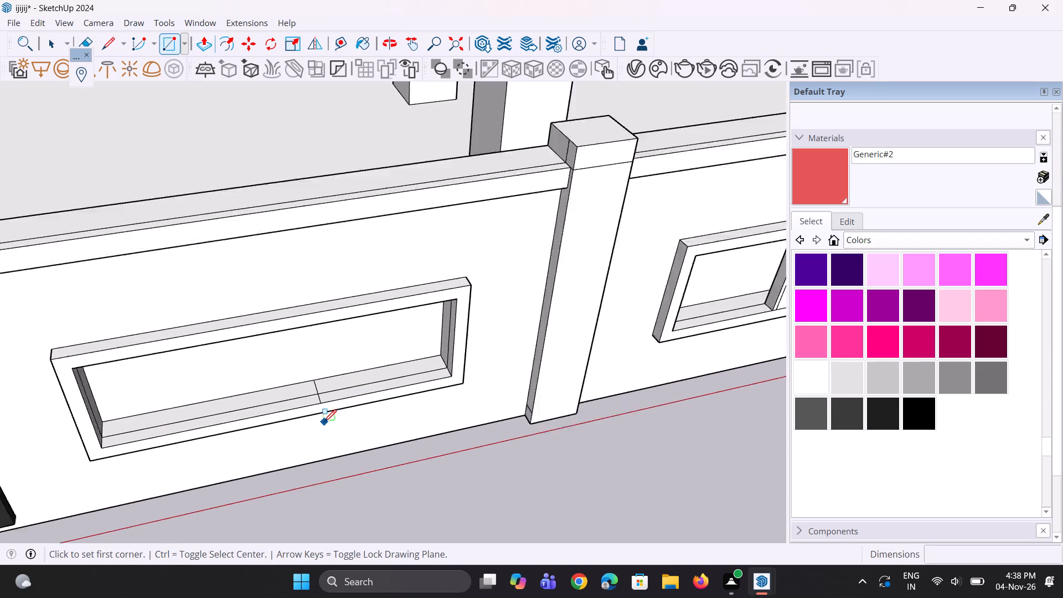
key(e)
scroll(329, 393, up, 6)
drag(323, 392, 306, 395)
scroll(309, 369, up, 3)
drag(307, 368, 292, 370)
scroll(339, 371, down, 7)
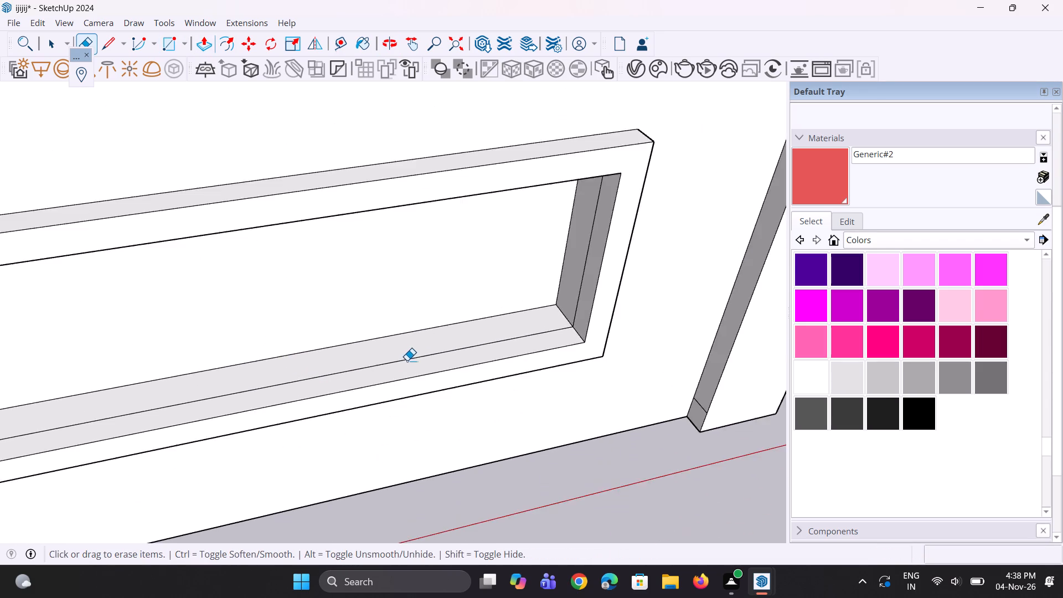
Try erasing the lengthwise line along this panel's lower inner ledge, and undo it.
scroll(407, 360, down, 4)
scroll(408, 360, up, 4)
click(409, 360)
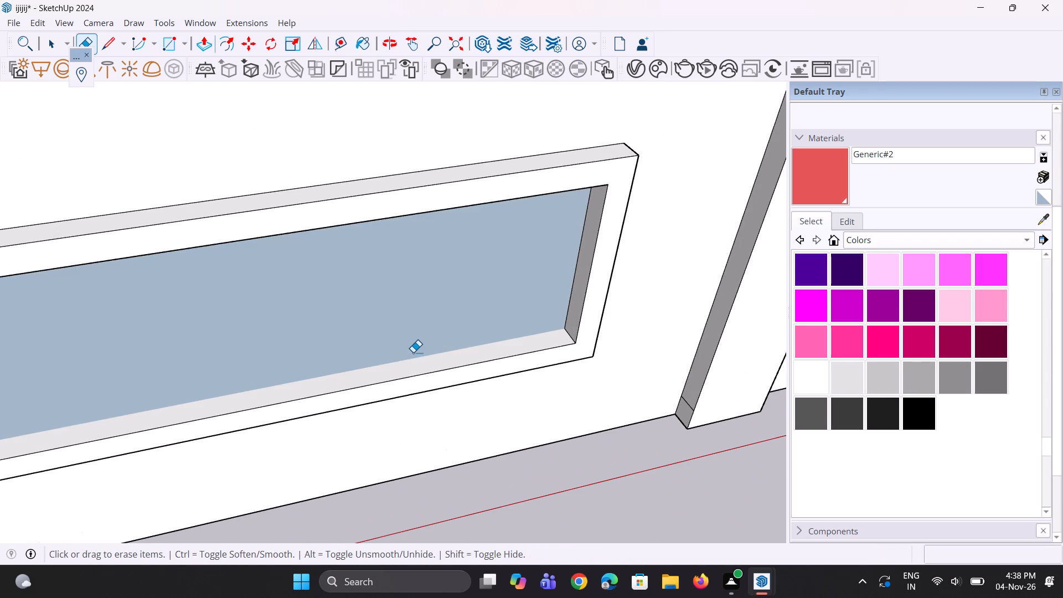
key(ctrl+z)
Draw a rectangle about 4 3/4" by 4 1/16" near the middle of this panel's lower inner ledge.
ctrl+scroll(409, 352, up, 6)
middle_drag(369, 380, 380, 339)
scroll(389, 338, down, 2)
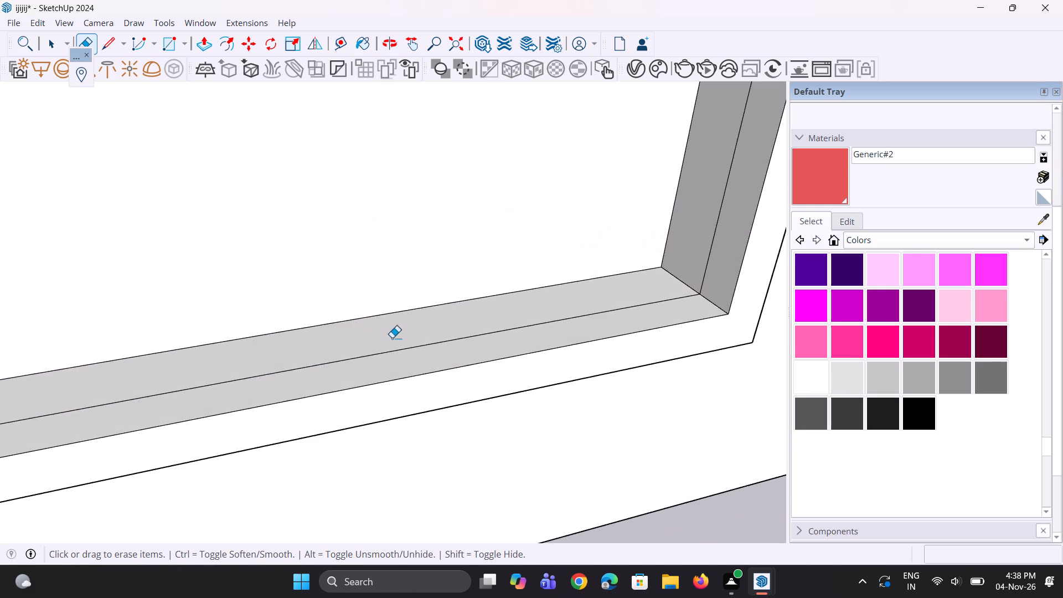
scroll(392, 338, down, 8)
scroll(412, 383, down, 4)
scroll(279, 400, up, 3)
key(r)
scroll(293, 399, up, 4)
scroll(389, 348, up, 3)
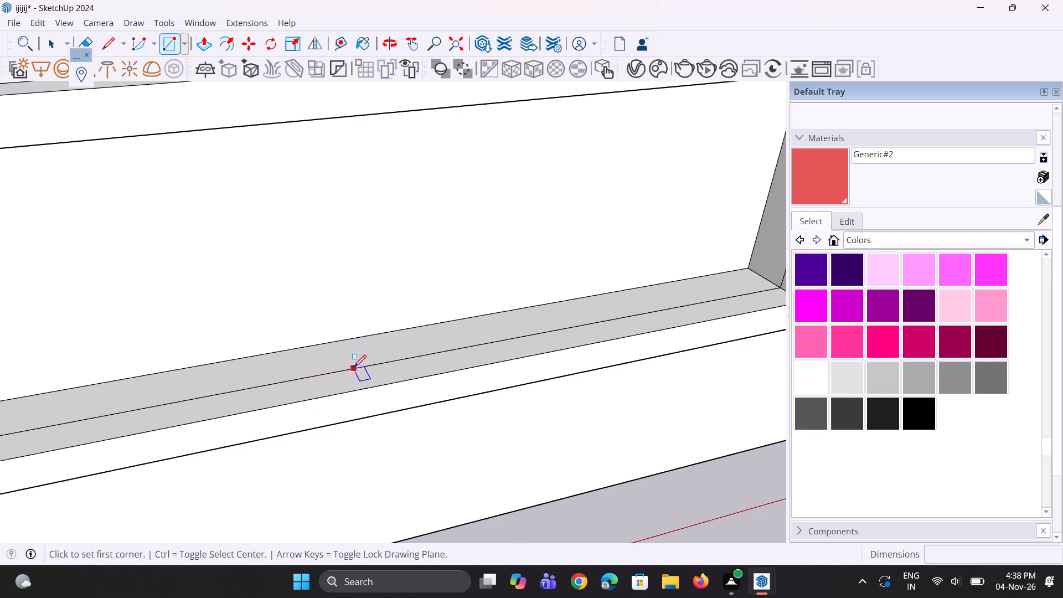
click(337, 369)
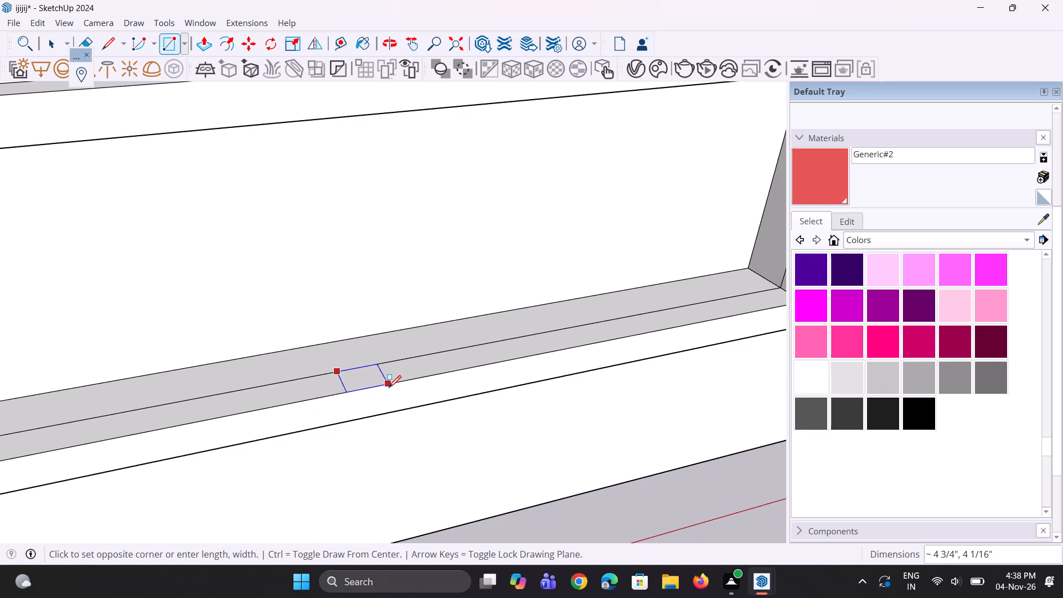
click(389, 388)
Extrude the rectangle up about 2' 6" to the panel opening's top edge as a divider.
key(p)
click(375, 379)
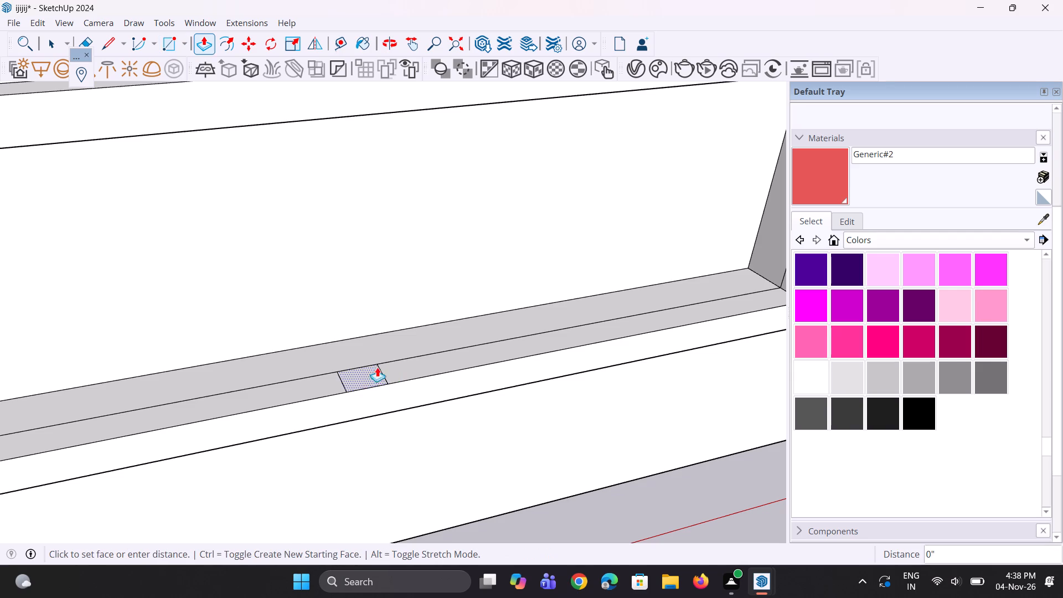
ctrl+scroll(380, 348, down, 4)
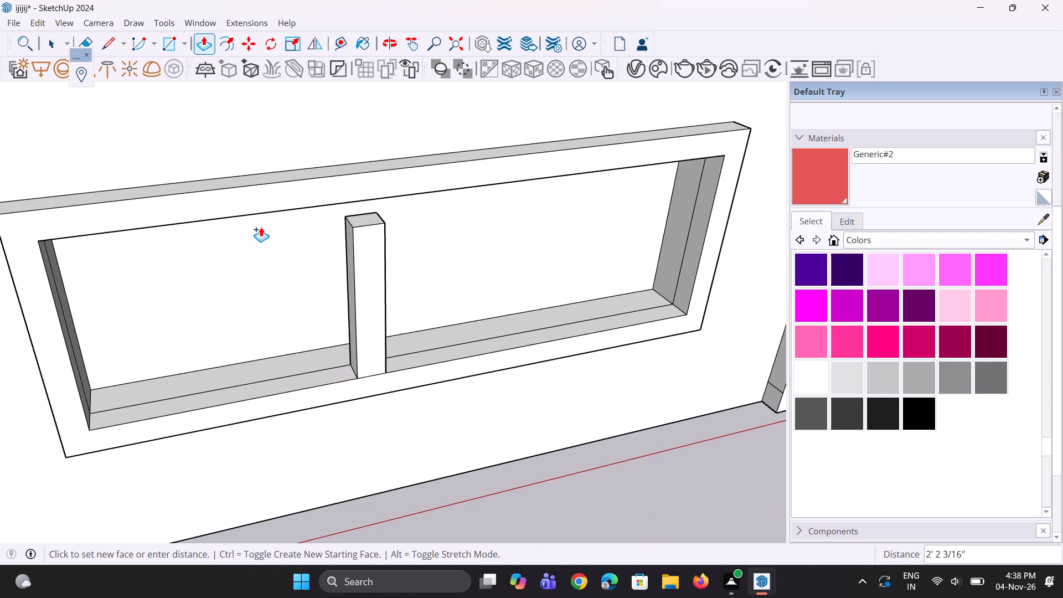
click(263, 215)
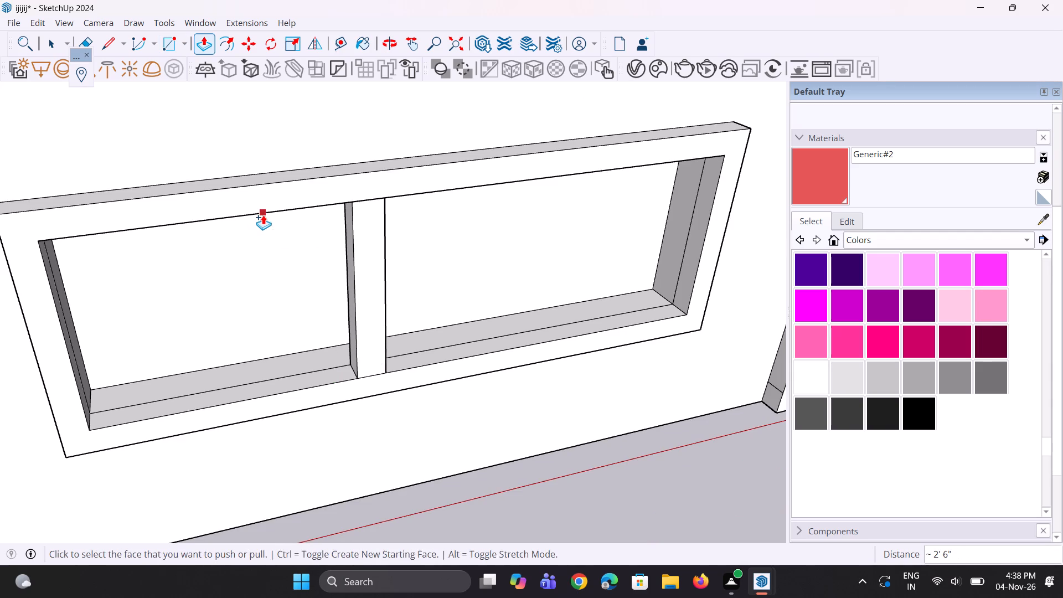
Extrude a thin strip as a new starting face from each side of this divider.
middle_drag(362, 305, 172, 275)
scroll(363, 321, up, 4)
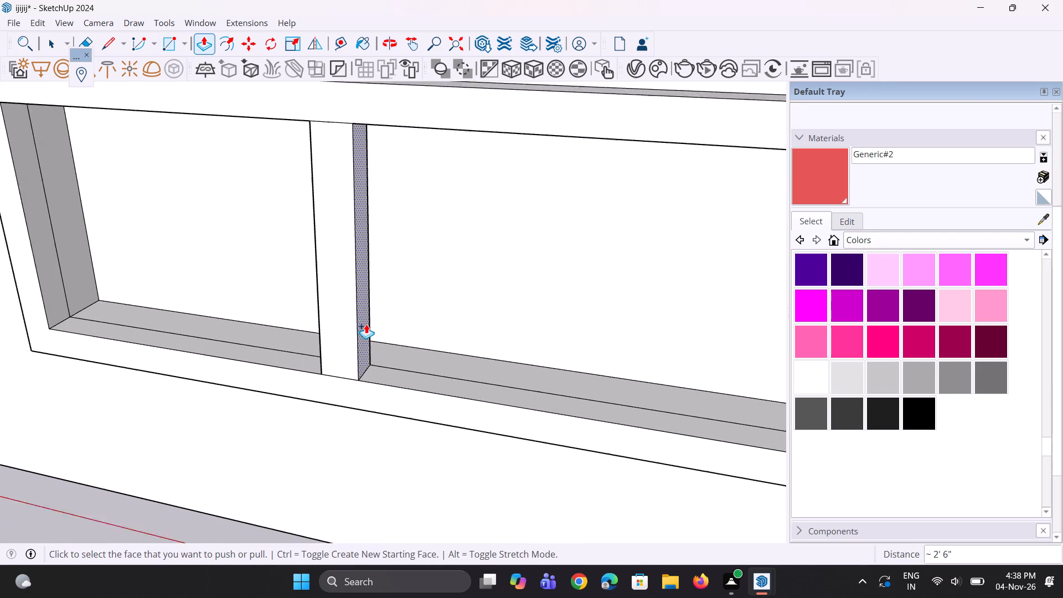
scroll(366, 324, up, 1)
click(366, 322)
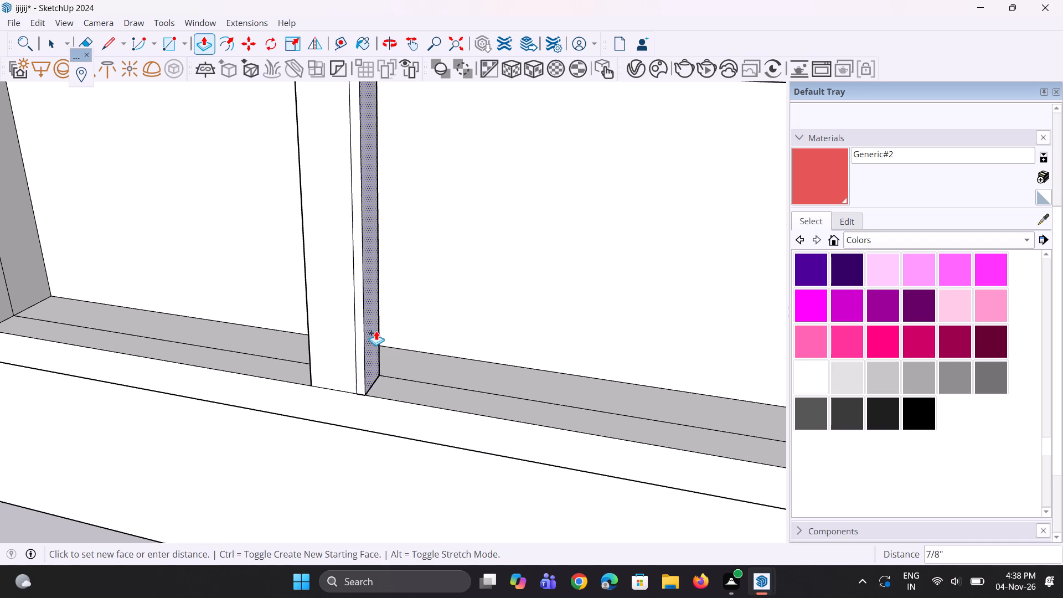
click(382, 338)
middle_drag(336, 341, 354, 345)
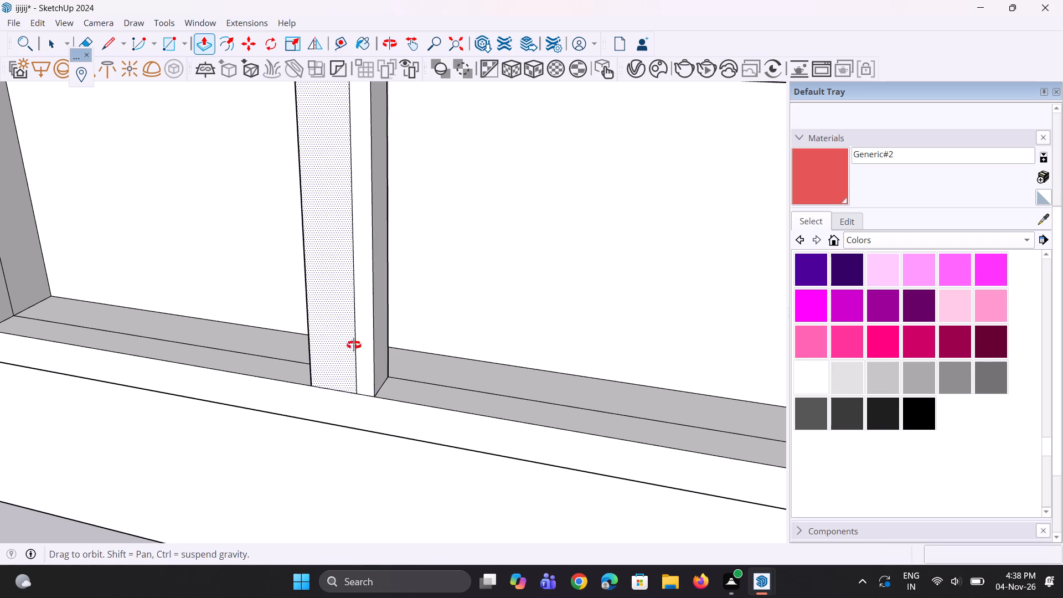
middle_drag(354, 345, 539, 325)
double_click(359, 324)
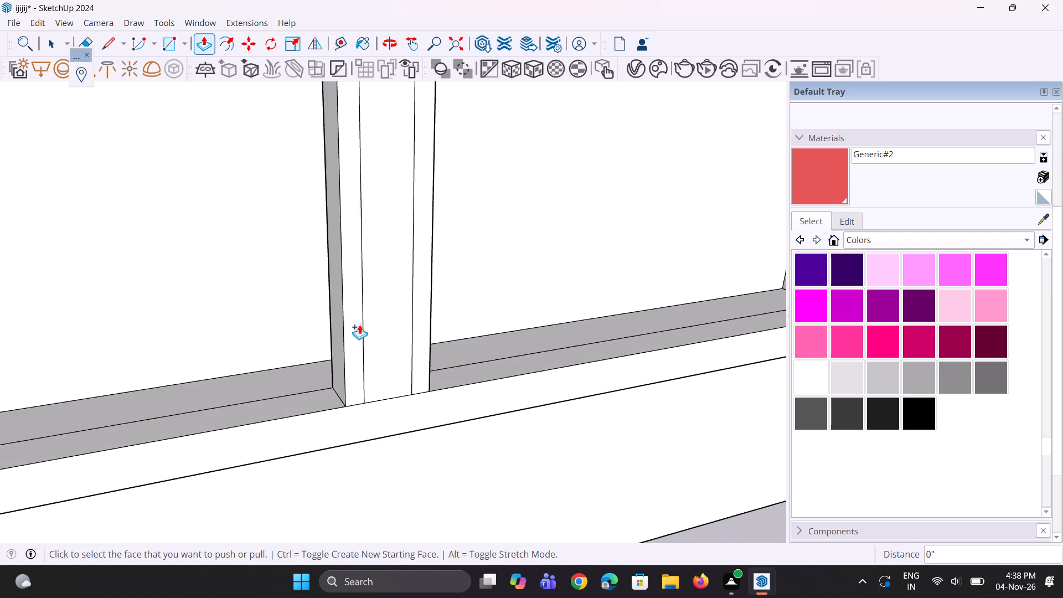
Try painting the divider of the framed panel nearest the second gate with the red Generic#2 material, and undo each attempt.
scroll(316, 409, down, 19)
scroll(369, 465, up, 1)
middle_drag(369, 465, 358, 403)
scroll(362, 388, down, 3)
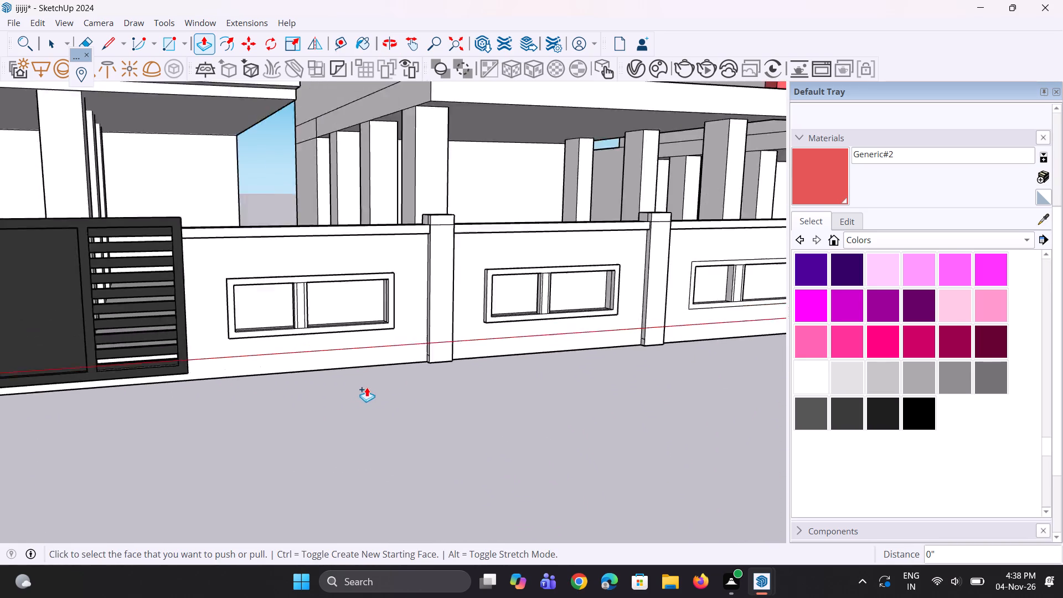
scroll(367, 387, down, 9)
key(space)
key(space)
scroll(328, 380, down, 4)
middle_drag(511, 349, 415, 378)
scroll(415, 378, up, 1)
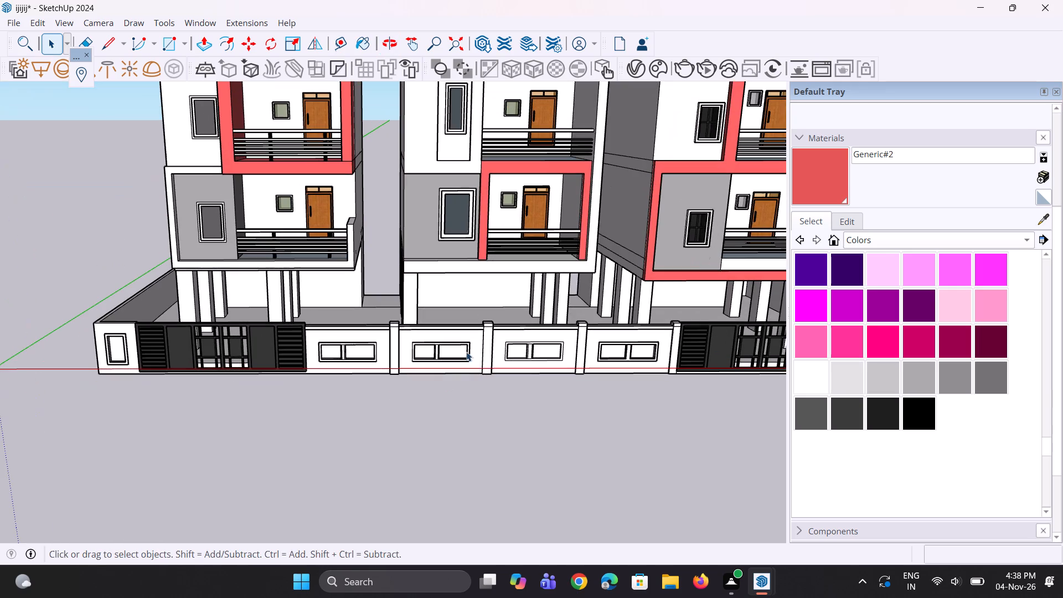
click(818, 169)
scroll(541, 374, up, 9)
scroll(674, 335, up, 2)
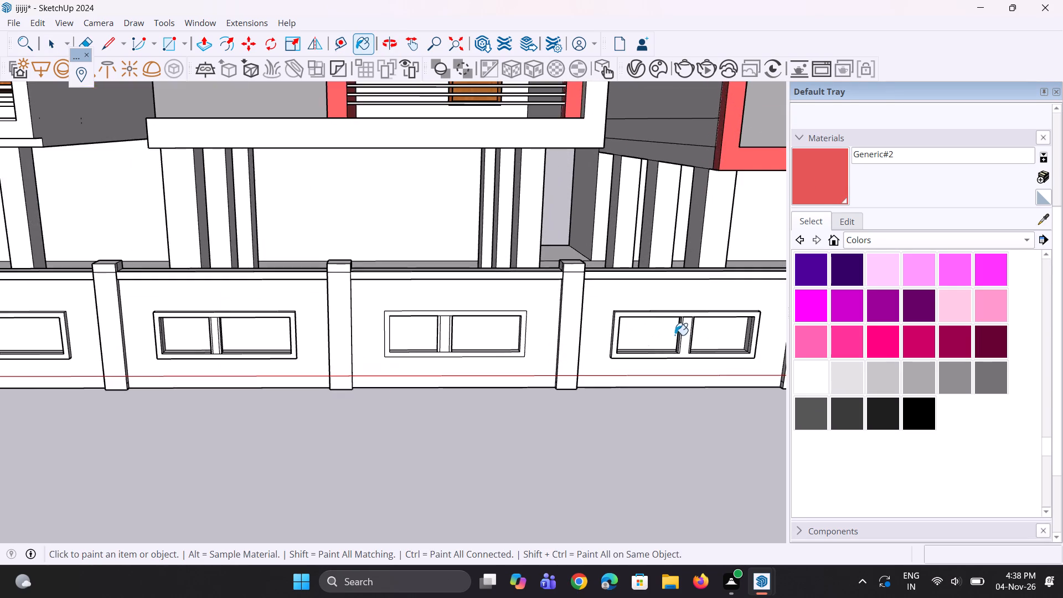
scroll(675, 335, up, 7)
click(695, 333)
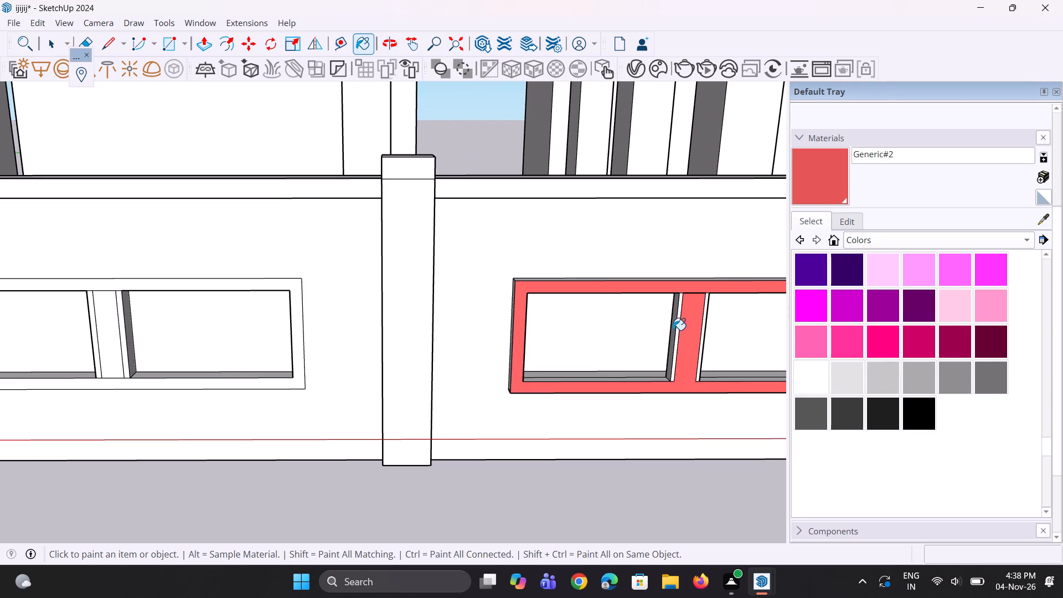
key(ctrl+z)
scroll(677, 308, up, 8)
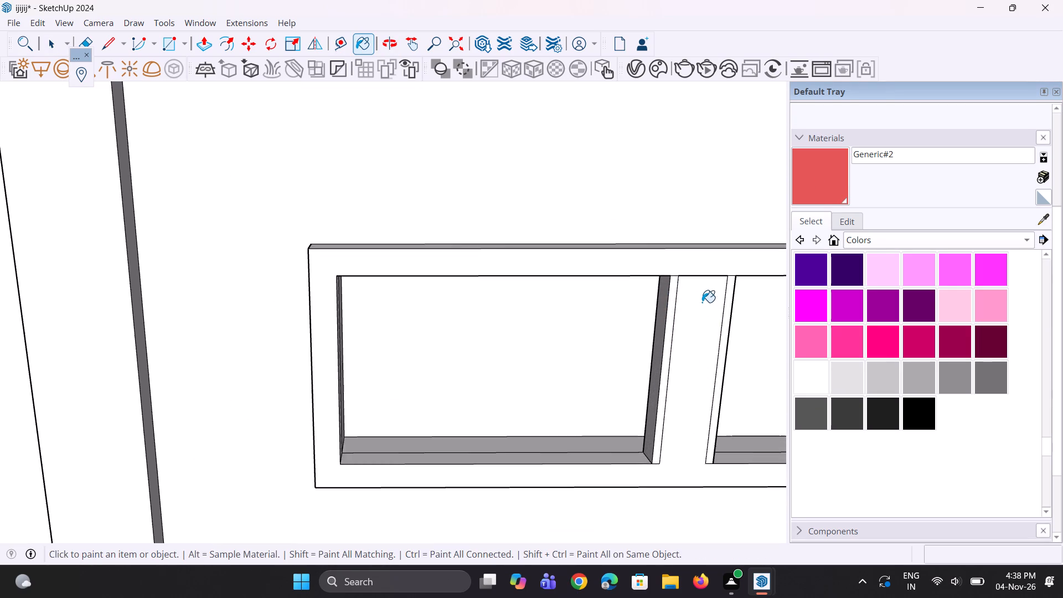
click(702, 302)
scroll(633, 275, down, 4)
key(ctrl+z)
Draw a line across this divider's base between its side strips to separate its front face from the frame.
ctrl+scroll(520, 231, down, 5)
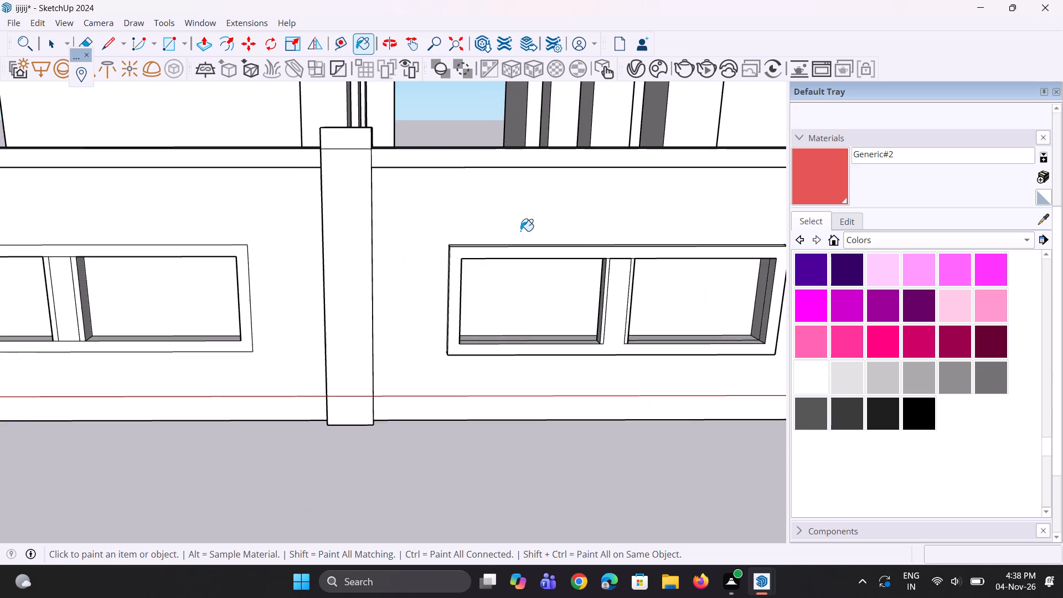
scroll(602, 246, up, 1)
middle_drag(603, 250, 603, 354)
scroll(606, 362, up, 8)
key(l)
scroll(622, 395, up, 5)
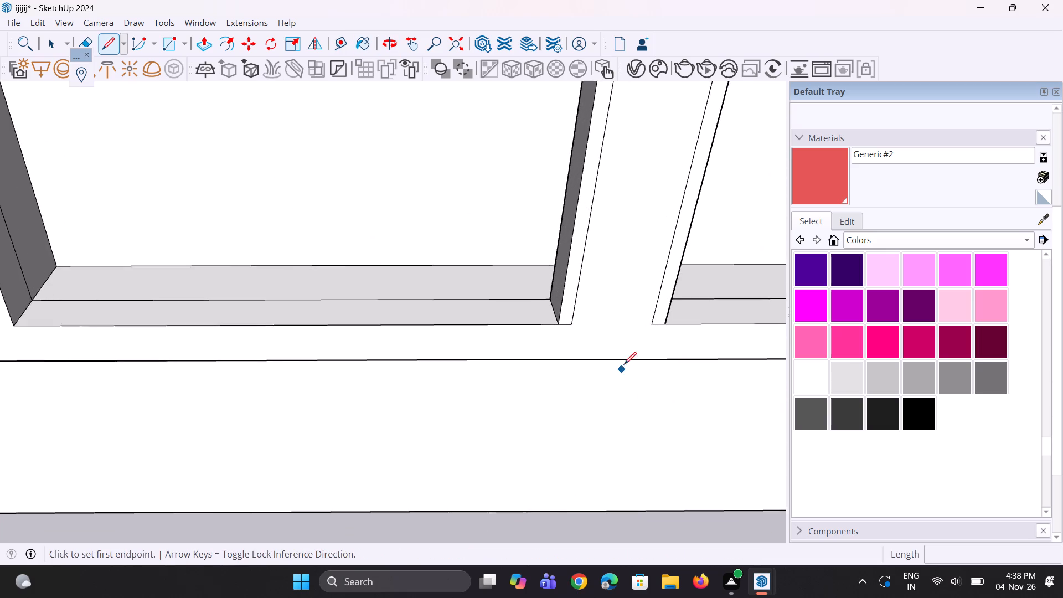
scroll(625, 363, up, 3)
click(662, 309)
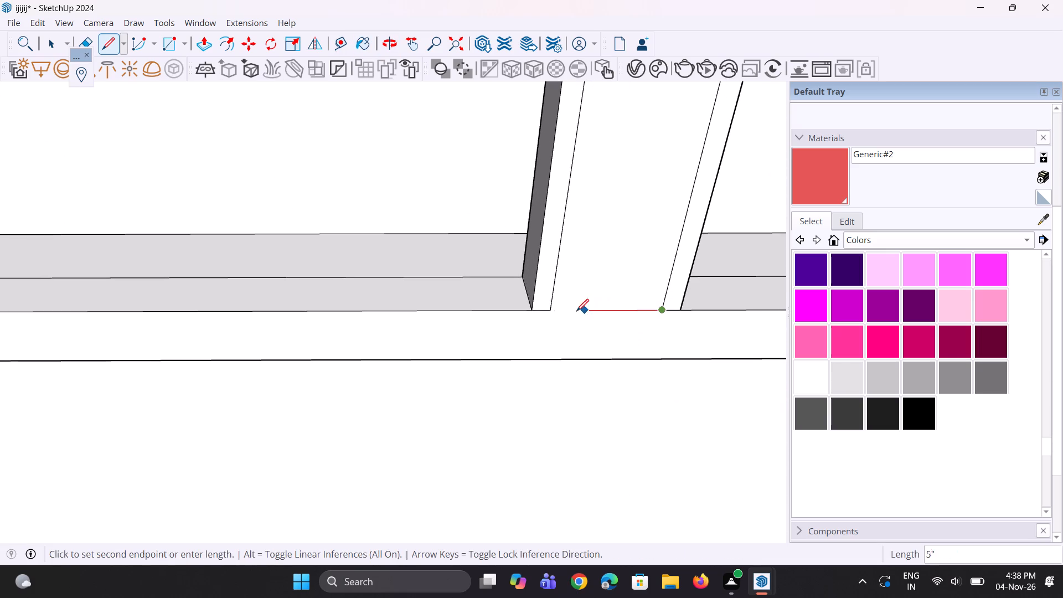
click(551, 312)
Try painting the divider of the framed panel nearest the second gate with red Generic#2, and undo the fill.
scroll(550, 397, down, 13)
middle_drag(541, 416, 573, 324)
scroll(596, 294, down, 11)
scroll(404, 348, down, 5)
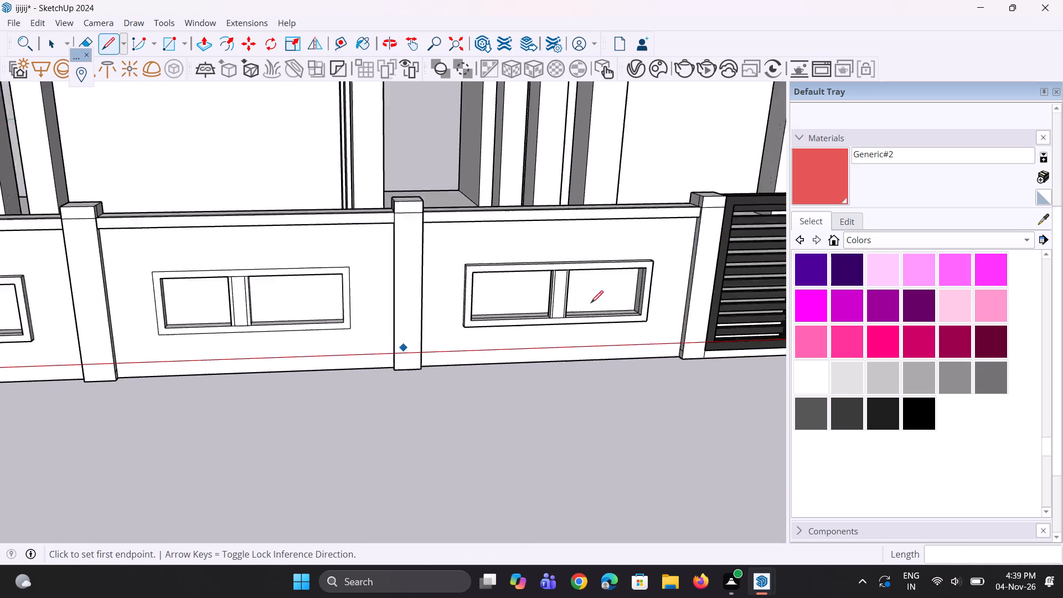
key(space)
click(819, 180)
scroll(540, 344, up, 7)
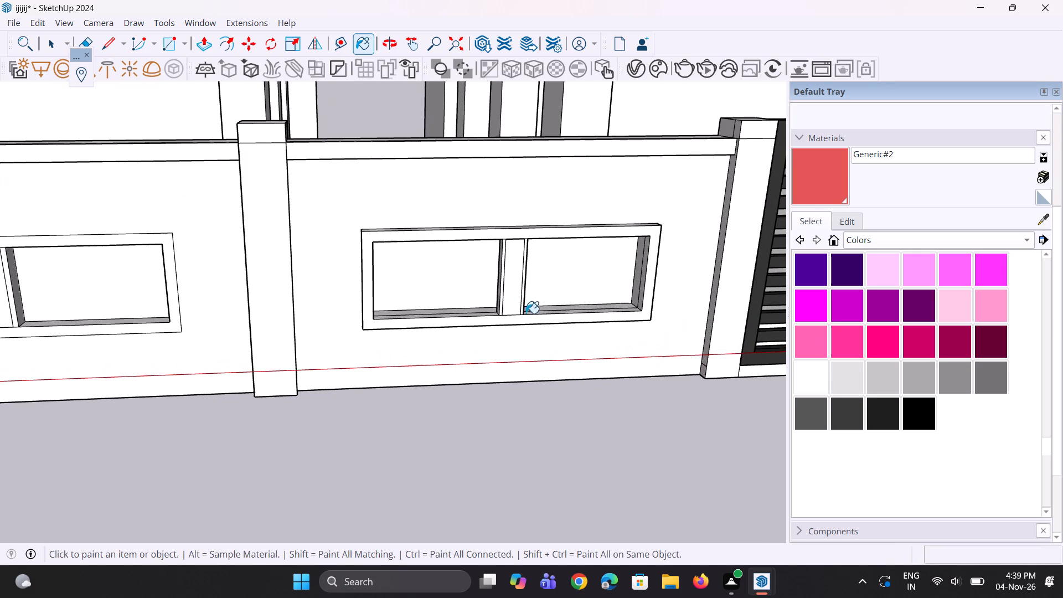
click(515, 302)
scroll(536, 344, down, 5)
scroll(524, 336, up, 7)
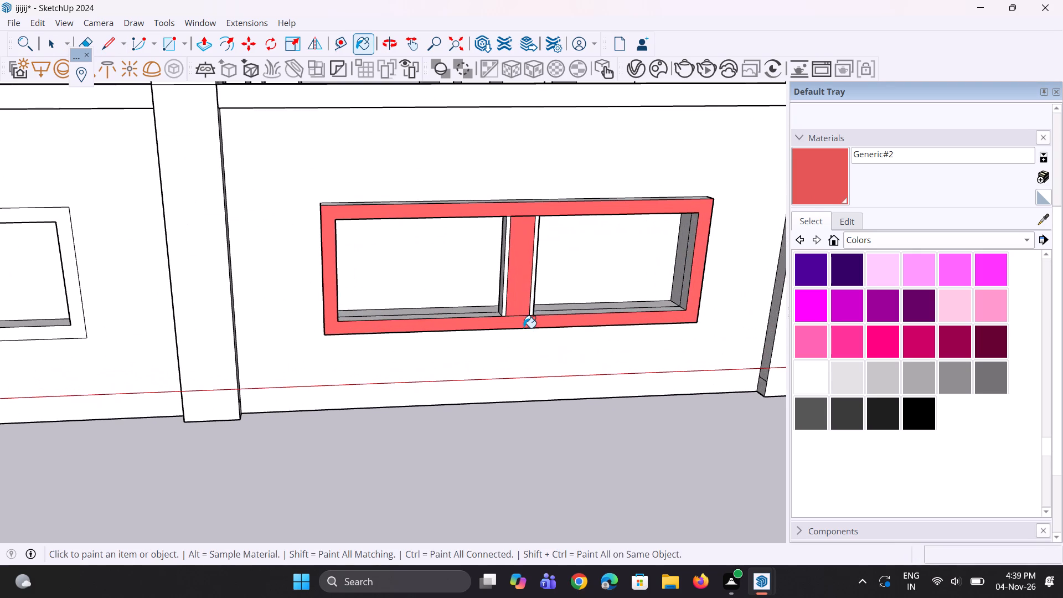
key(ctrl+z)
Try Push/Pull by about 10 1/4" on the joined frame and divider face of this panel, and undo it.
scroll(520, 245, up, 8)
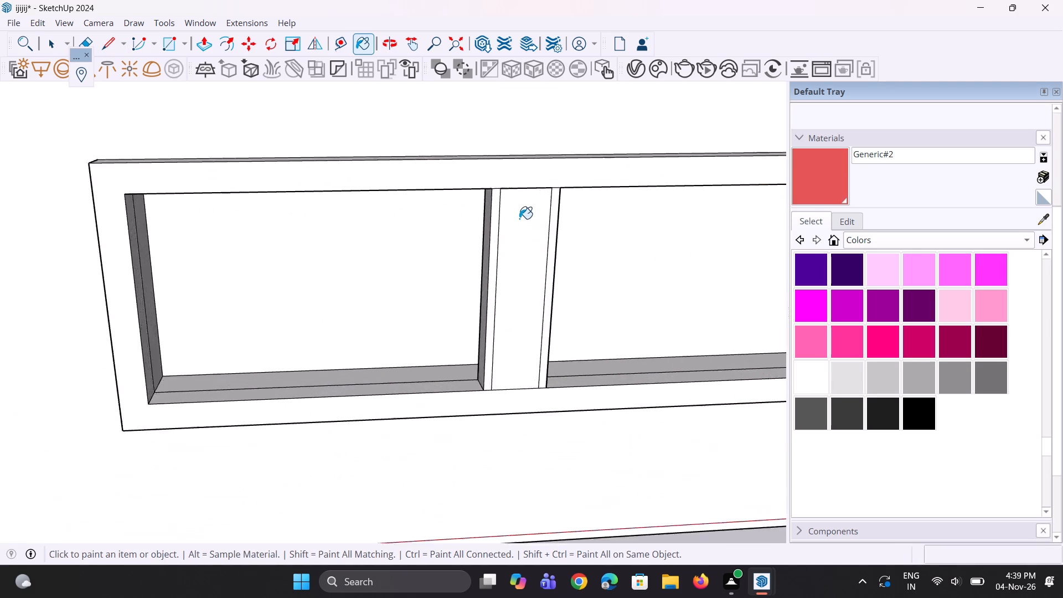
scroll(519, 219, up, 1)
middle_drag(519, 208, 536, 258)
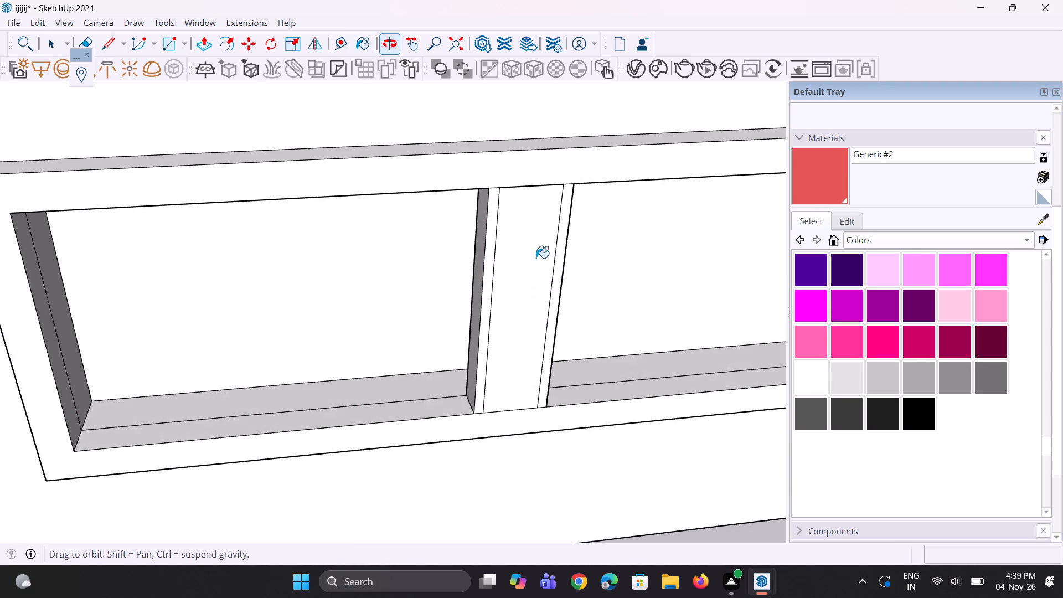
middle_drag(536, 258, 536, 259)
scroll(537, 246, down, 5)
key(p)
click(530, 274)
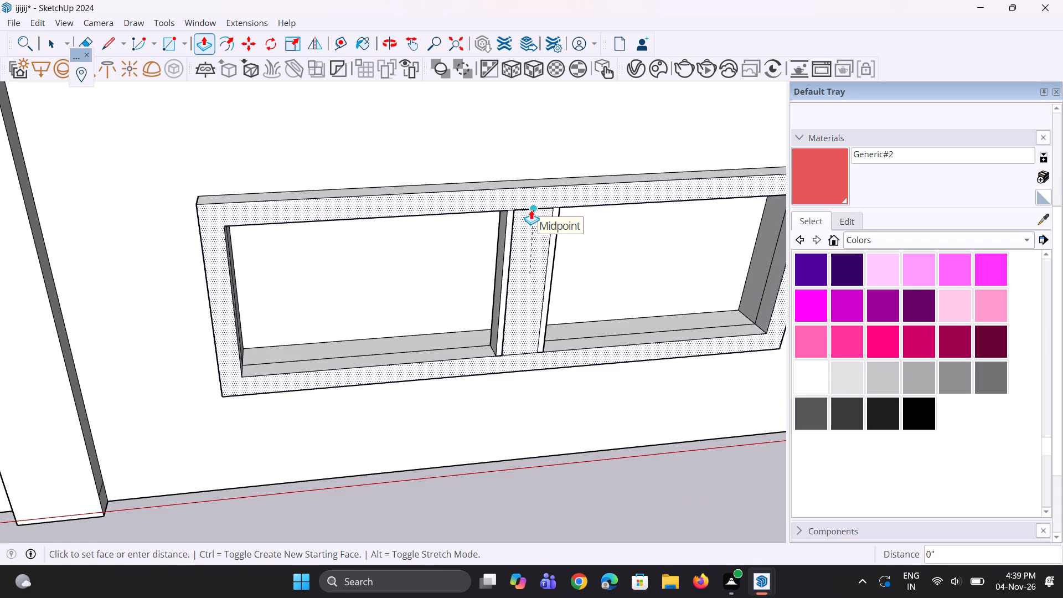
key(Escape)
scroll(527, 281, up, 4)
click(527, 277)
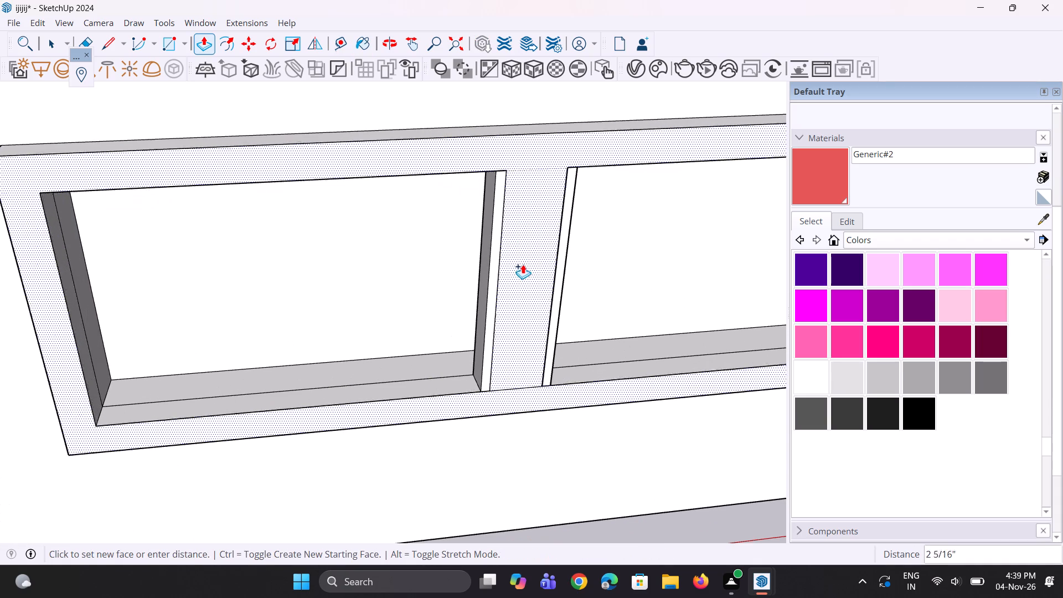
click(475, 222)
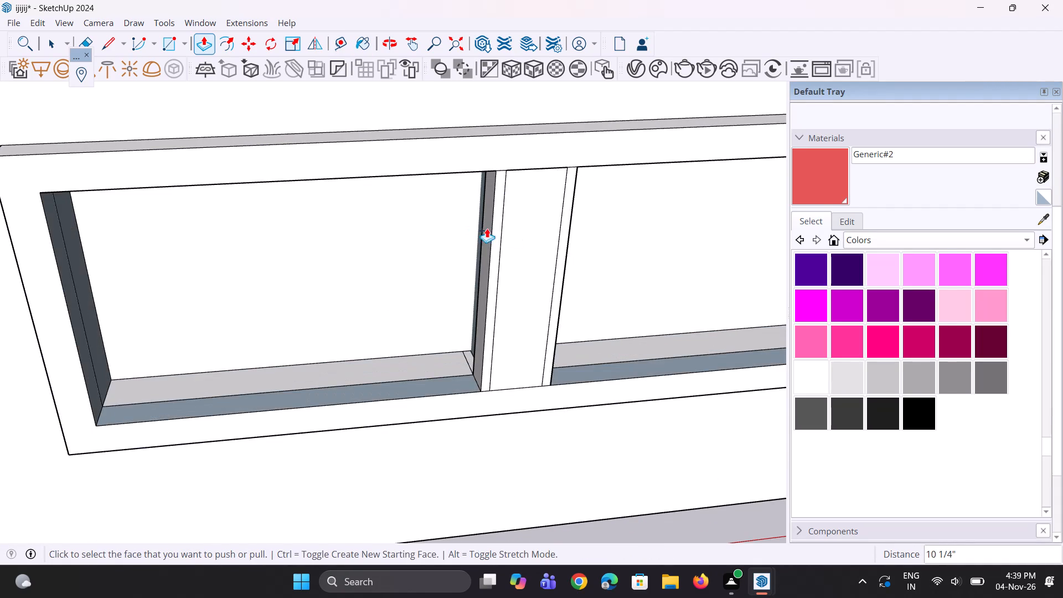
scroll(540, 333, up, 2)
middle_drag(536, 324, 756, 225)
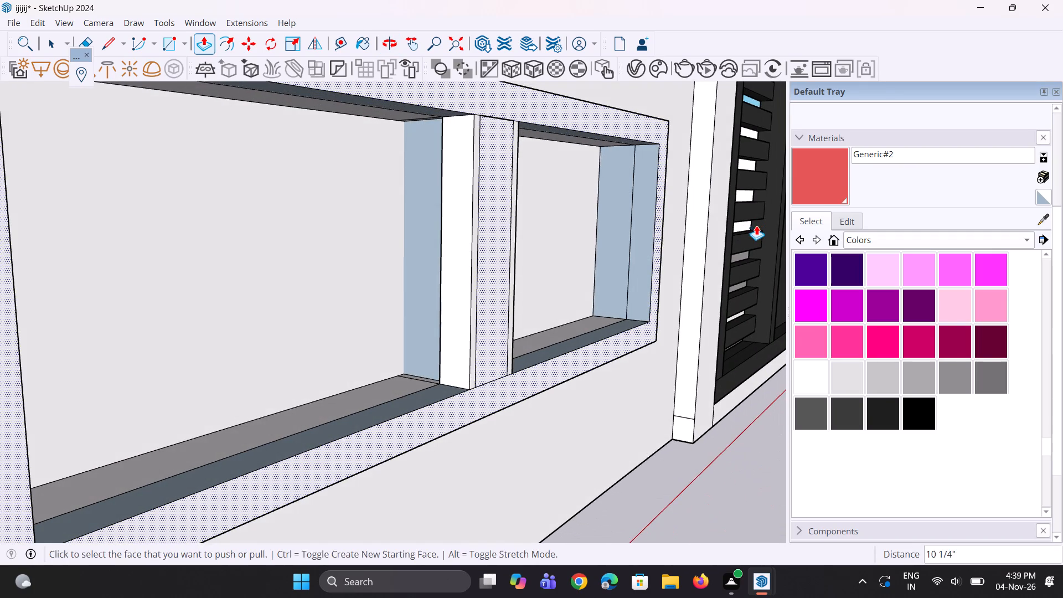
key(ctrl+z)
Draw a line about 7 3/16" long across the divider's top between its side strips to separate it from the frame.
scroll(565, 246, up, 1)
middle_drag(562, 247, 502, 280)
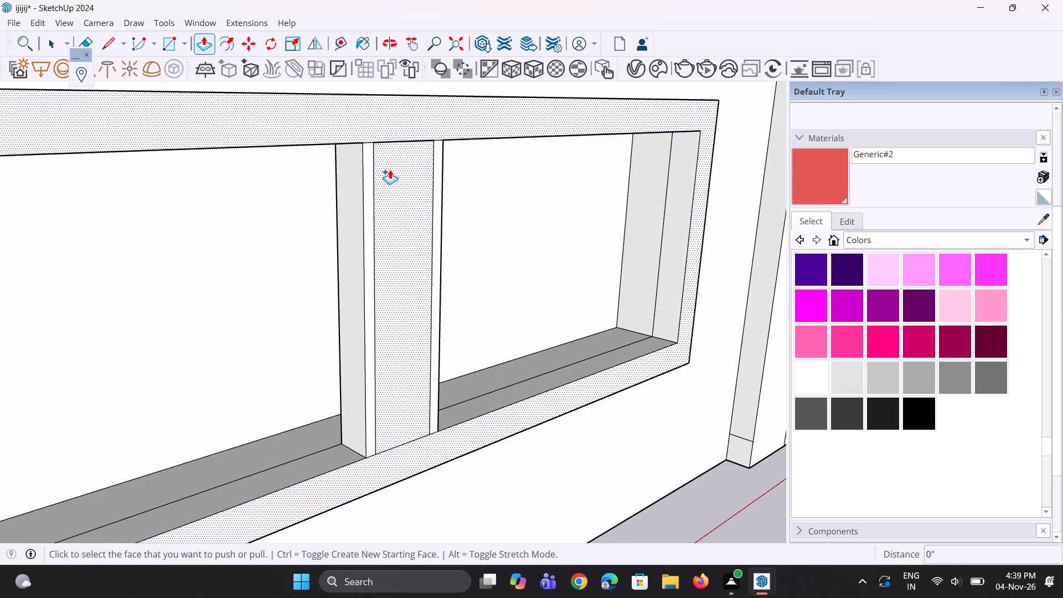
scroll(390, 169, down, 5)
middle_drag(390, 145, 400, 145)
key(l)
scroll(398, 162, up, 13)
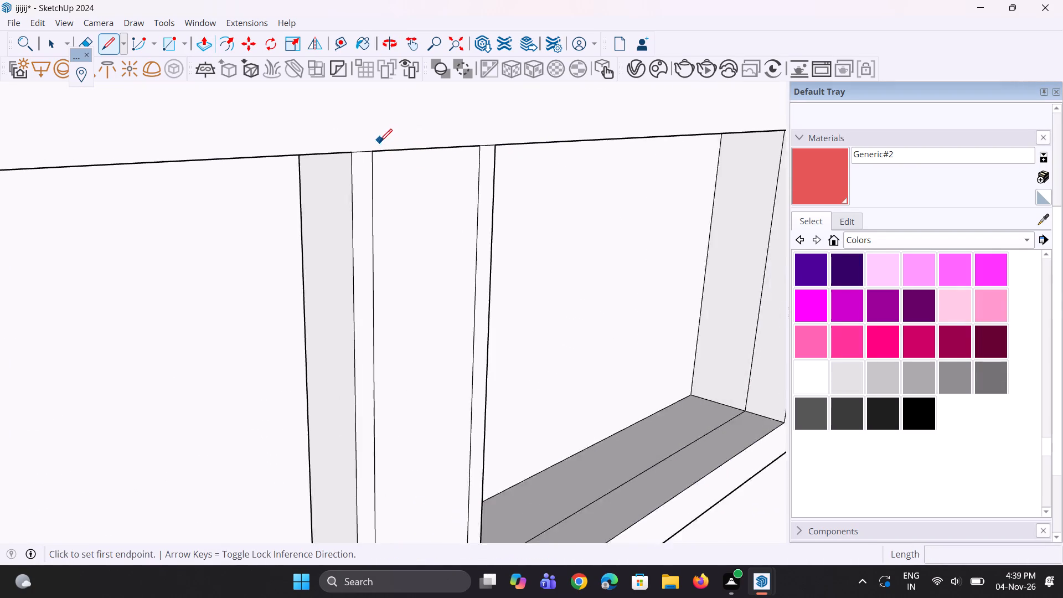
scroll(380, 141, up, 15)
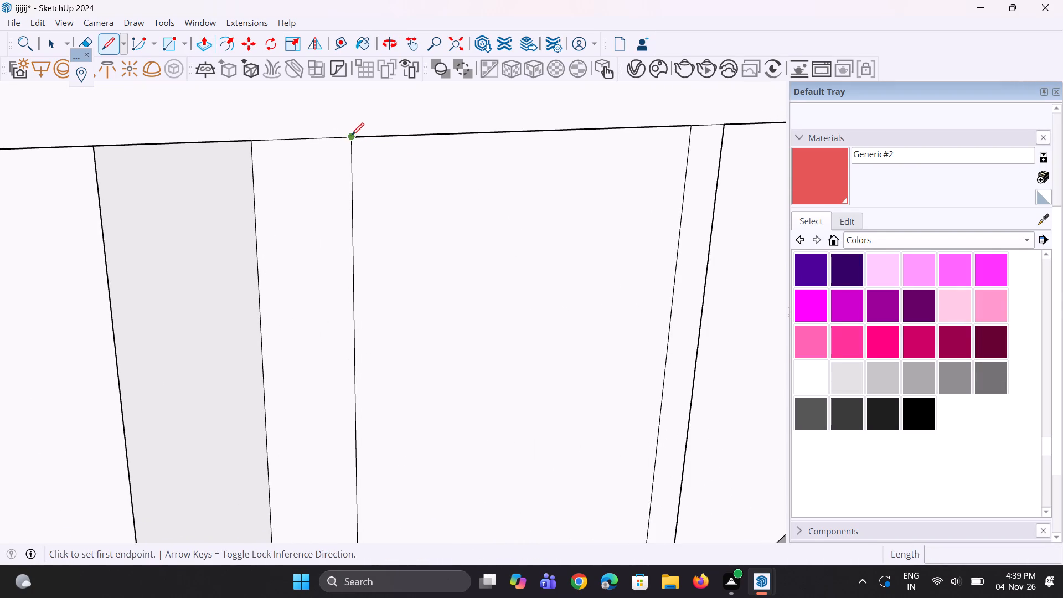
click(352, 135)
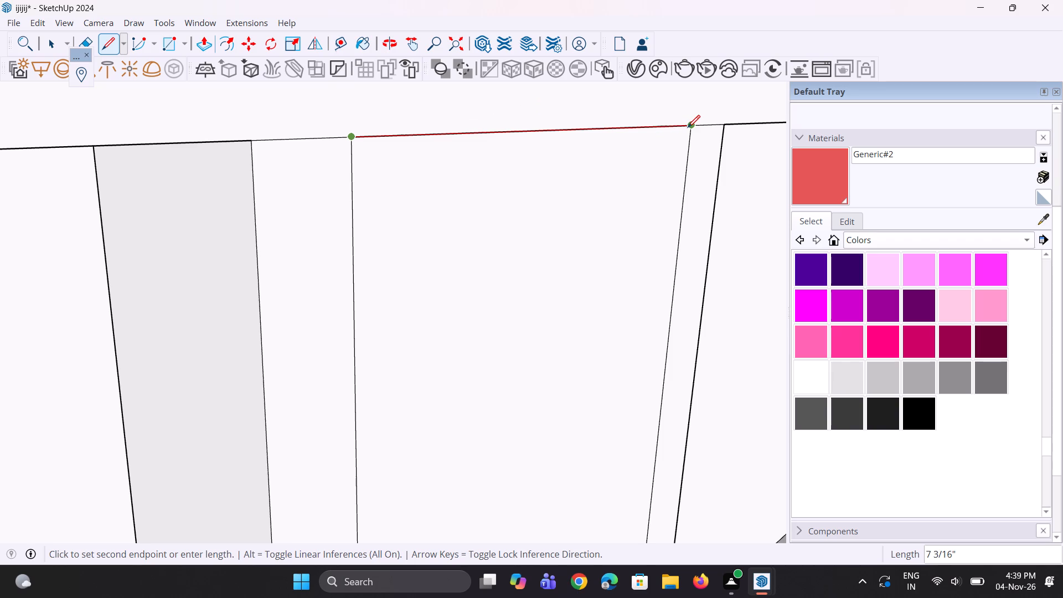
click(688, 127)
scroll(482, 163, down, 11)
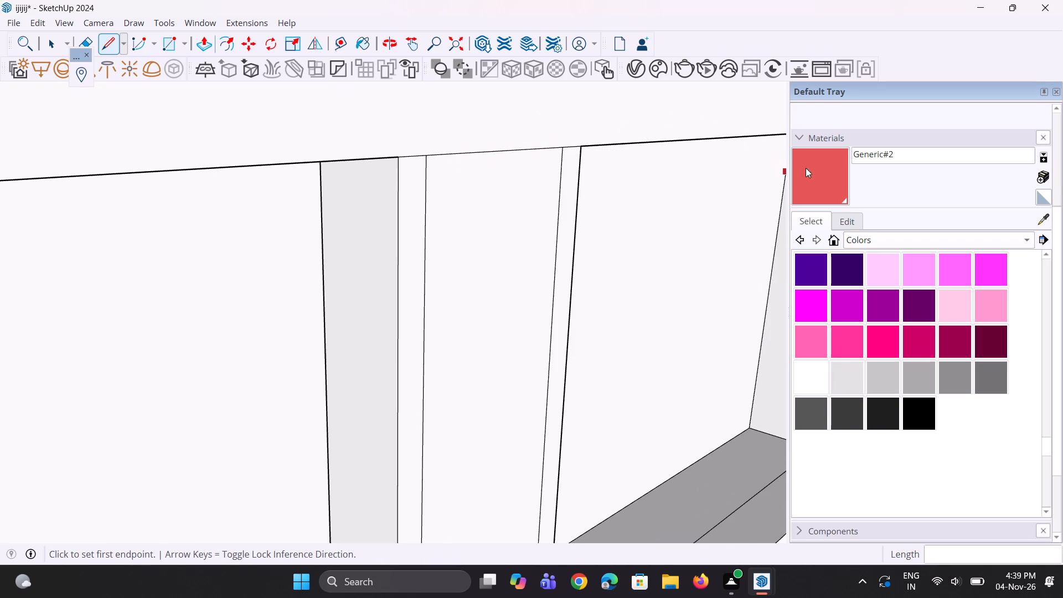
Paint the divider fronts of the two framed panels nearest the second gate with red Generic#2, leaving their side strips white.
click(815, 168)
click(499, 249)
scroll(469, 229, down, 19)
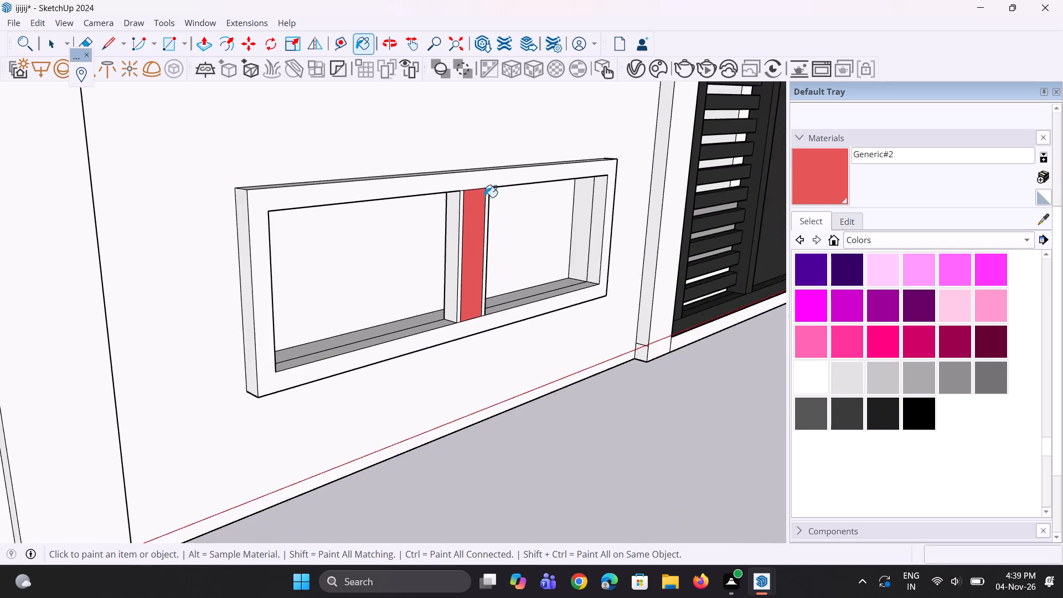
scroll(484, 197, down, 13)
scroll(241, 248, up, 9)
scroll(343, 269, up, 5)
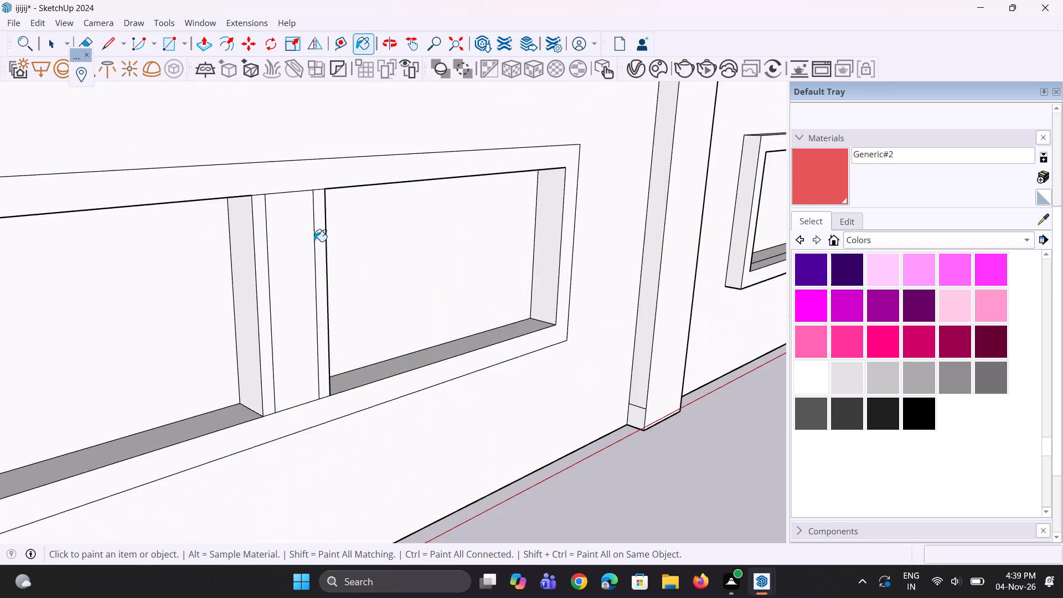
scroll(309, 237, up, 9)
click(299, 245)
scroll(362, 283, down, 8)
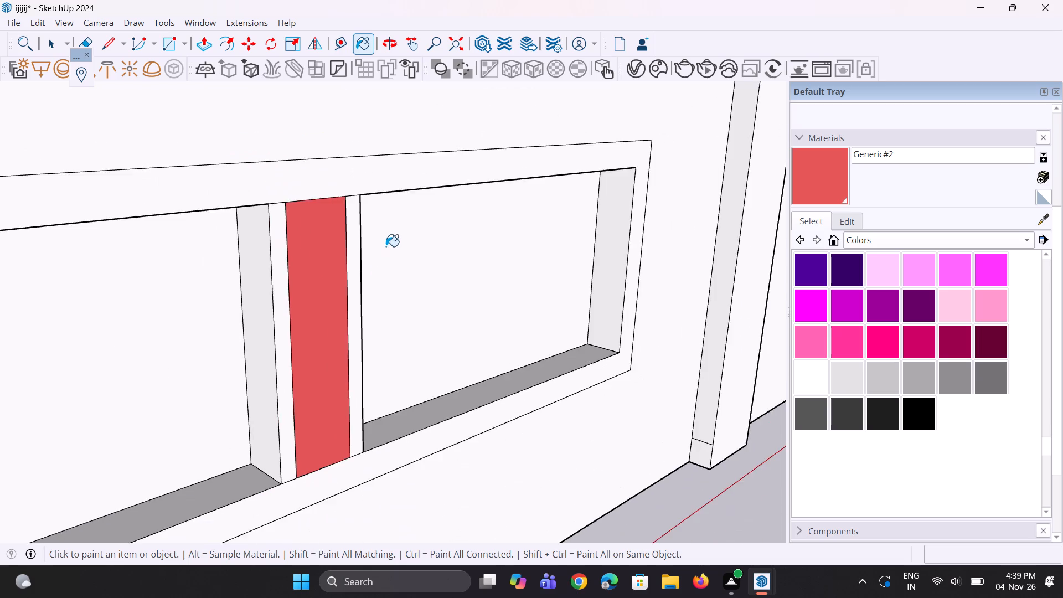
scroll(386, 246, down, 15)
scroll(244, 298, down, 5)
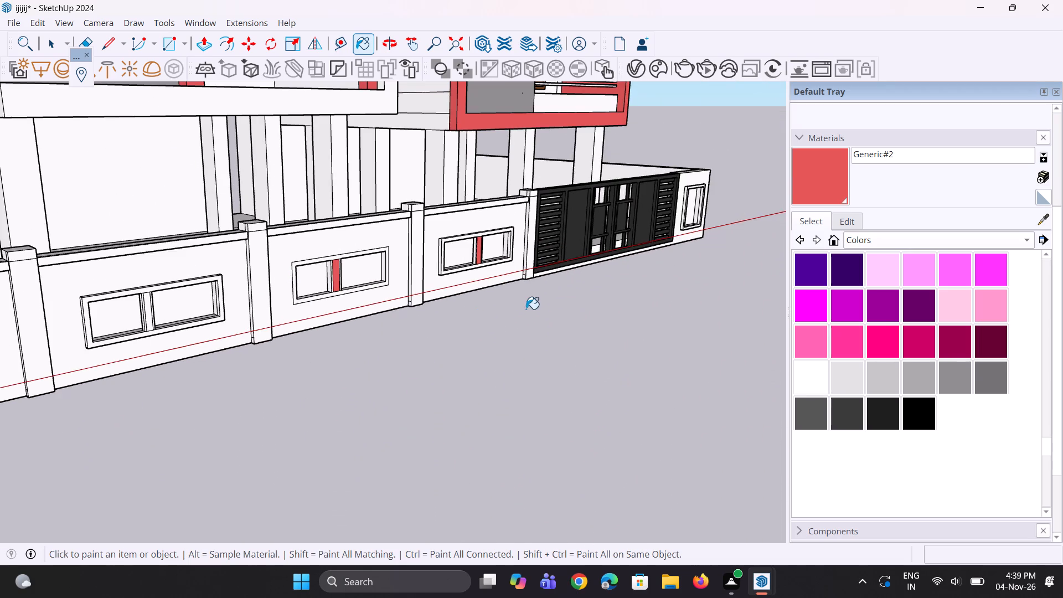
Paint the divider fronts of the remaining two framed panels, towards the first gate, with red Generic#2.
scroll(61, 308, up, 5)
scroll(185, 303, up, 8)
click(185, 302)
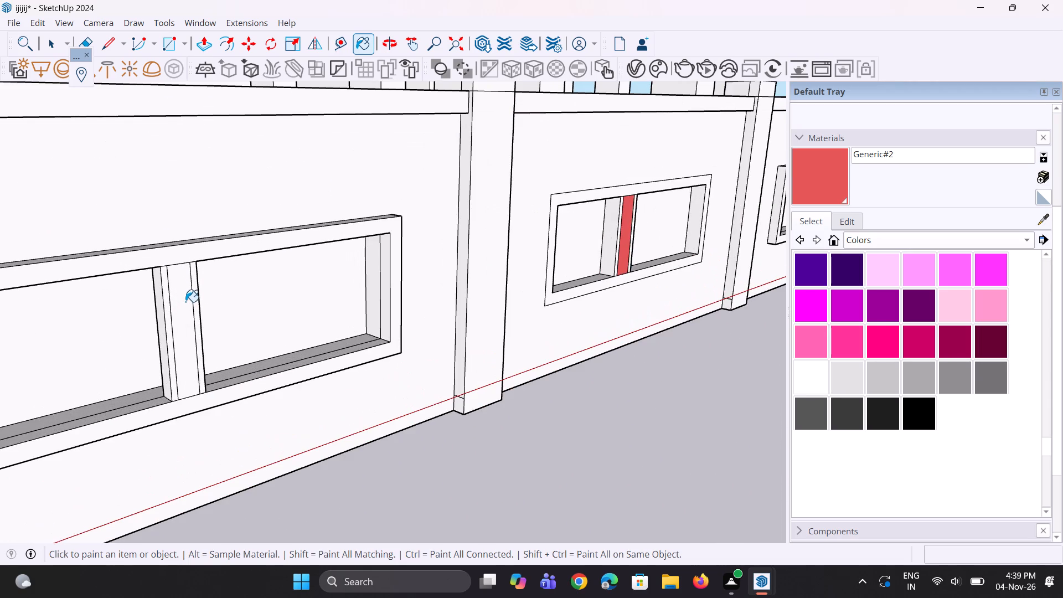
scroll(351, 328, down, 17)
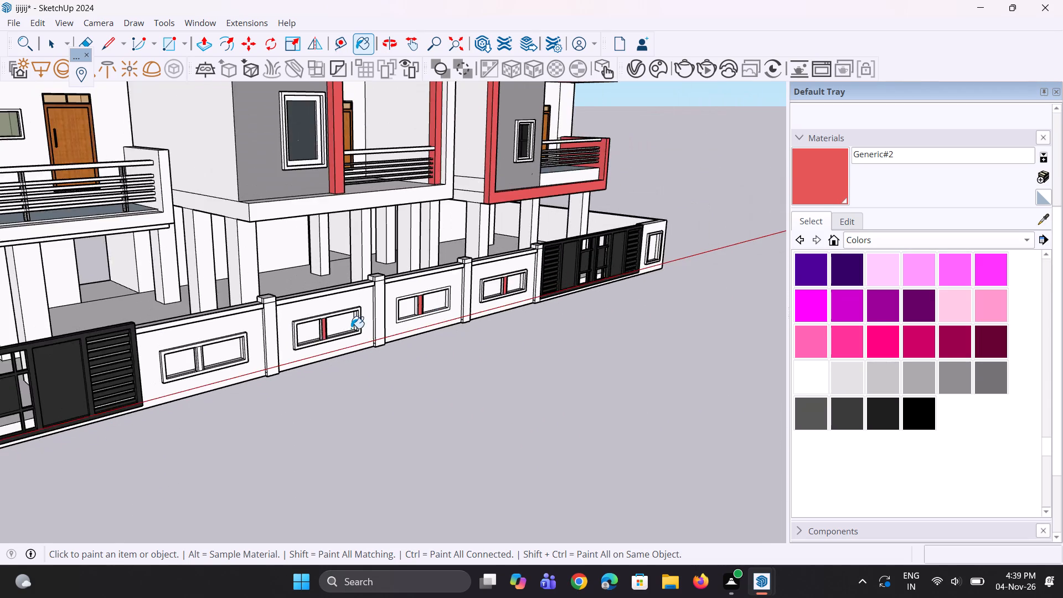
scroll(351, 328, down, 5)
scroll(287, 331, up, 19)
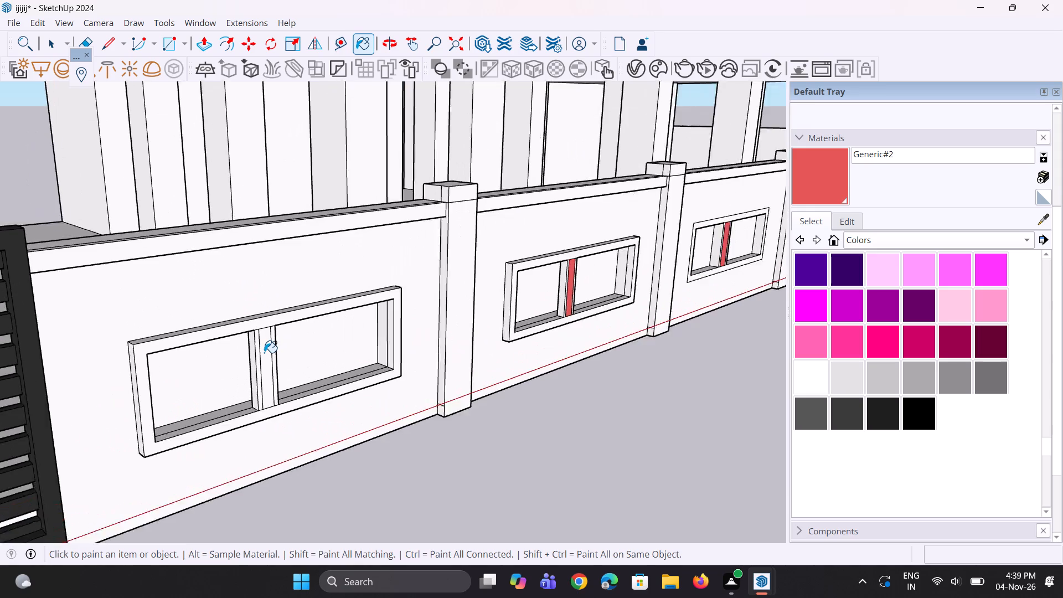
scroll(264, 353, up, 2)
click(264, 352)
Examine the boundary wall's full front, including both gates and the small framed panels at its ends.
scroll(413, 334, down, 6)
scroll(585, 318, down, 14)
scroll(351, 372, up, 11)
middle_drag(352, 364, 119, 384)
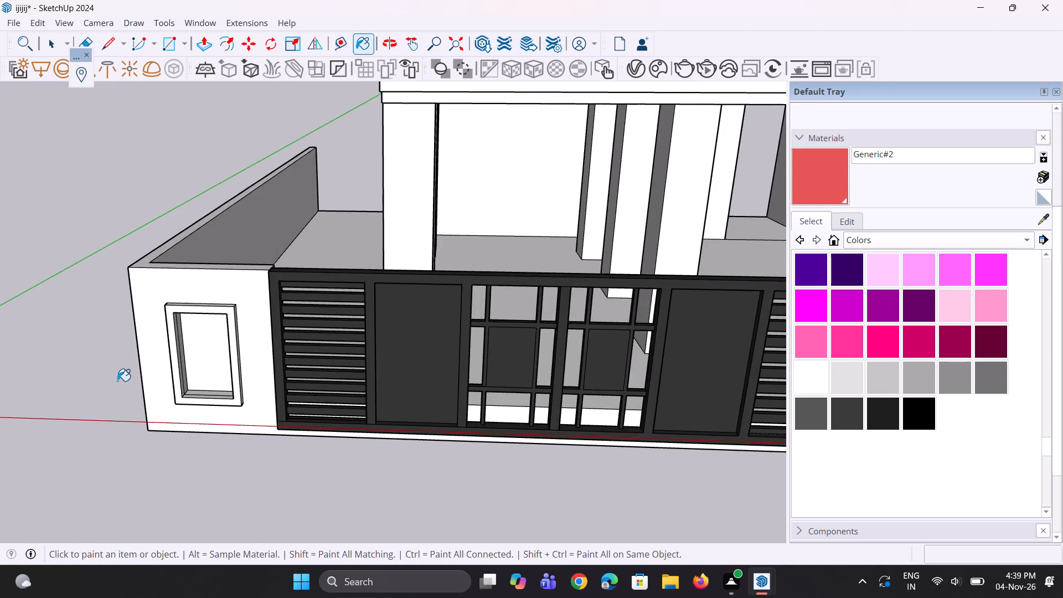
scroll(114, 377, down, 13)
scroll(154, 377, up, 1)
middle_drag(154, 377, 150, 324)
scroll(117, 311, down, 5)
scroll(495, 400, up, 8)
middle_drag(476, 363, 416, 400)
scroll(312, 352, down, 6)
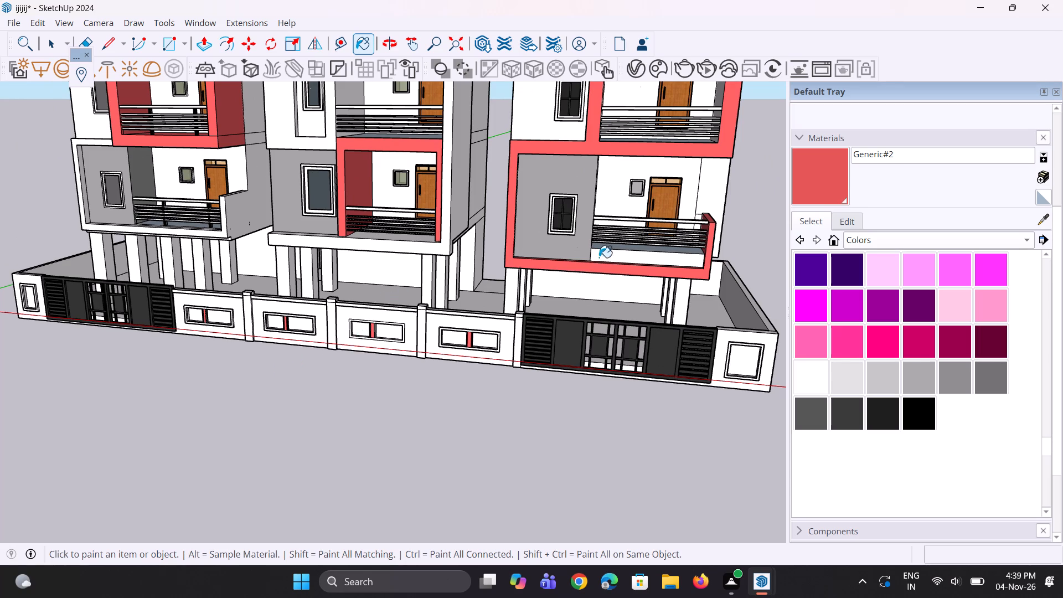
Sample the grey Generic material from the tower's wall and paint the recessed backs of the two panels nearest the second gate.
click(1043, 221)
click(558, 172)
scroll(466, 349, up, 8)
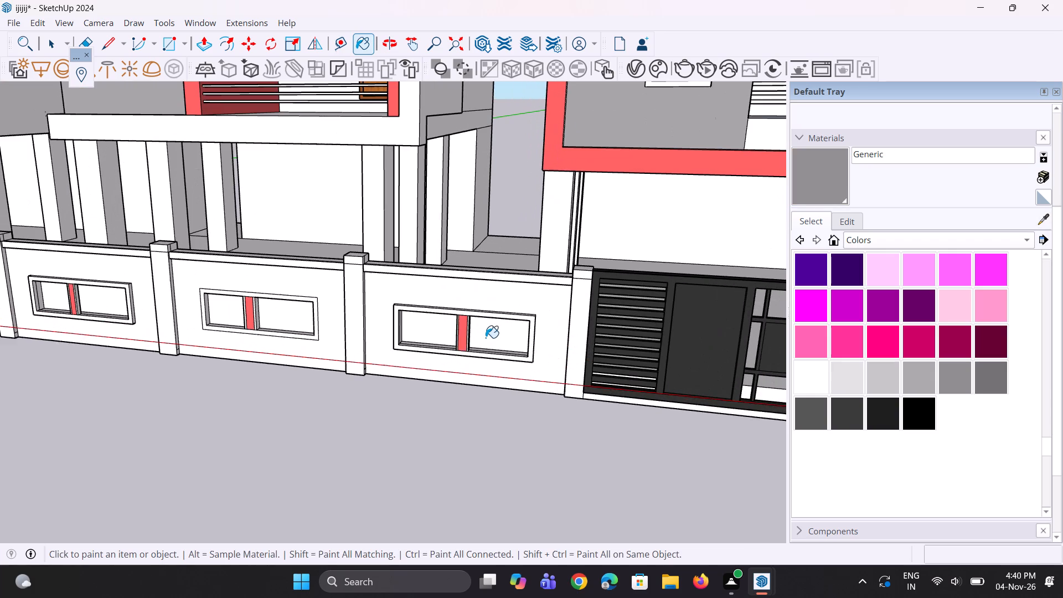
click(486, 338)
scroll(429, 344, down, 5)
scroll(207, 333, up, 3)
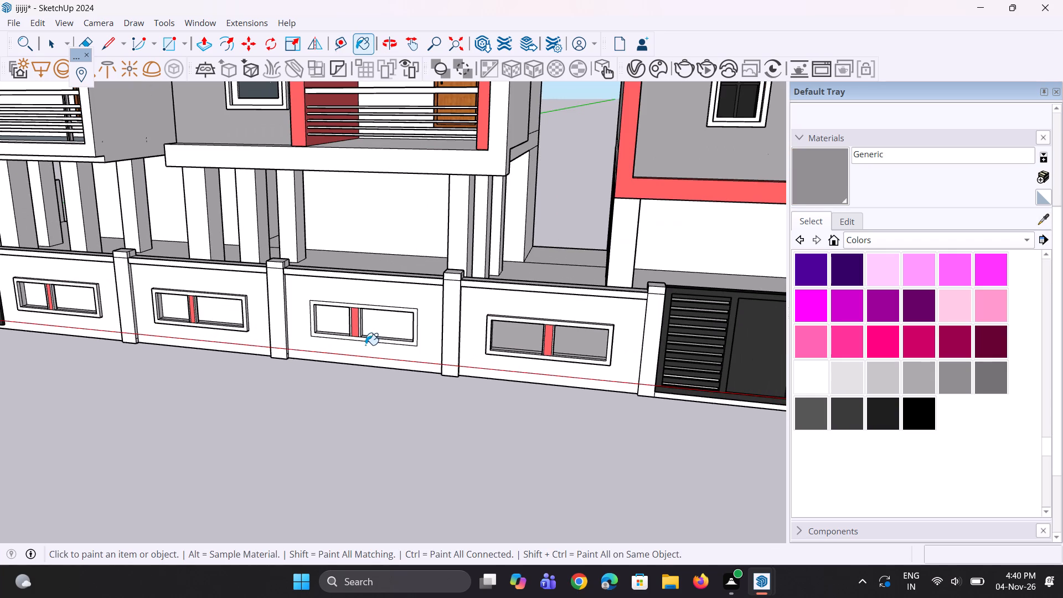
click(391, 332)
scroll(422, 339, down, 4)
click(353, 326)
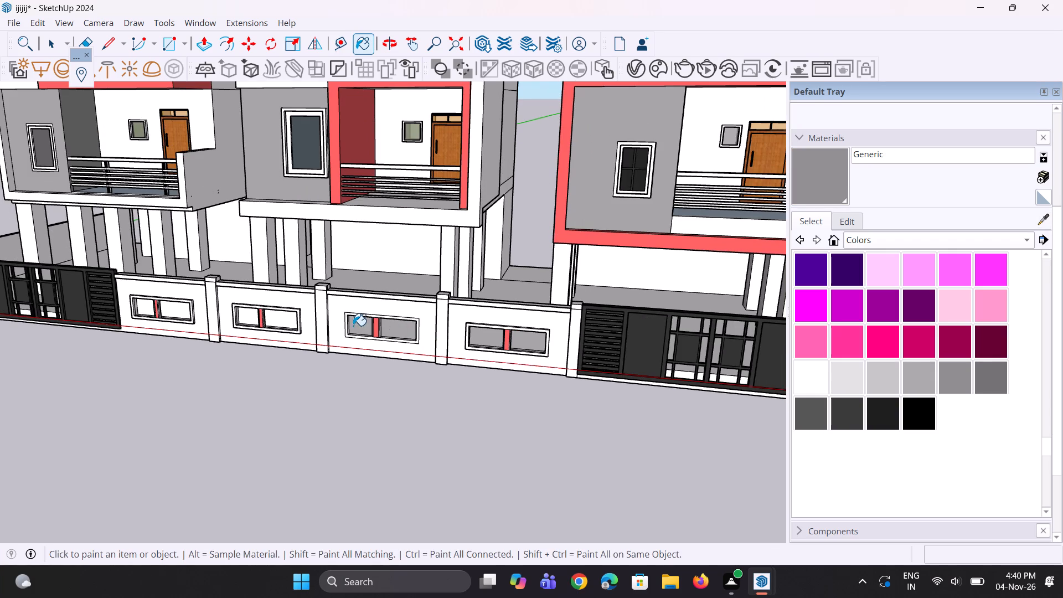
Paint the recessed backs of the other two divided panels, towards the first gate, with grey Generic.
scroll(213, 353, up, 3)
scroll(275, 315, up, 4)
click(310, 312)
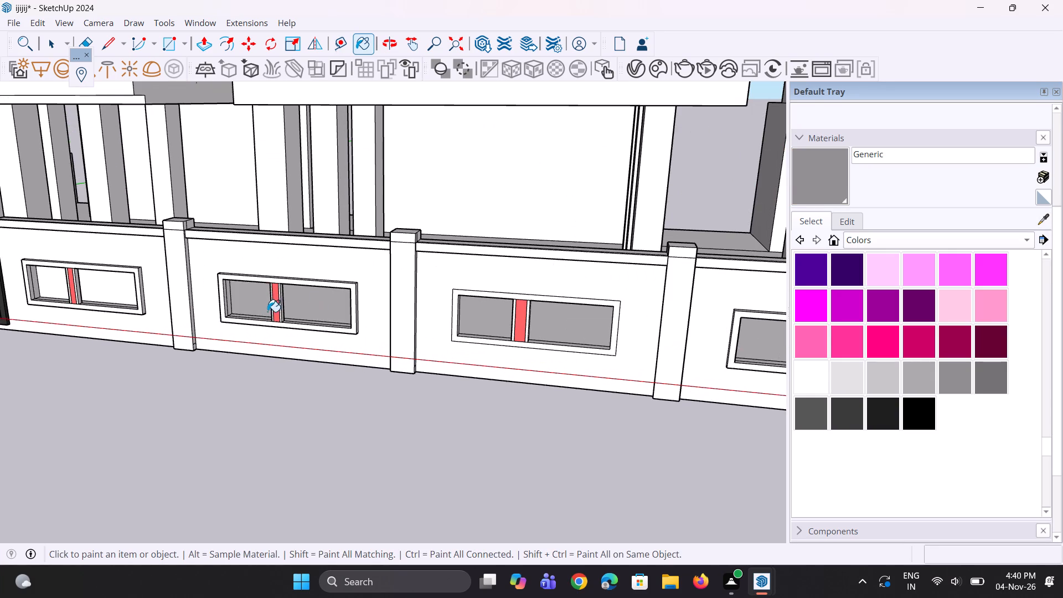
scroll(261, 312, up, 2)
scroll(325, 395, down, 6)
scroll(121, 339, up, 3)
click(168, 319)
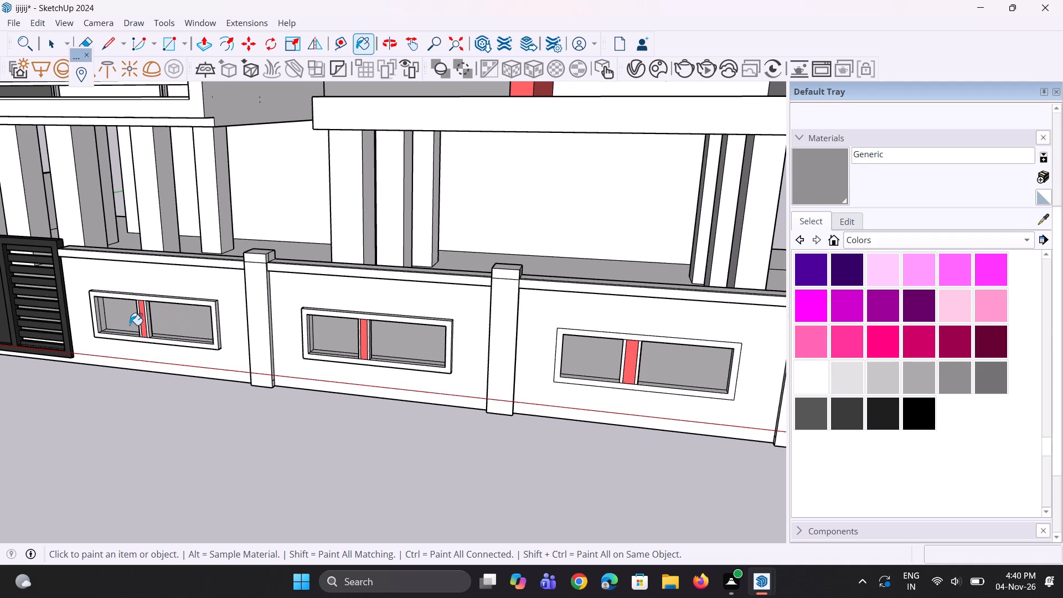
click(116, 326)
Widen both side strips of the divider in the panel nearest the first gate by 2 1/2" each with Push/Pull.
scroll(145, 327, up, 3)
key(p)
scroll(164, 335, up, 5)
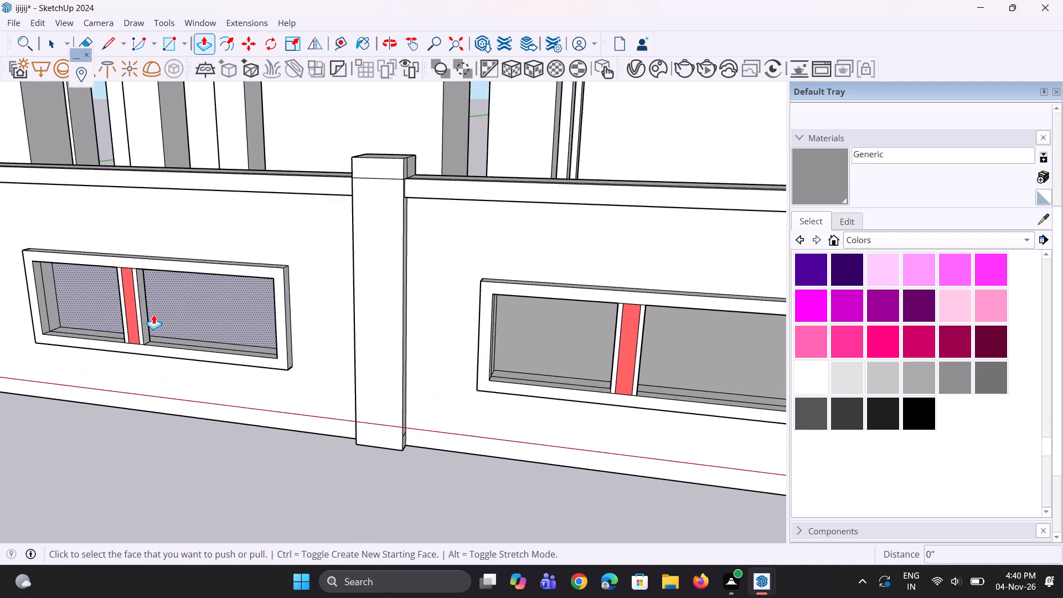
scroll(153, 315, up, 6)
click(136, 323)
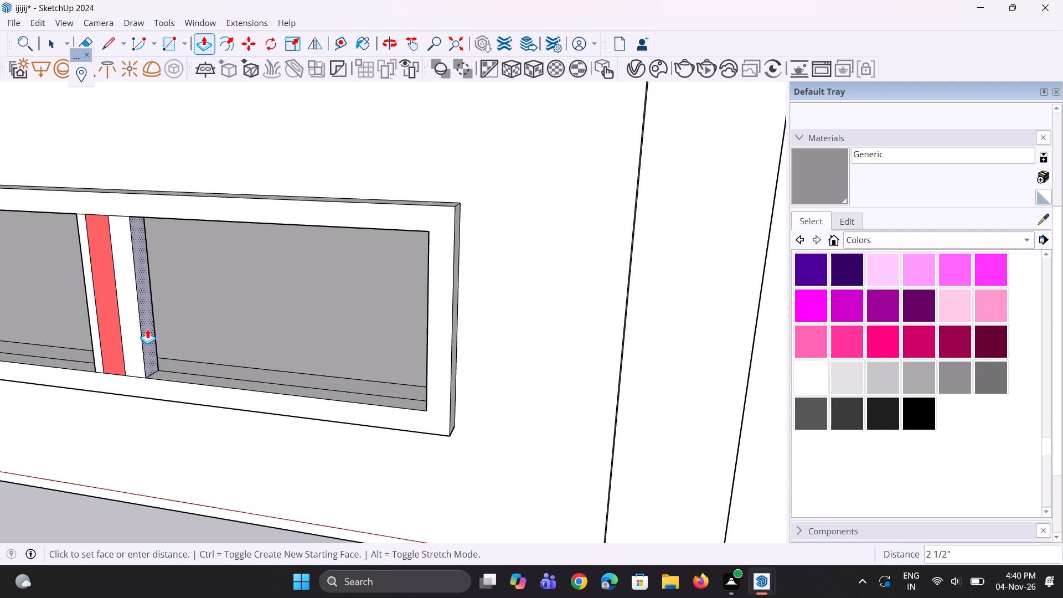
click(147, 329)
scroll(101, 339, up, 1)
middle_drag(101, 339, 393, 283)
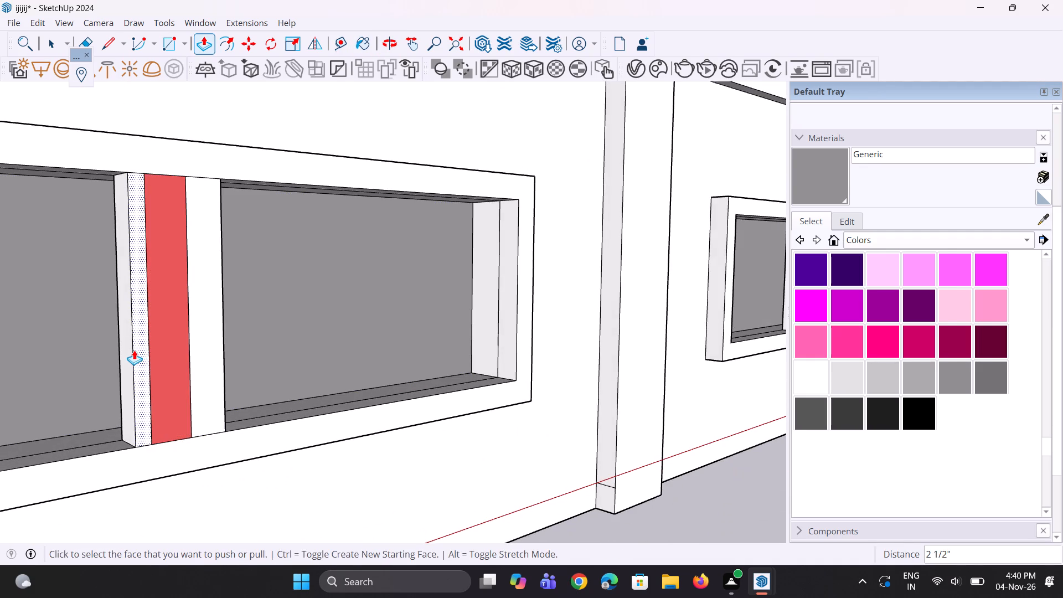
double_click(132, 350)
middle_drag(249, 354, 143, 363)
scroll(81, 352, down, 5)
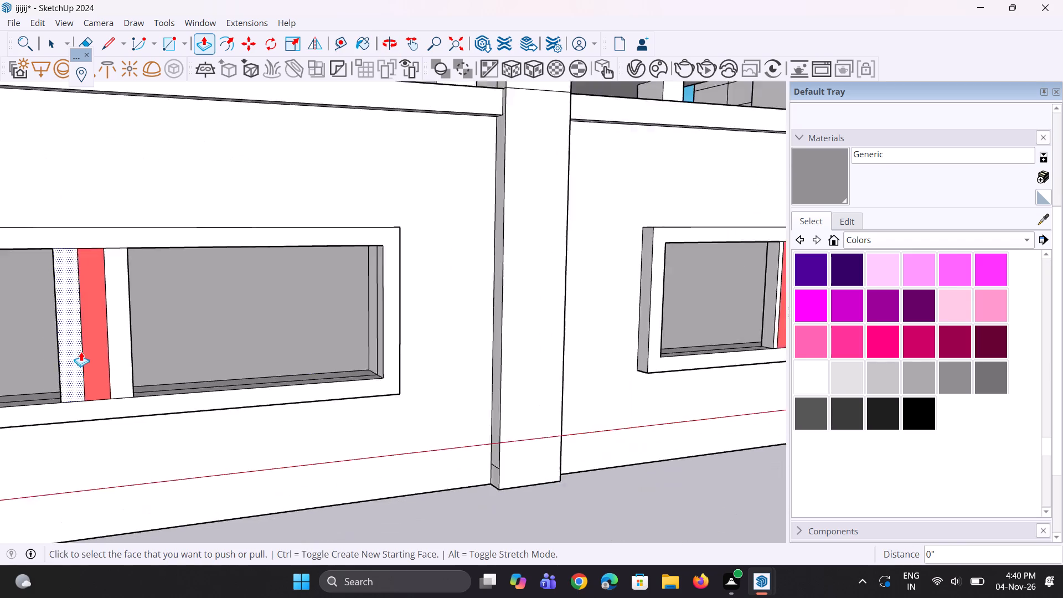
Widen both side strips of the red divider in the second panel from the first gate by 2 1/2" each with Push/Pull.
scroll(81, 352, down, 8)
middle_drag(344, 348, 278, 377)
scroll(226, 355, down, 12)
middle_drag(331, 358, 323, 359)
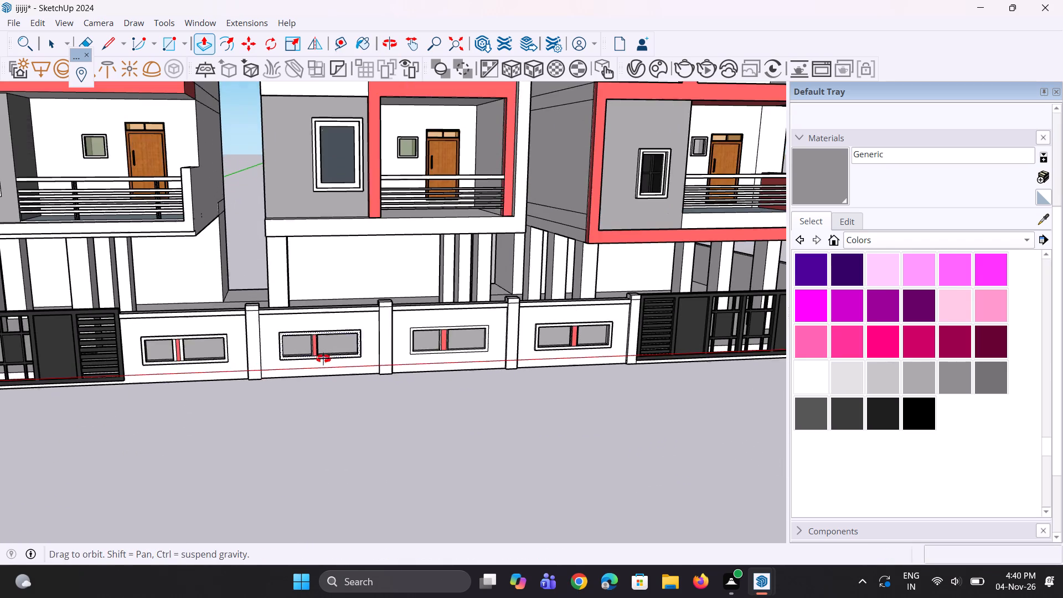
middle_drag(323, 359, 211, 357)
scroll(288, 327, up, 17)
double_click(268, 339)
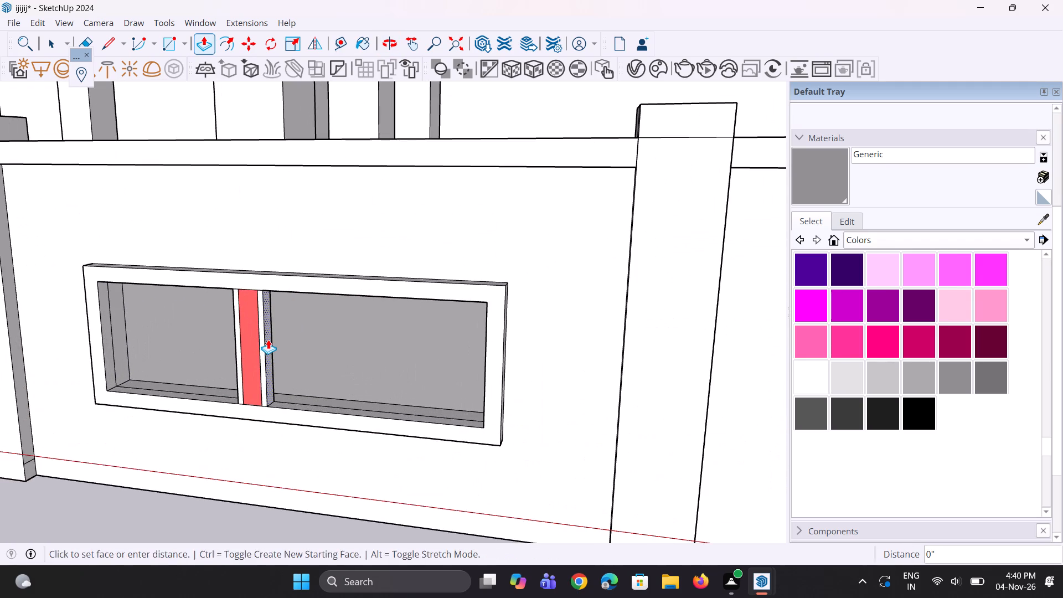
middle_drag(230, 359, 582, 319)
scroll(334, 376, up, 1)
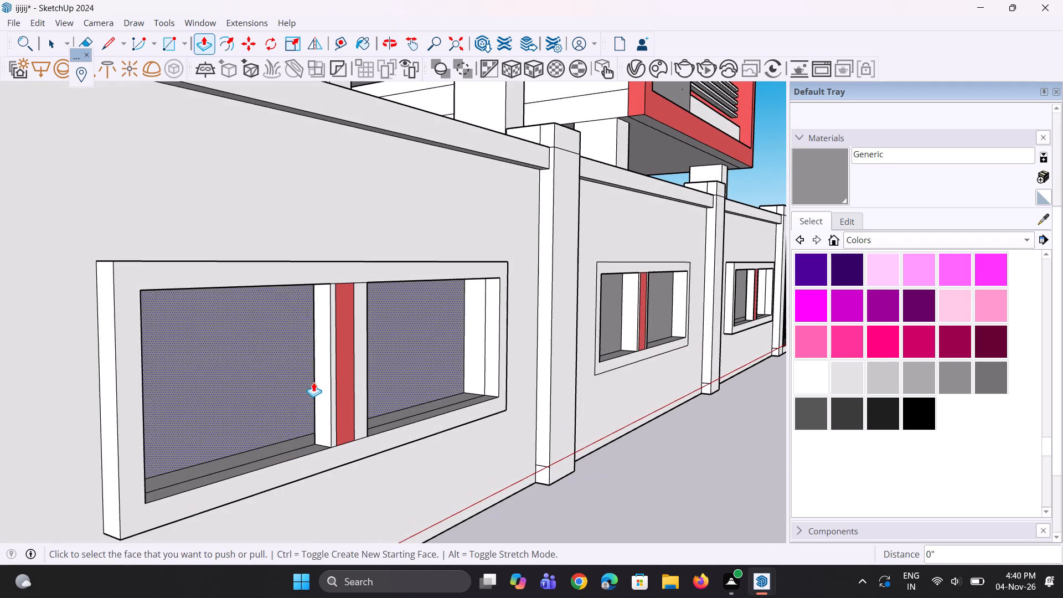
double_click(322, 380)
Widen both side strips of the red divider in the third panel from the first gate by the same 2 1/2" with Push/Pull.
scroll(183, 406, down, 13)
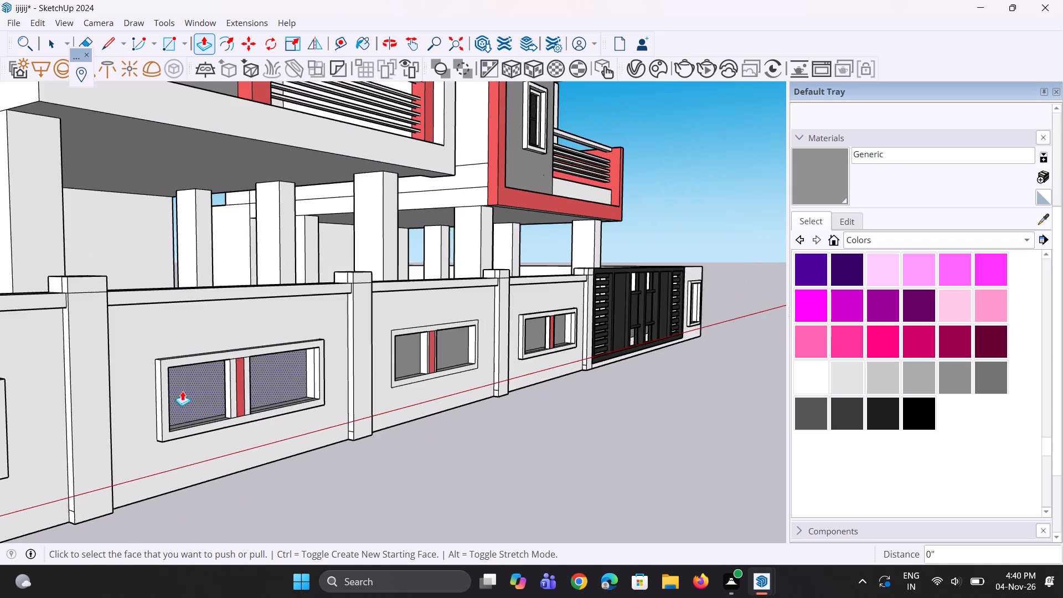
middle_drag(473, 348, 455, 360)
scroll(360, 383, up, 15)
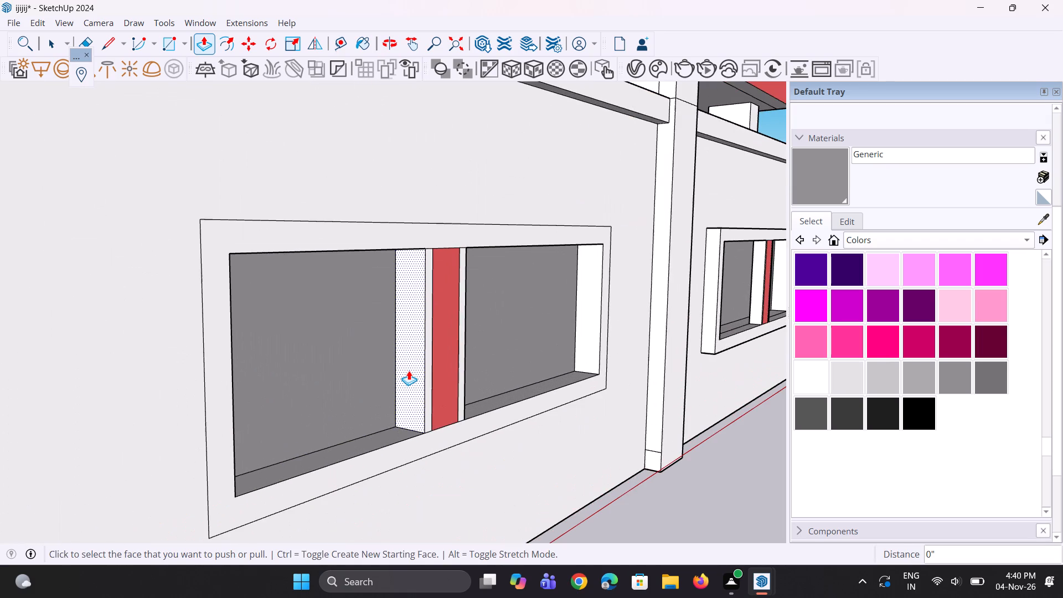
double_click(409, 370)
middle_drag(673, 250, 198, 313)
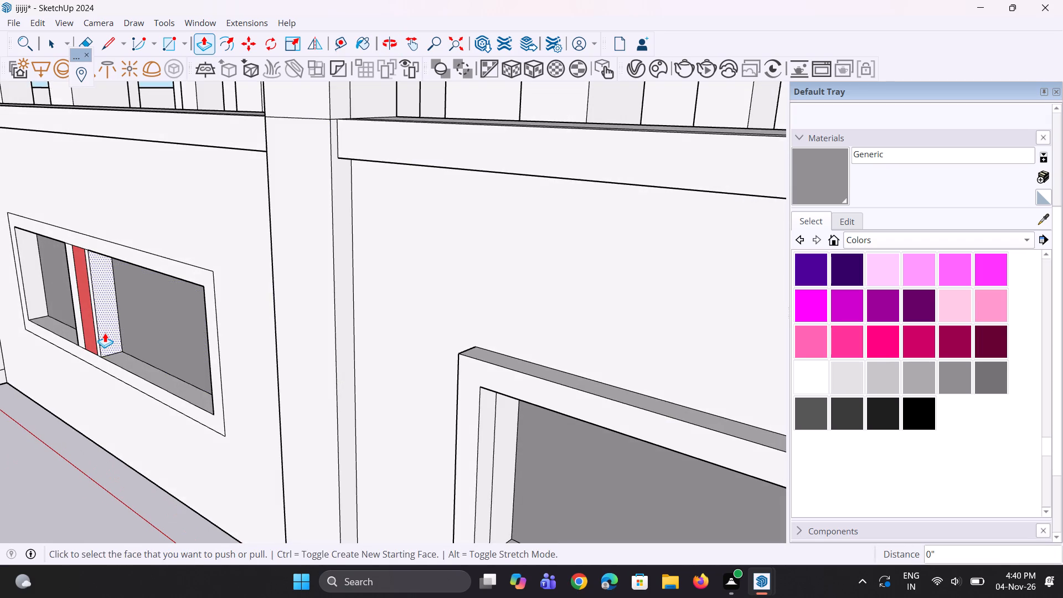
double_click(105, 333)
Widen both side strips of the red divider in the panel nearest the second gate by the same 2 1/2" with Push/Pull.
middle_drag(101, 366, 266, 315)
scroll(244, 286, down, 6)
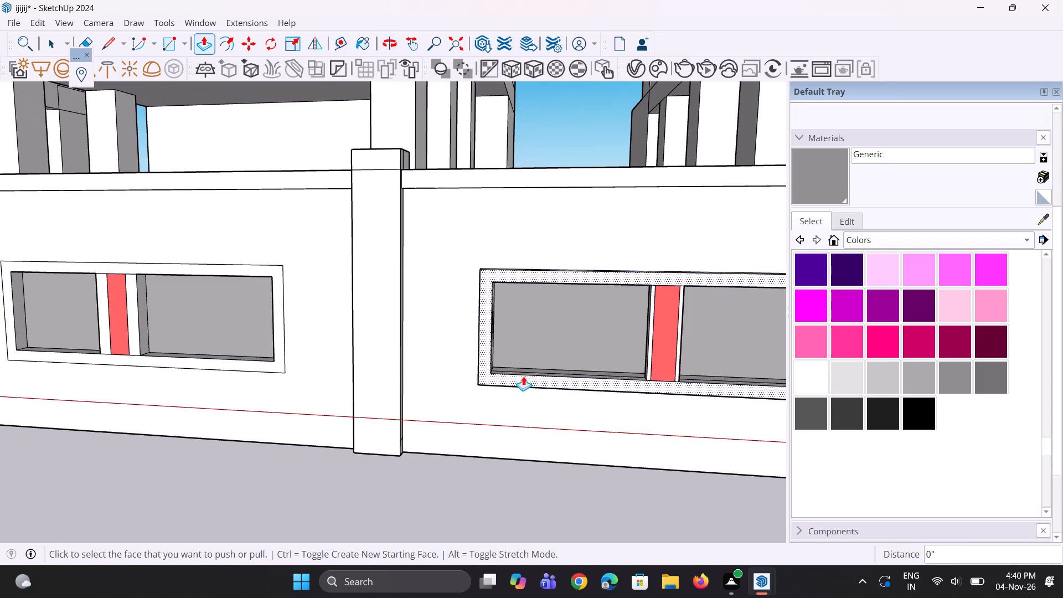
scroll(634, 337, up, 6)
middle_drag(640, 336, 709, 334)
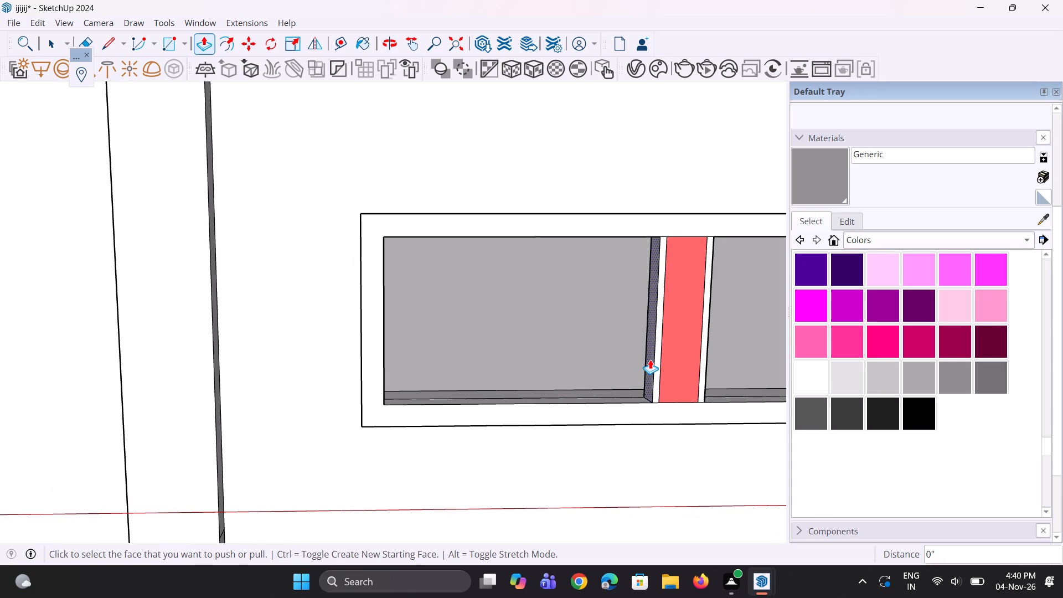
double_click(650, 359)
middle_drag(706, 329, 488, 346)
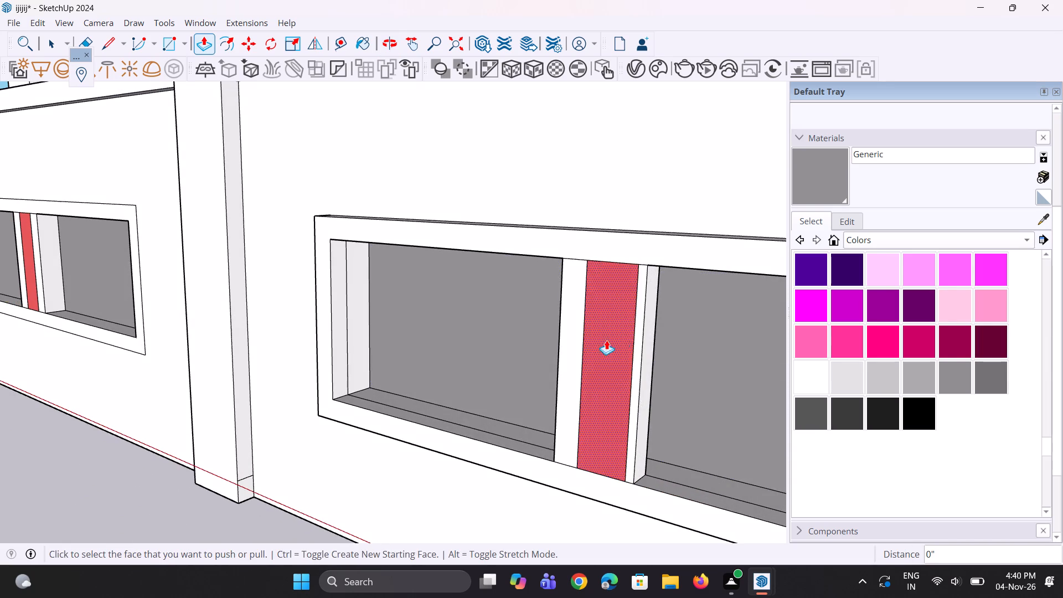
double_click(651, 317)
Examine the finished dividers along the boundary wall, both gates and the lower floors of the three towers.
scroll(373, 347, down, 11)
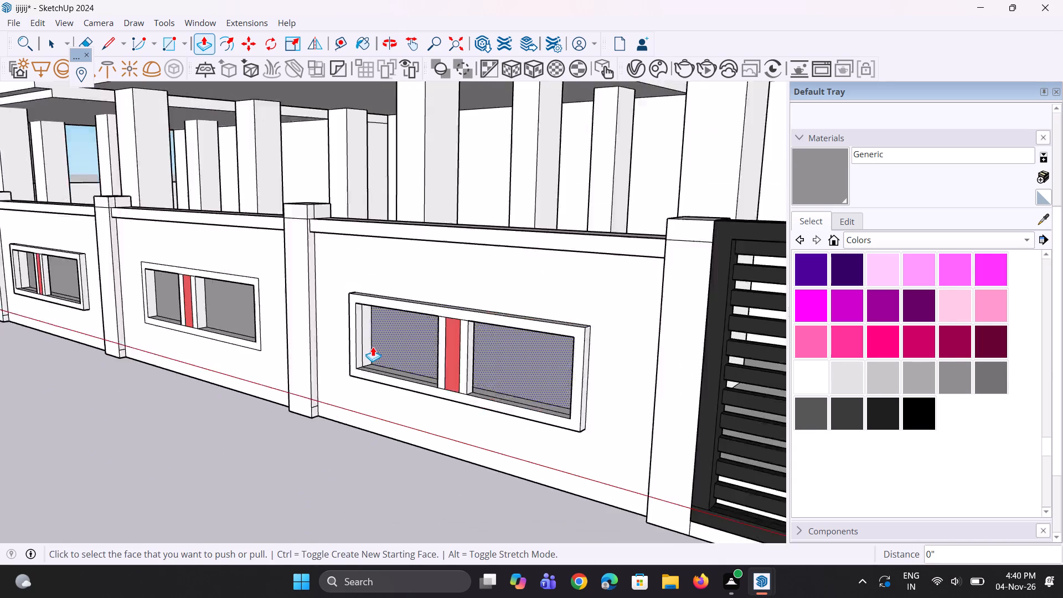
scroll(373, 347, down, 2)
middle_drag(365, 358, 523, 328)
scroll(523, 324, down, 12)
middle_drag(319, 319, 426, 322)
scroll(352, 310, up, 9)
middle_drag(315, 317, 473, 317)
scroll(473, 317, down, 6)
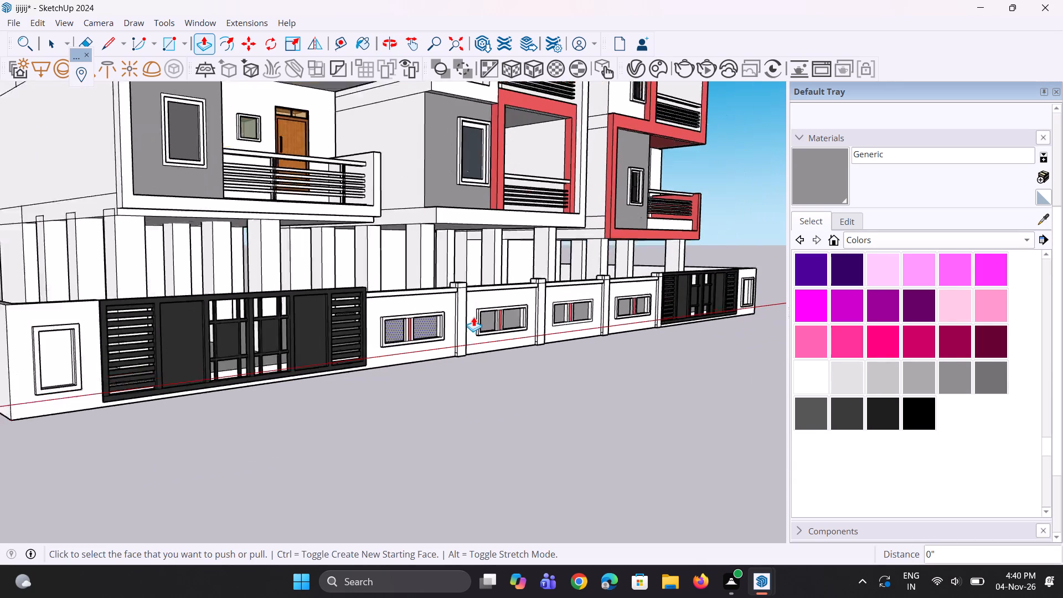
middle_drag(258, 341, 257, 415)
scroll(248, 401, down, 5)
middle_drag(615, 398, 593, 382)
key(space)
key(space)
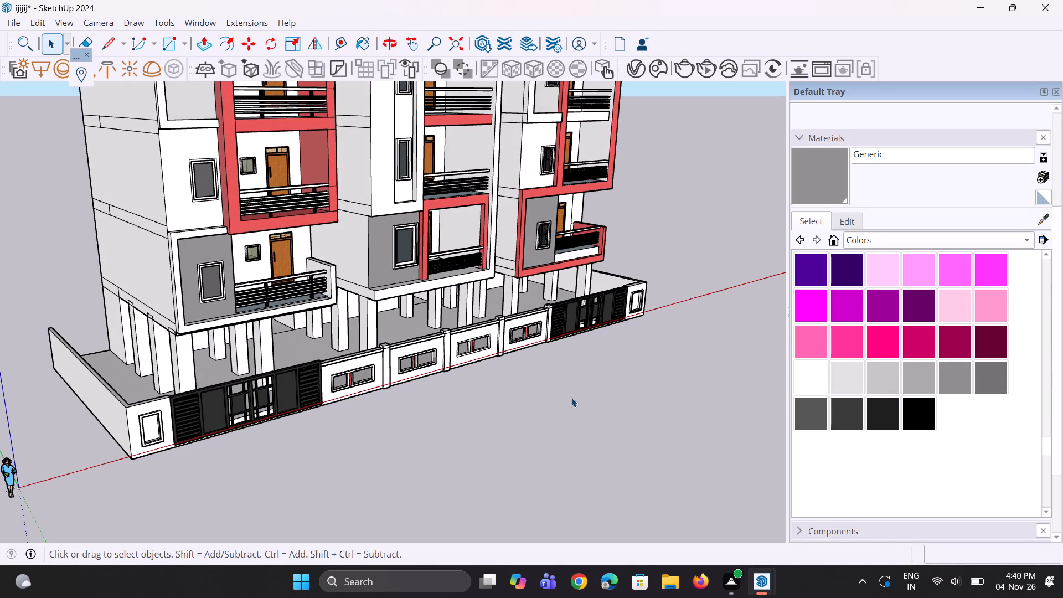
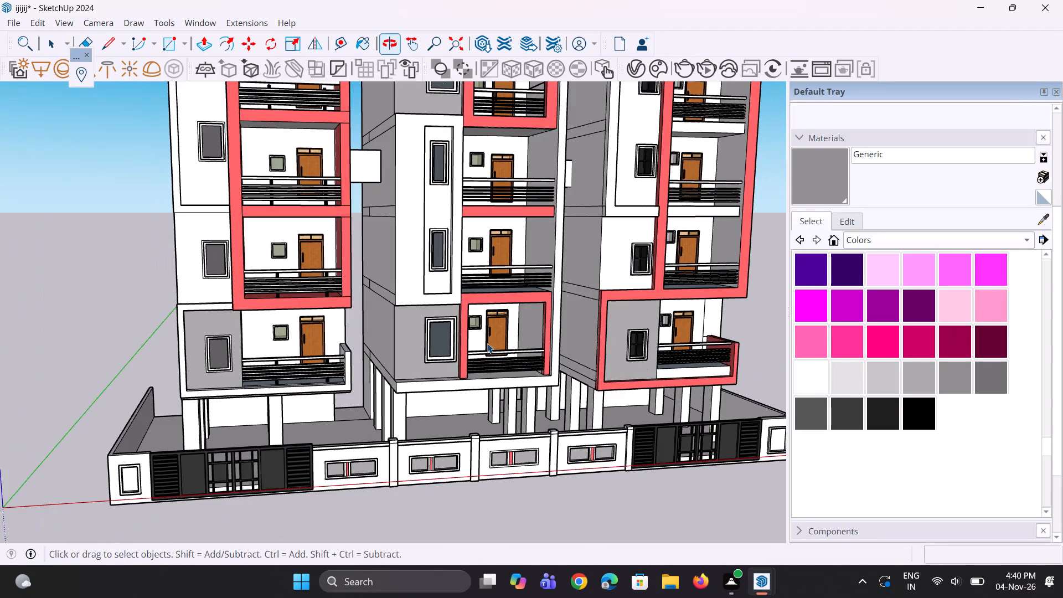
Examine the ground-floor corner column under the red-framed balcony beside the second gate and how its faces meet the slab.
scroll(638, 415, up, 1)
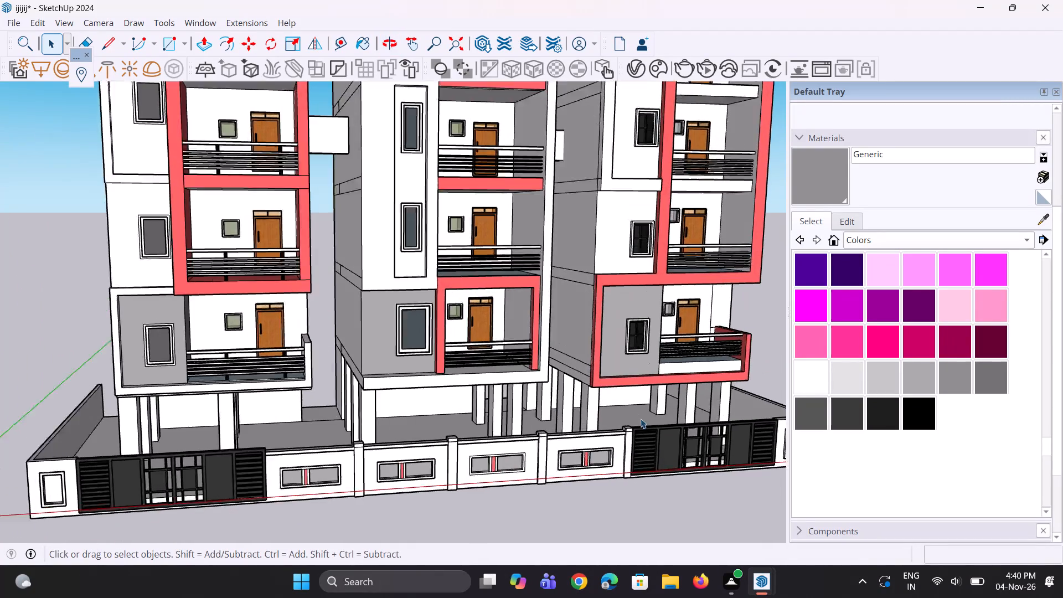
scroll(641, 419, up, 3)
scroll(168, 306, down, 9)
key(l)
middle_drag(344, 298, 311, 255)
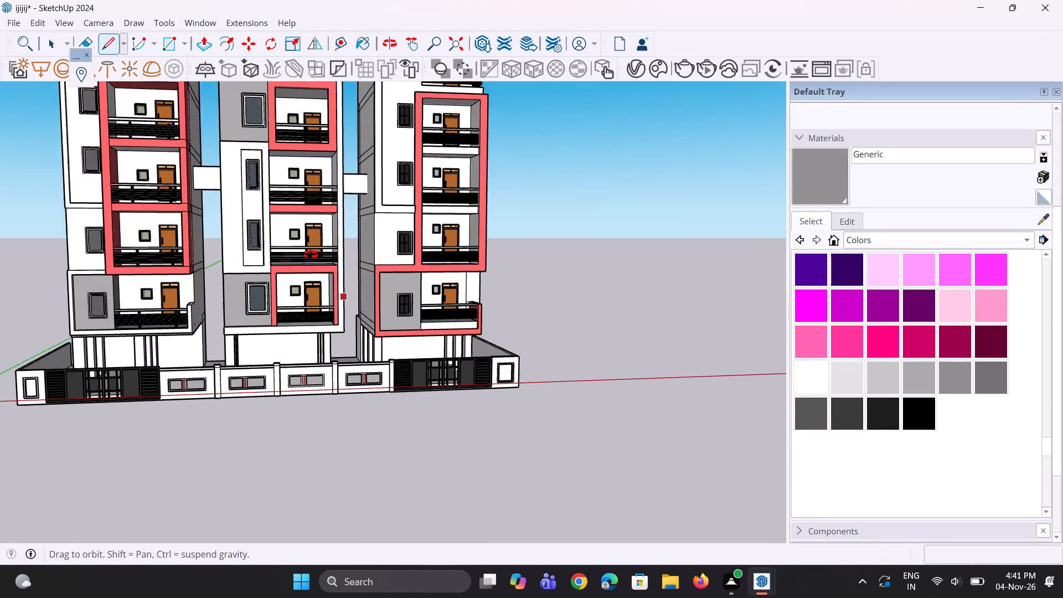
middle_drag(311, 255, 285, 253)
scroll(396, 302, up, 12)
middle_drag(531, 386, 292, 389)
scroll(343, 369, up, 3)
middle_drag(379, 365, 379, 330)
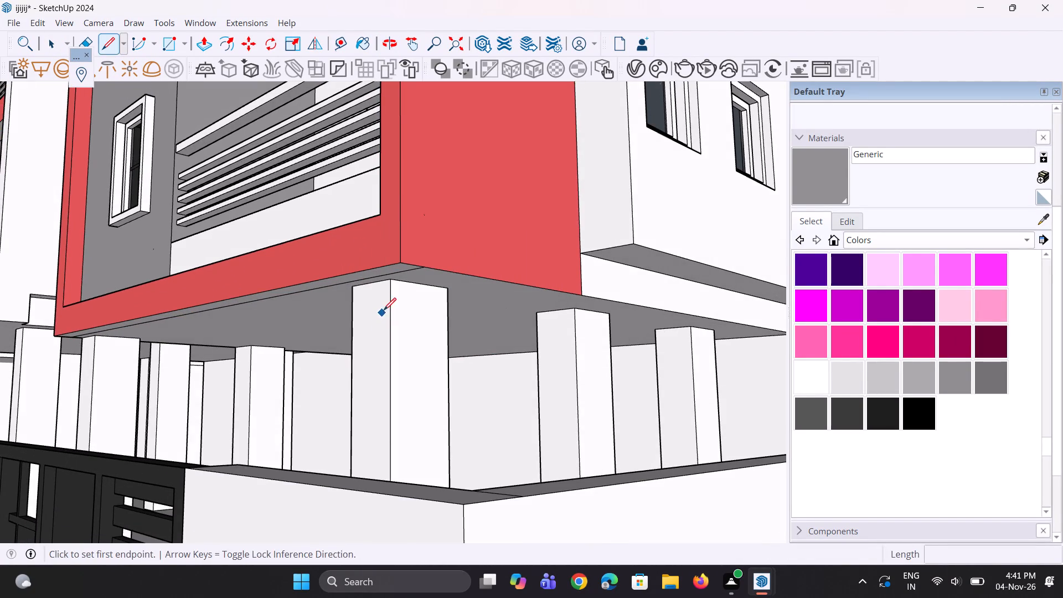
key(space)
key(space)
scroll(357, 293, down, 5)
middle_drag(357, 293, 356, 384)
double_click(385, 424)
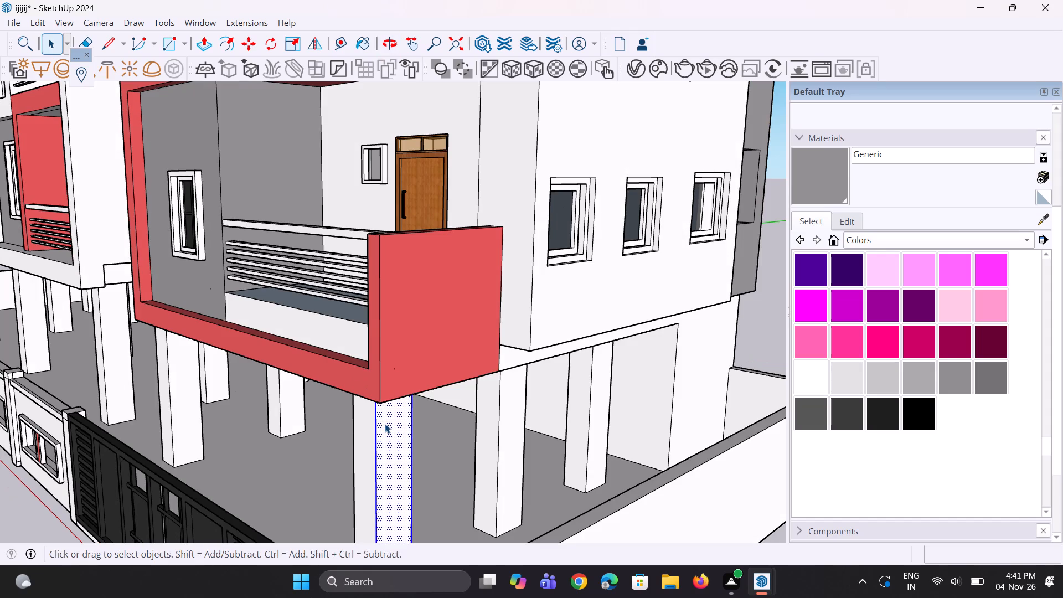
scroll(364, 403, down, 5)
middle_drag(343, 450, 398, 347)
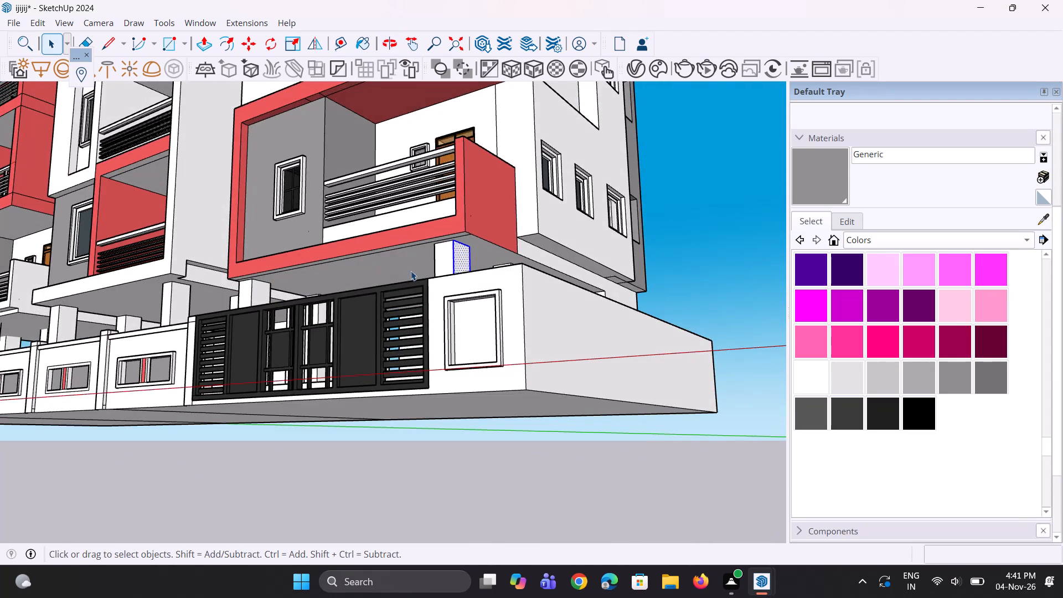
scroll(416, 259, up, 11)
scroll(465, 236, up, 3)
triple_click(476, 230)
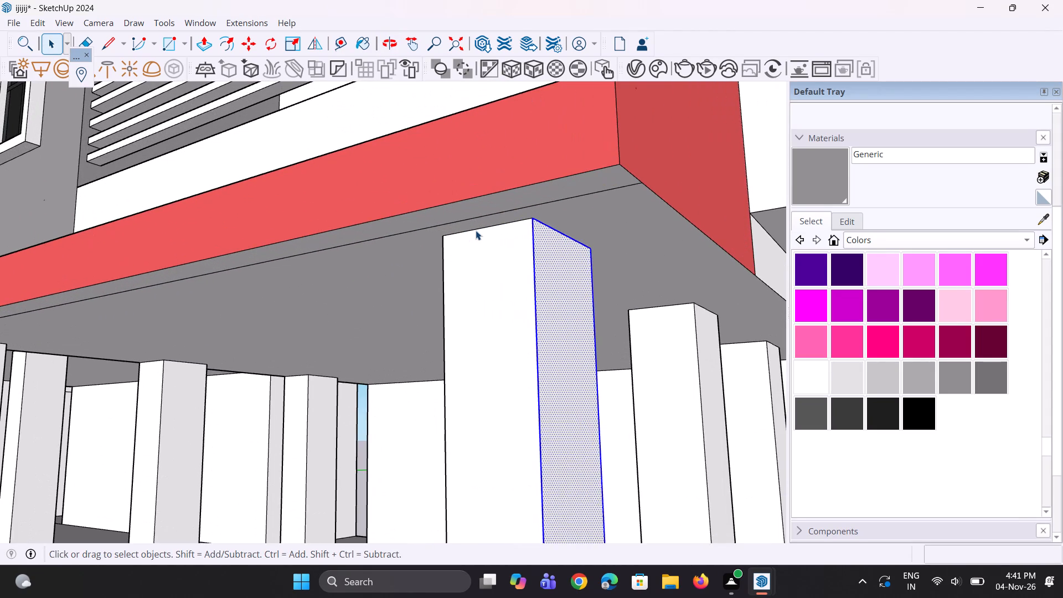
scroll(471, 244, down, 5)
double_click(502, 288)
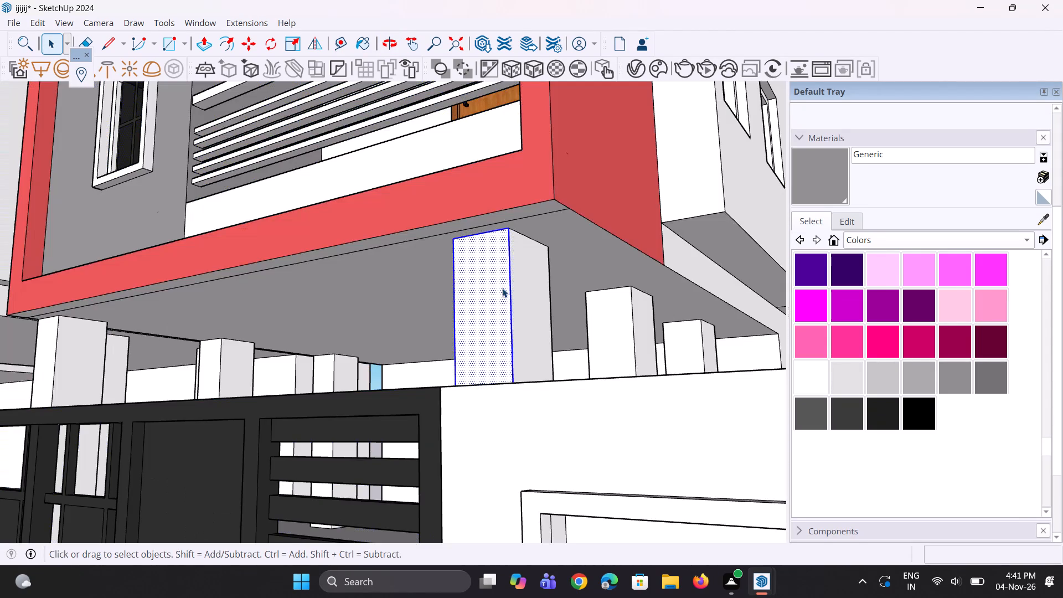
click(502, 288)
click(502, 288)
scroll(519, 255, up, 2)
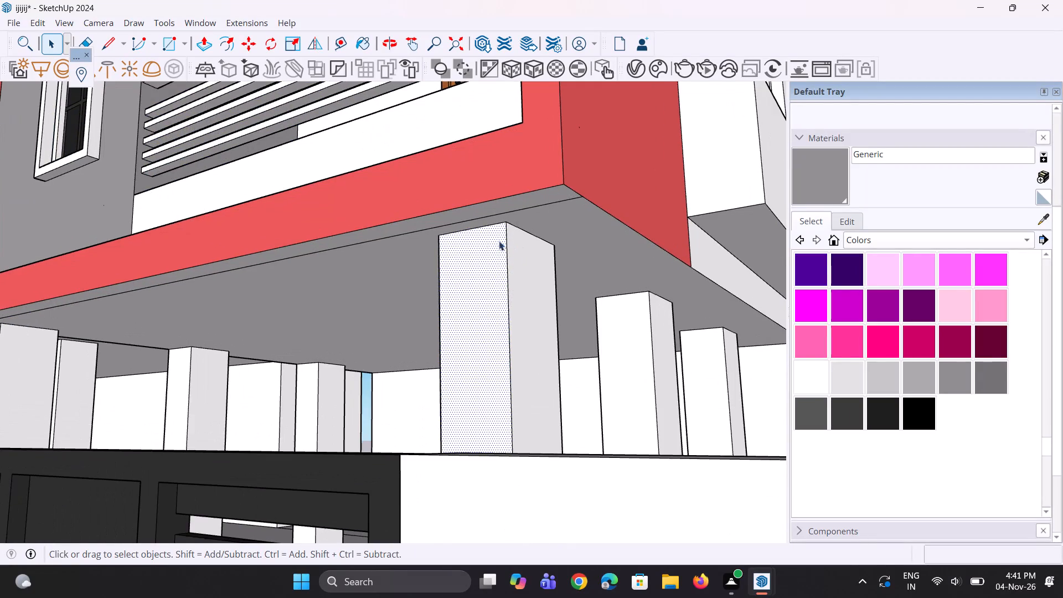
scroll(477, 243, down, 4)
middle_drag(440, 265, 450, 385)
scroll(461, 364, down, 4)
middle_drag(590, 529, 579, 426)
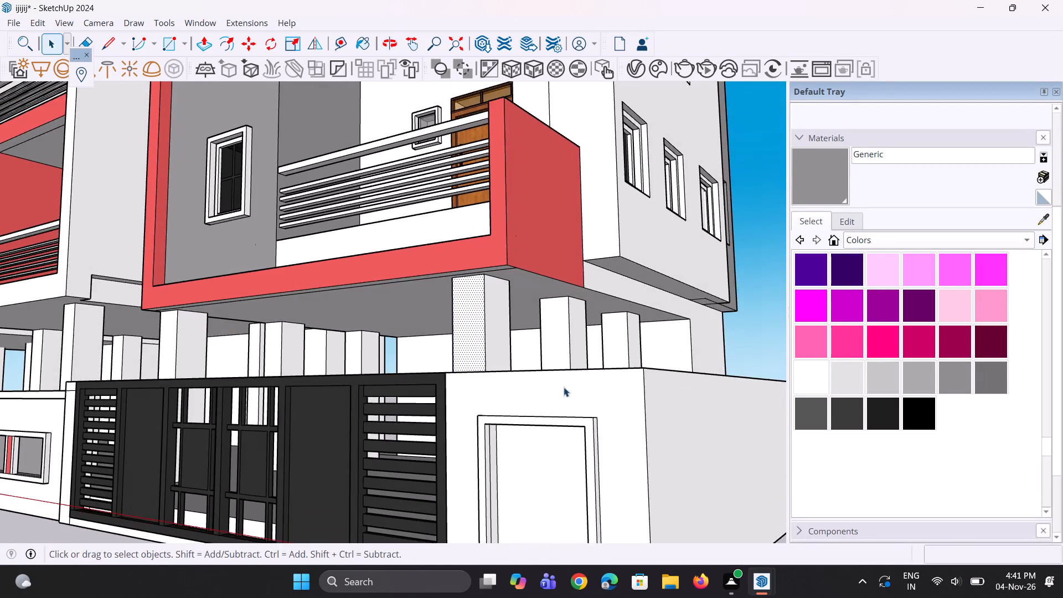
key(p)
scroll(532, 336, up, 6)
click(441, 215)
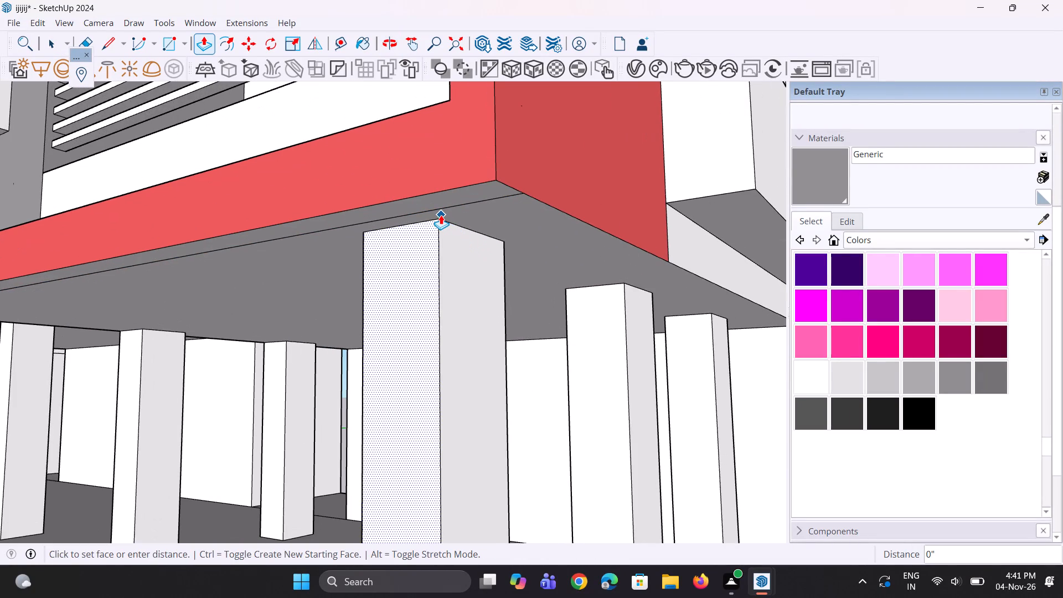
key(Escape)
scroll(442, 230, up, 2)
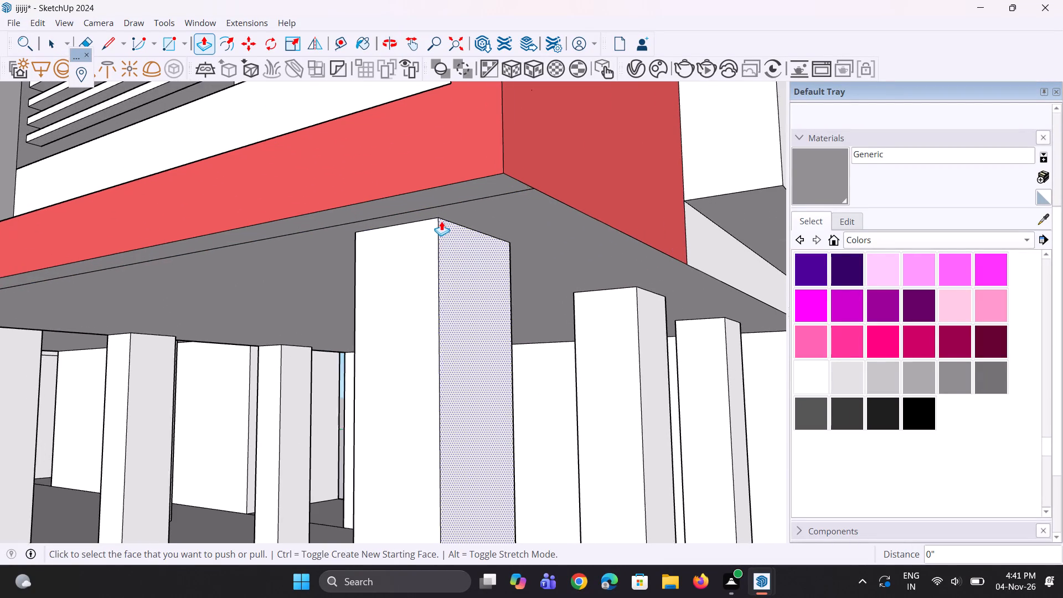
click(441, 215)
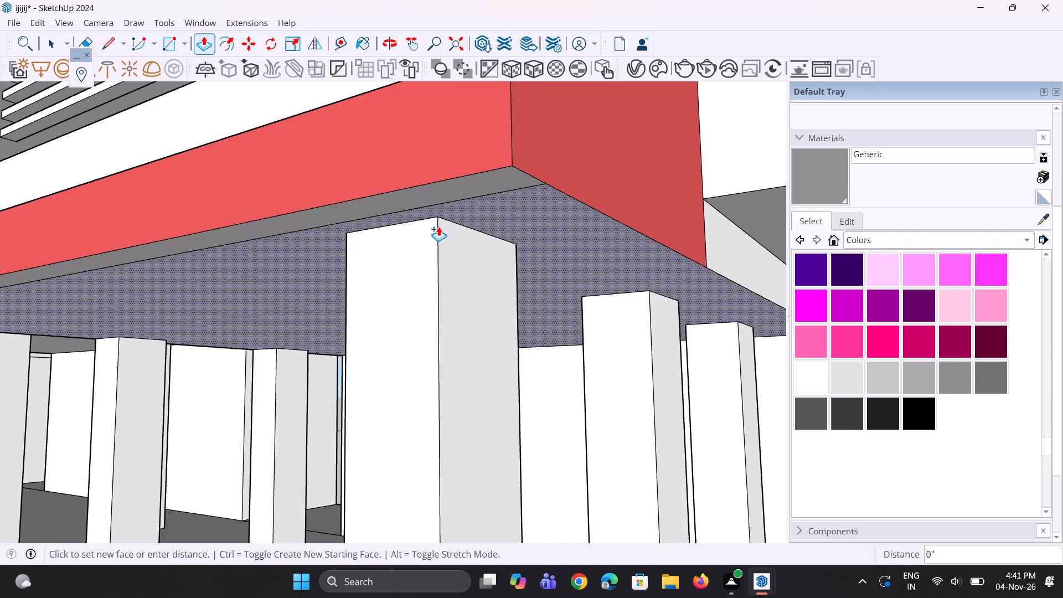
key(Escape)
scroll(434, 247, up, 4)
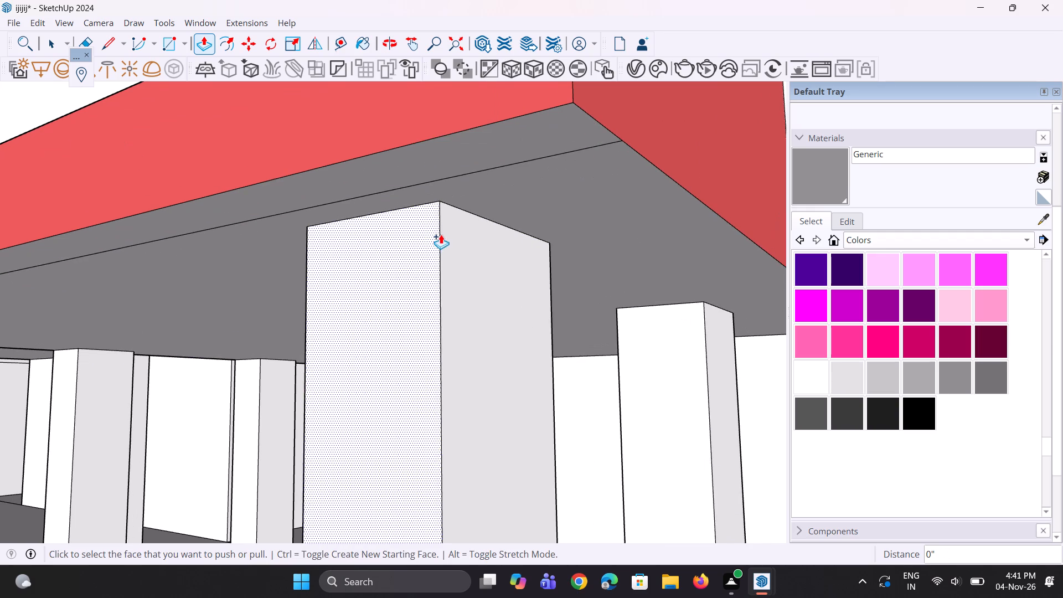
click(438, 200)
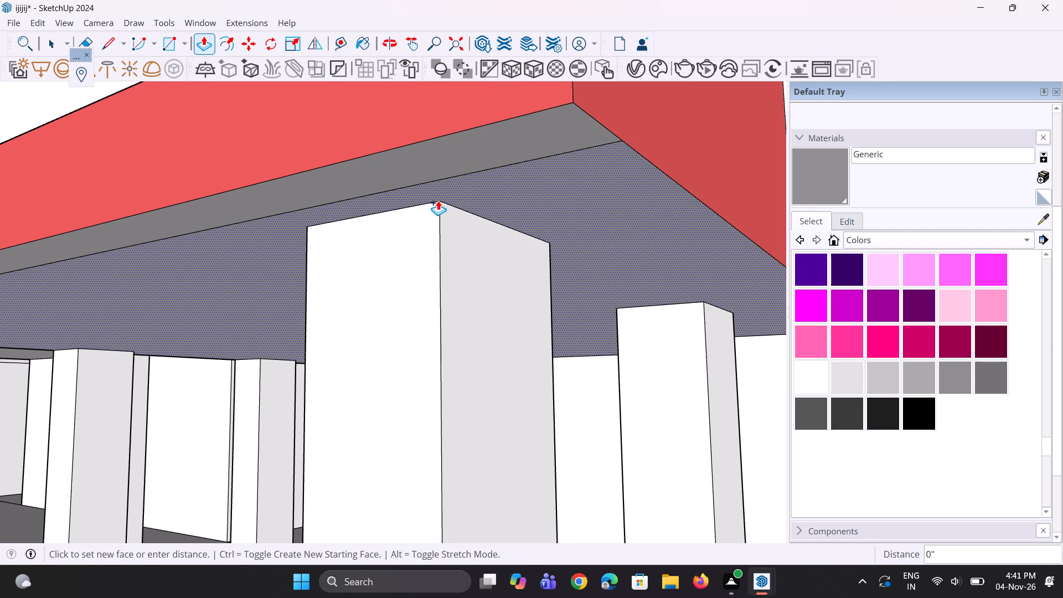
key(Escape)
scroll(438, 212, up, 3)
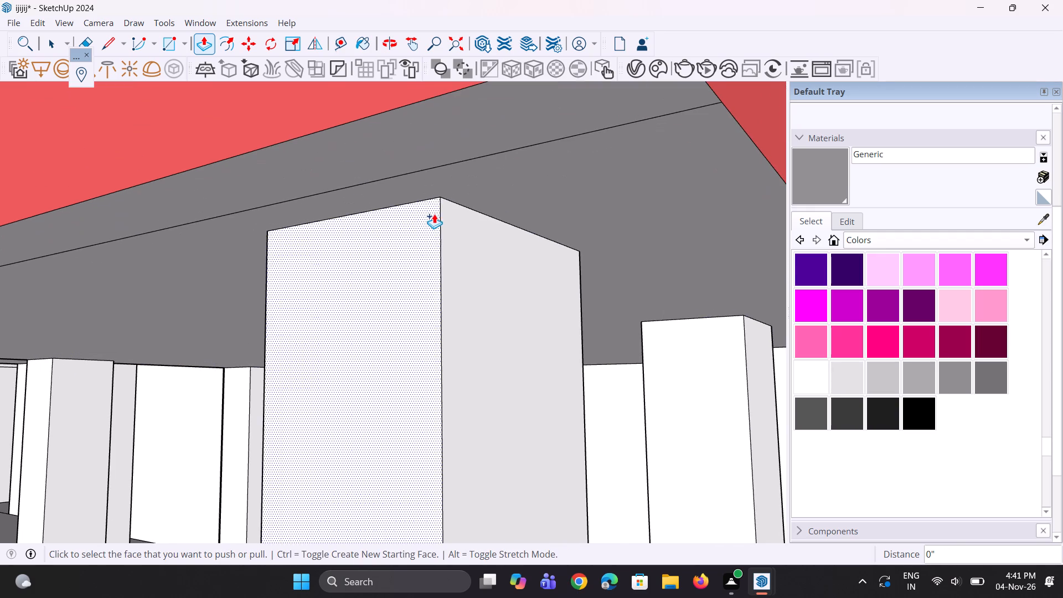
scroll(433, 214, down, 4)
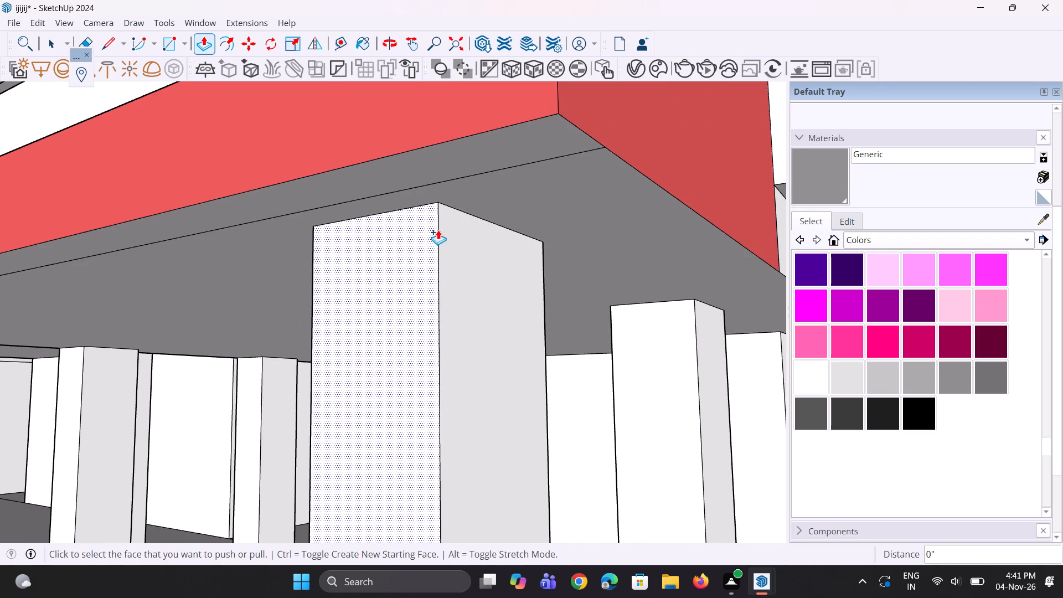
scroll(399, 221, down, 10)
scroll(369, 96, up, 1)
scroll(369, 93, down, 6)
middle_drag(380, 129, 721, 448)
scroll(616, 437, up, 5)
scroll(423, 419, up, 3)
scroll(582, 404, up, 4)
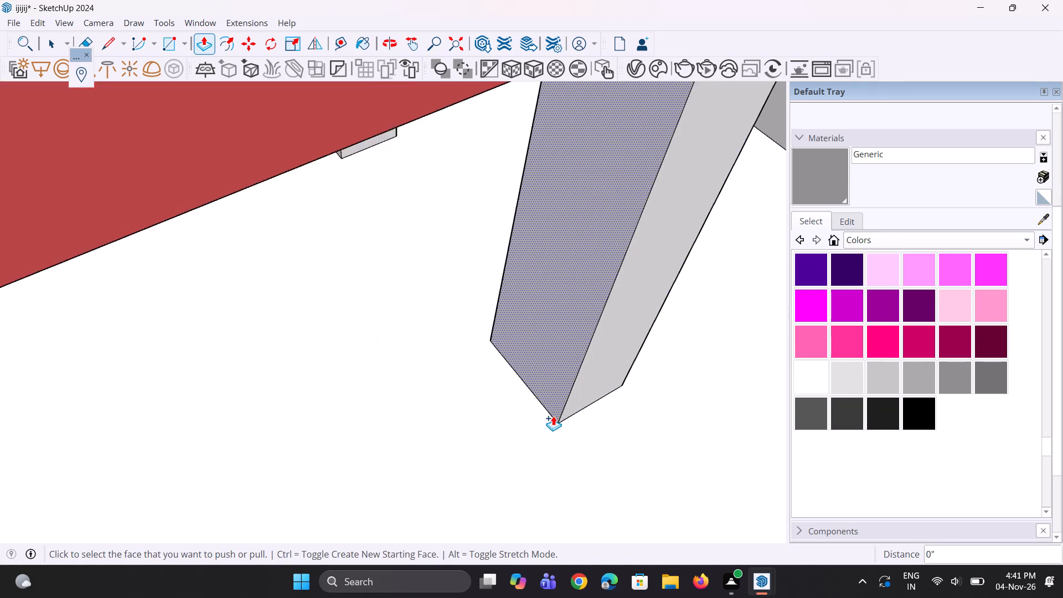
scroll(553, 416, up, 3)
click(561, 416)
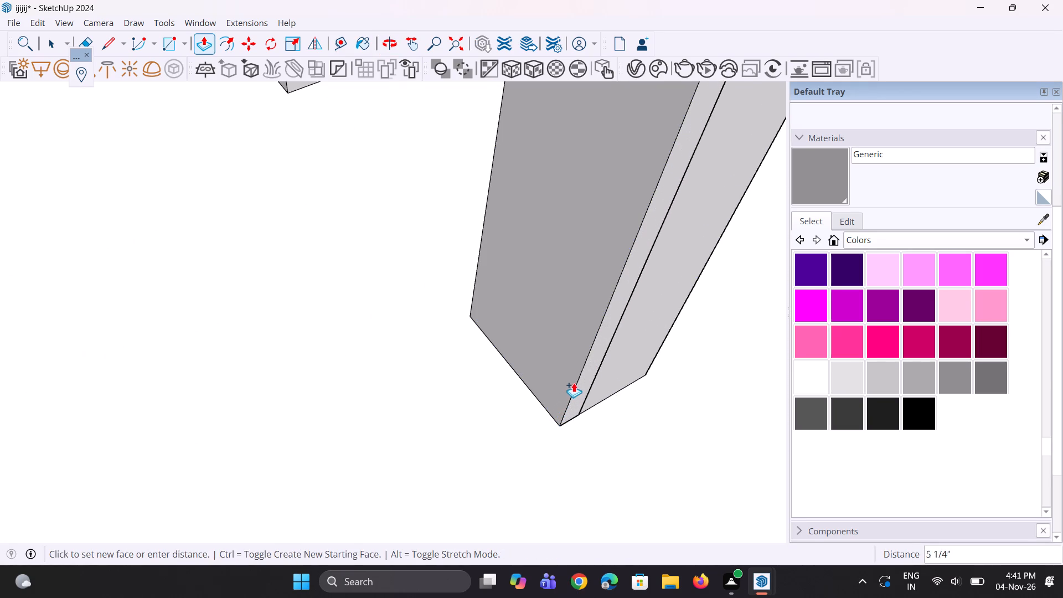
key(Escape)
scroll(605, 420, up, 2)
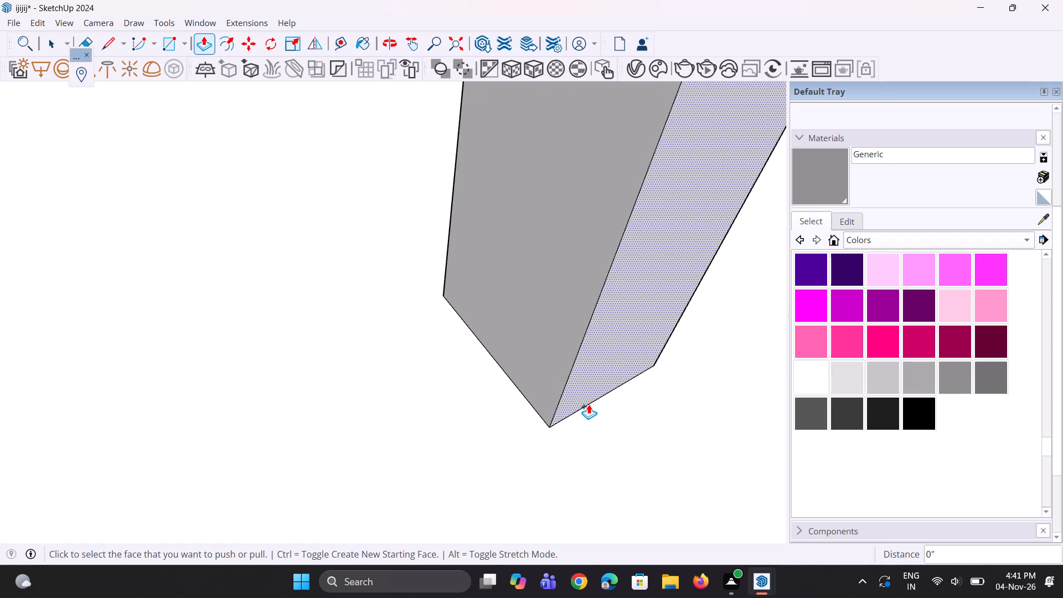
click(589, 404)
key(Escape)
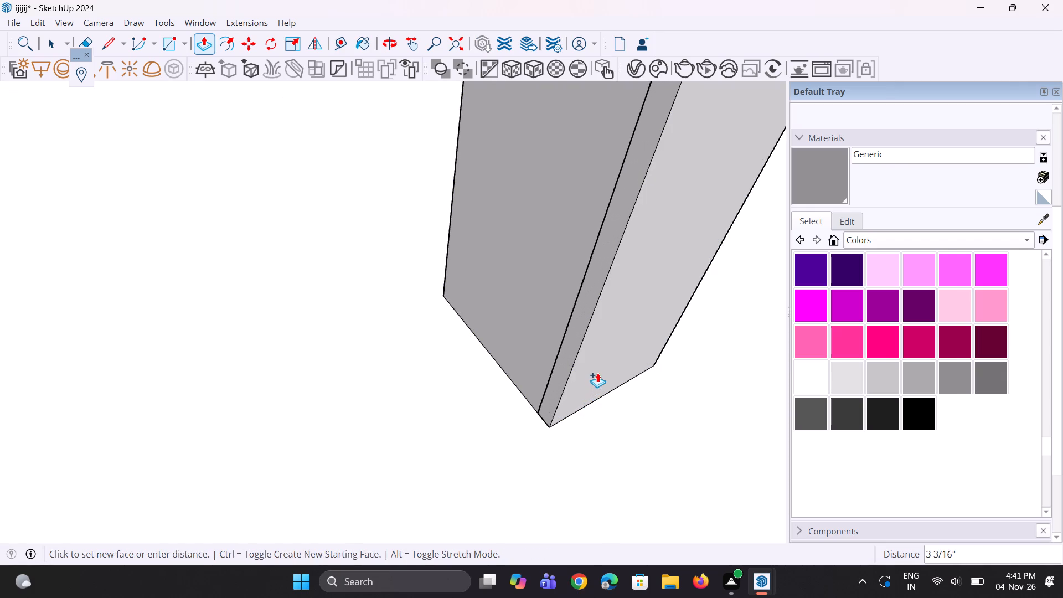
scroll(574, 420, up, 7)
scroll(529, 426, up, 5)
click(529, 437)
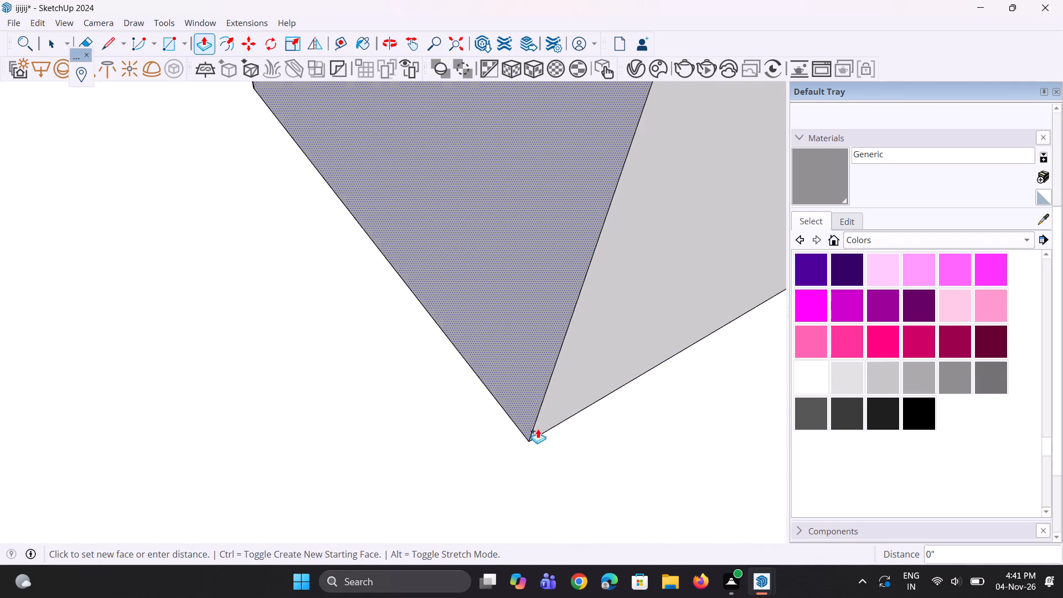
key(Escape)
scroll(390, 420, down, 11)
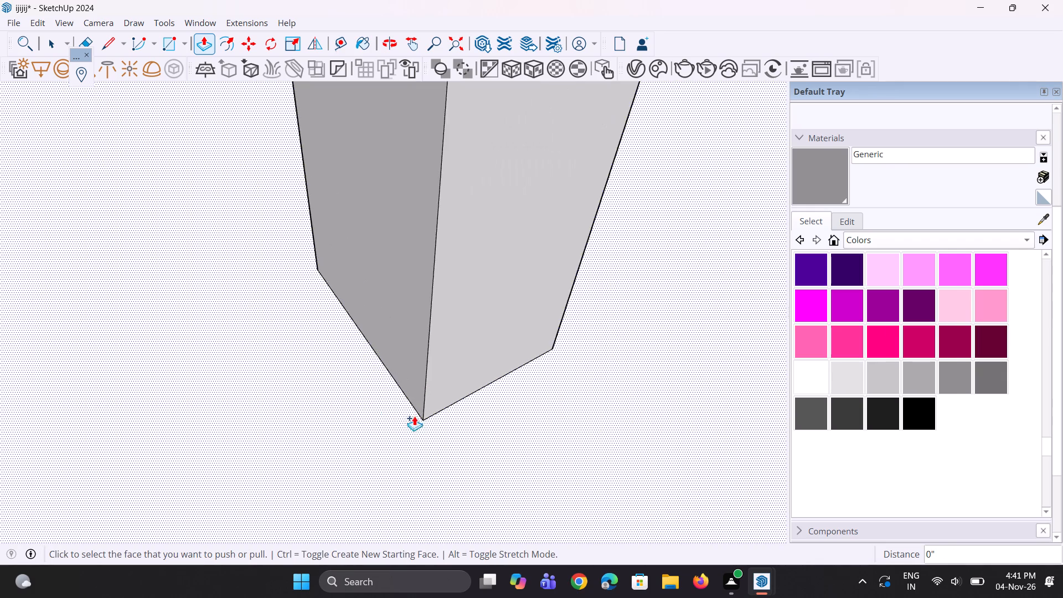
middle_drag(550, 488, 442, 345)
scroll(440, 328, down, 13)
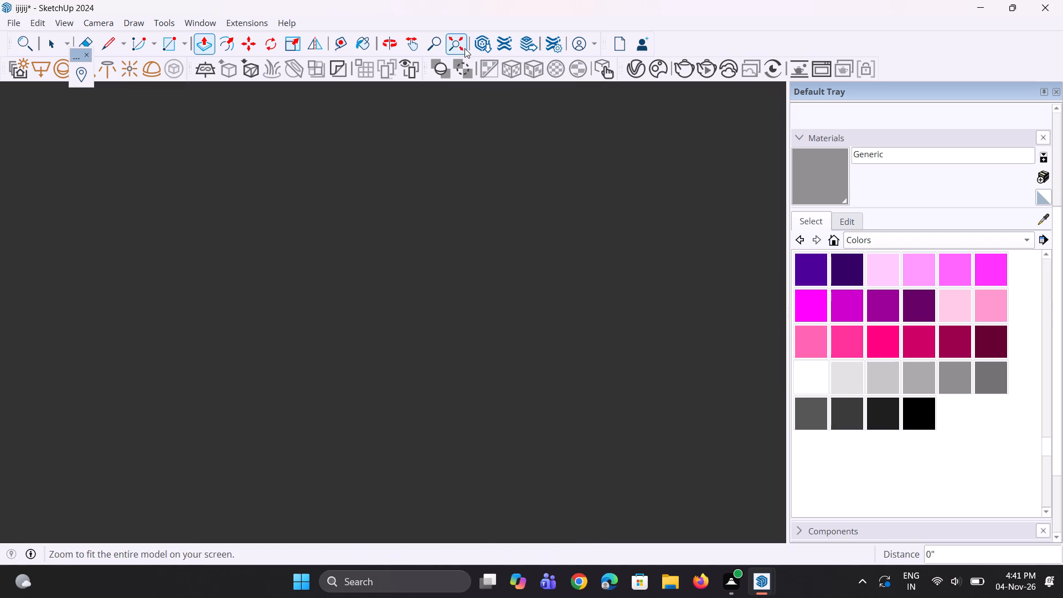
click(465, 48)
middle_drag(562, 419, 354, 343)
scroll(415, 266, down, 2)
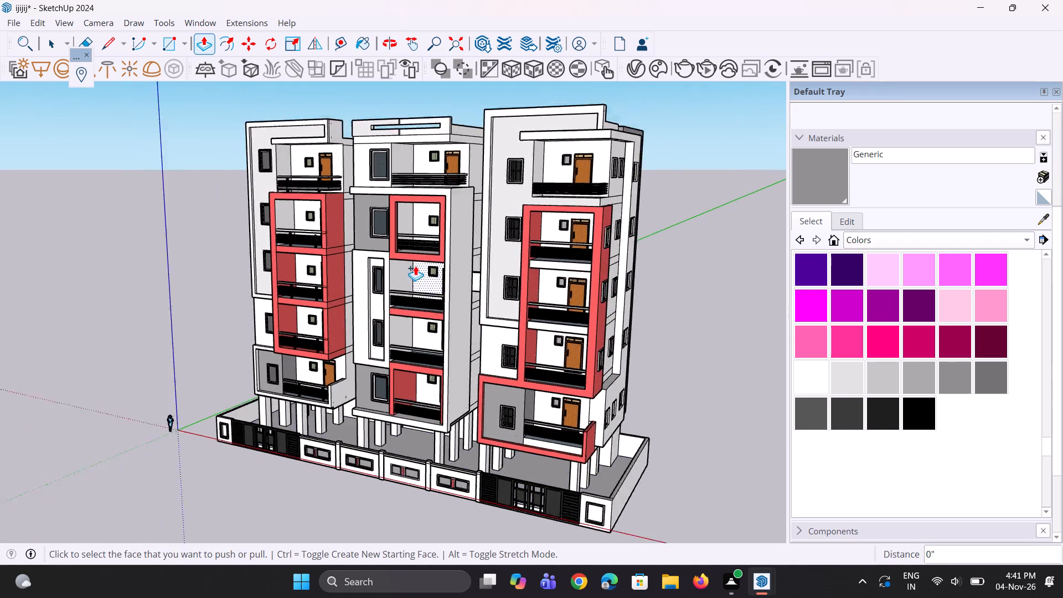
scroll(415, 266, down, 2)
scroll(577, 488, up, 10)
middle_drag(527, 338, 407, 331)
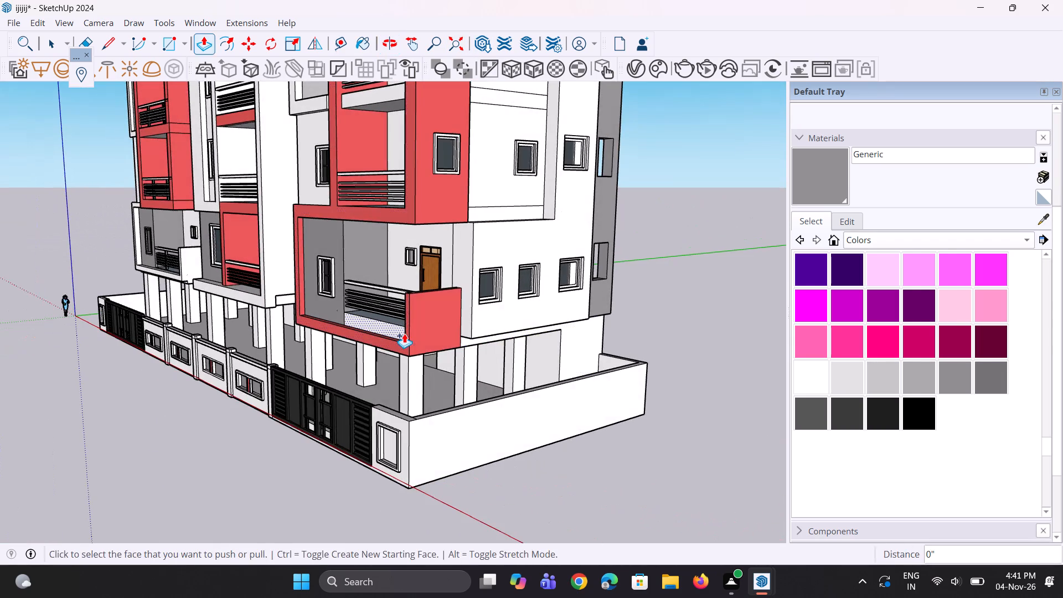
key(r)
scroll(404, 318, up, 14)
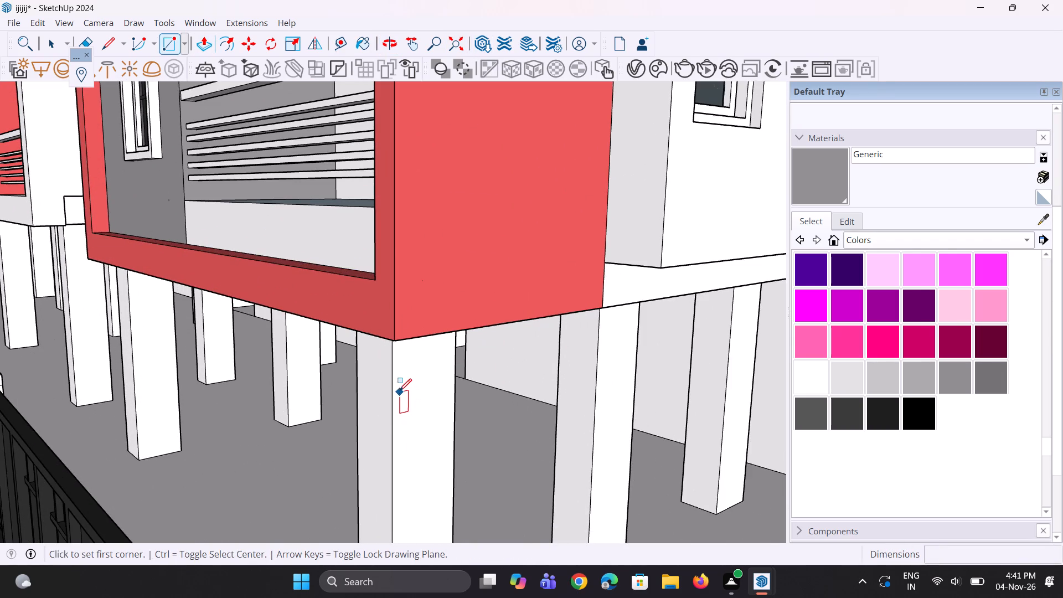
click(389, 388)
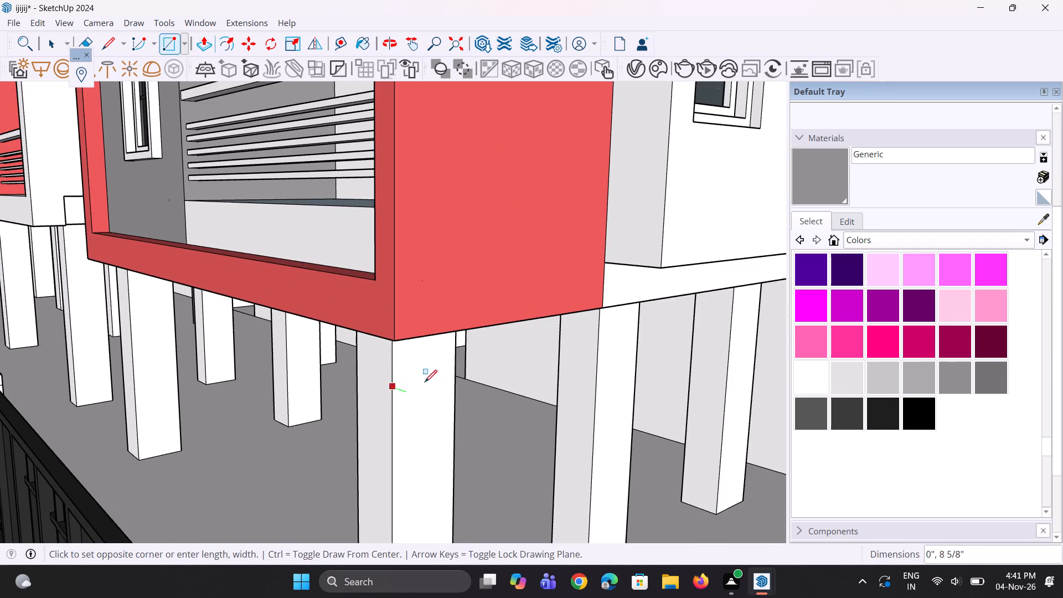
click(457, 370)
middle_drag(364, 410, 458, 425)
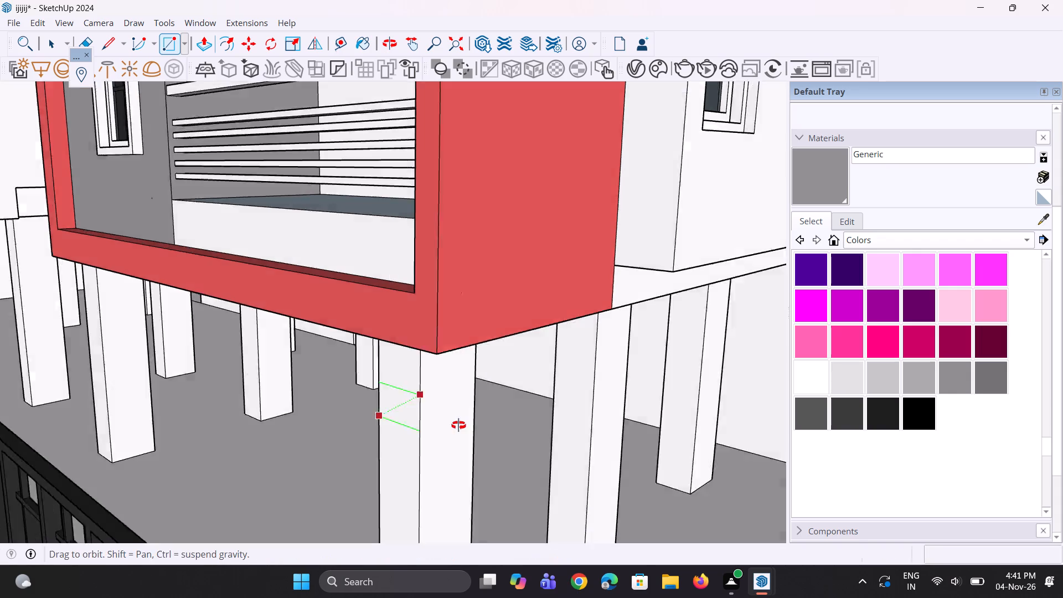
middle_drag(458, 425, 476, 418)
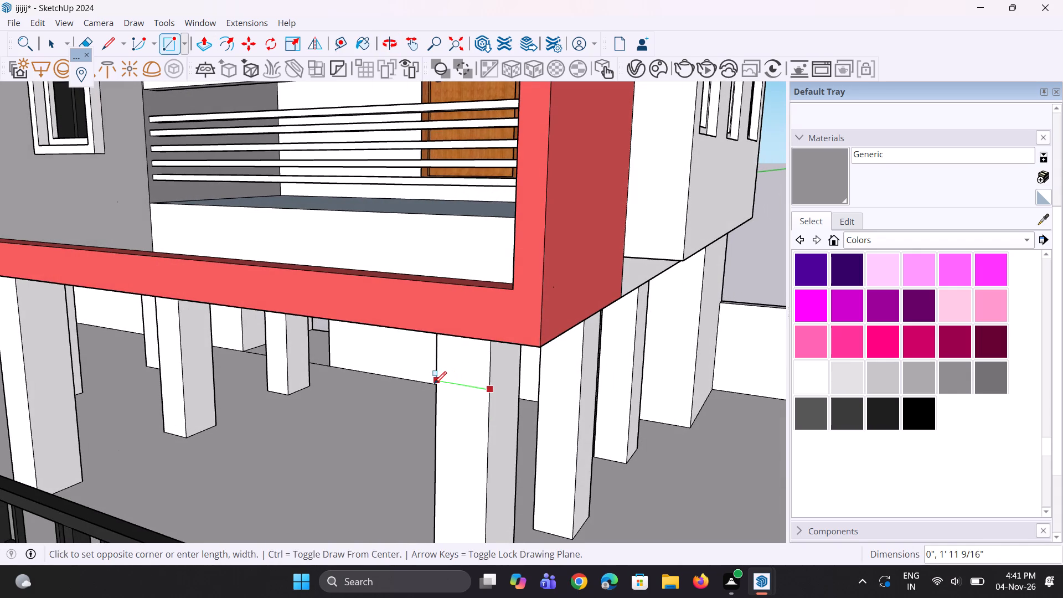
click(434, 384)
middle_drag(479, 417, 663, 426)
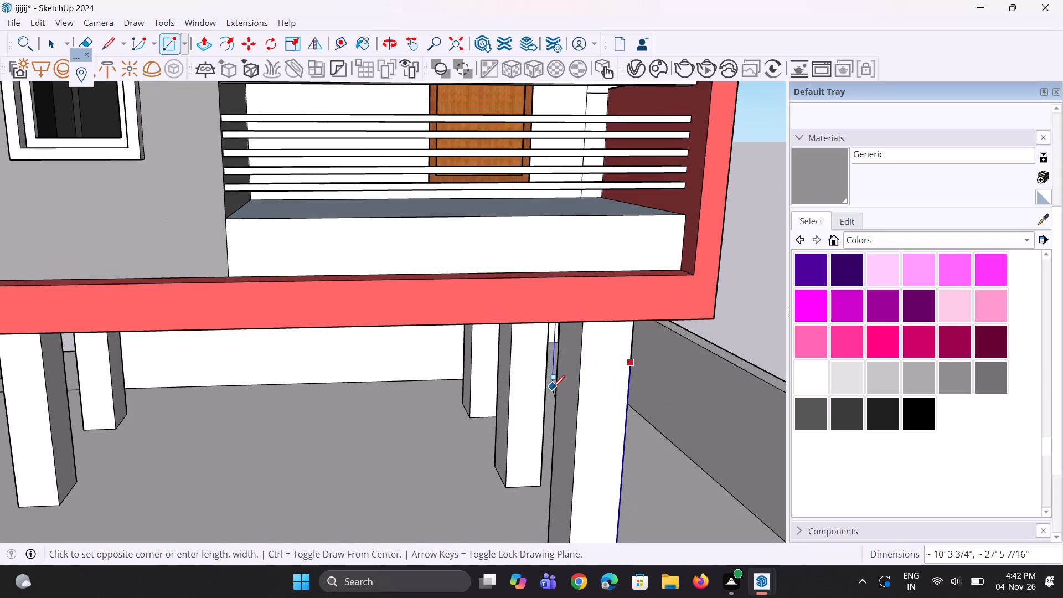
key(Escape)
Draw a level line around all four faces of the ground-floor corner column beside the second gate, just below the red-framed balcony.
key(l)
scroll(562, 379, up, 2)
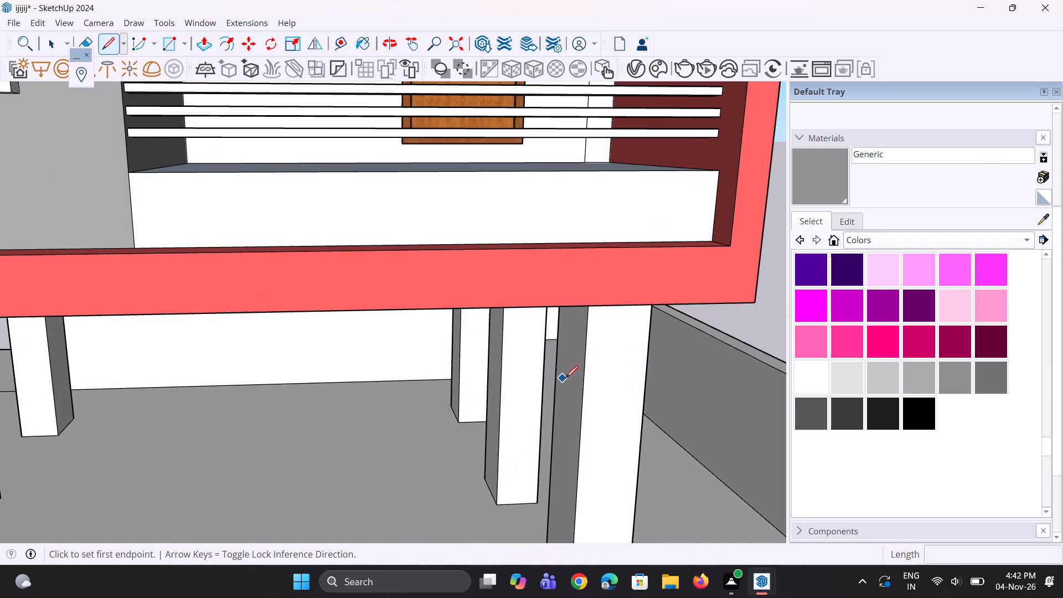
click(586, 362)
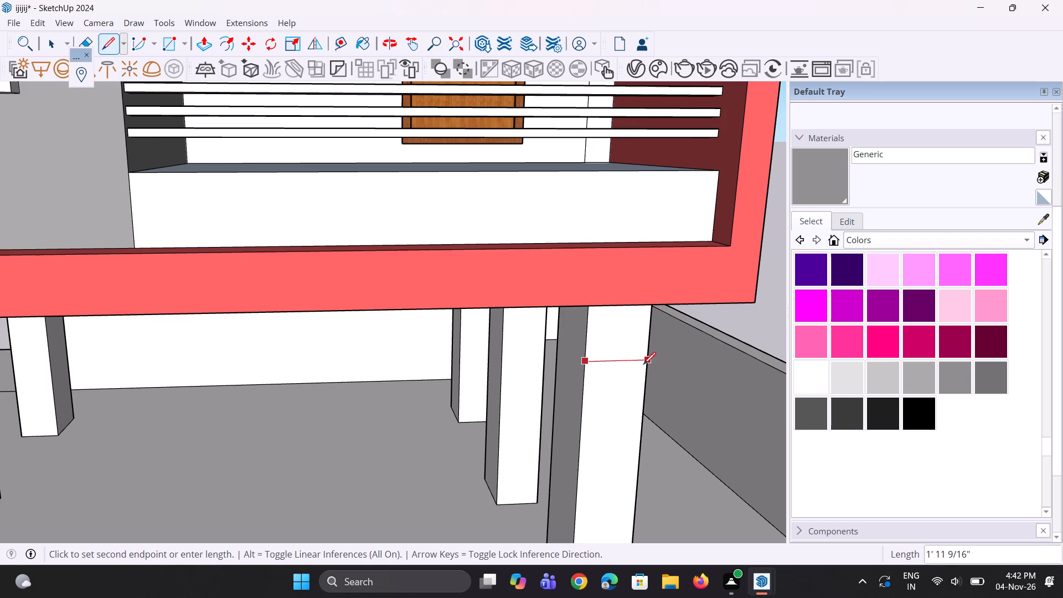
click(646, 362)
middle_drag(607, 362, 323, 363)
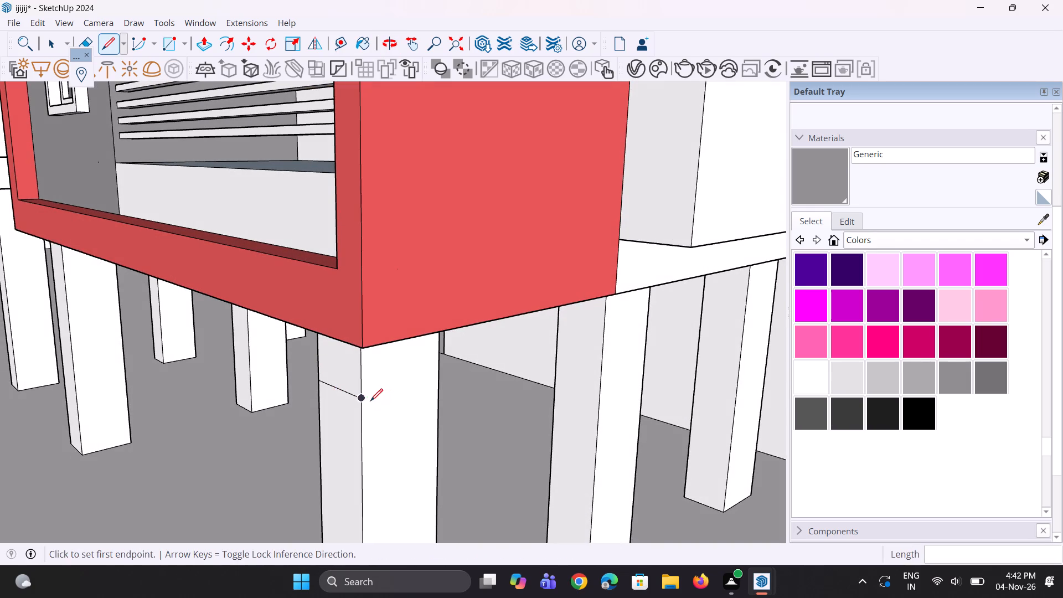
click(364, 396)
click(442, 379)
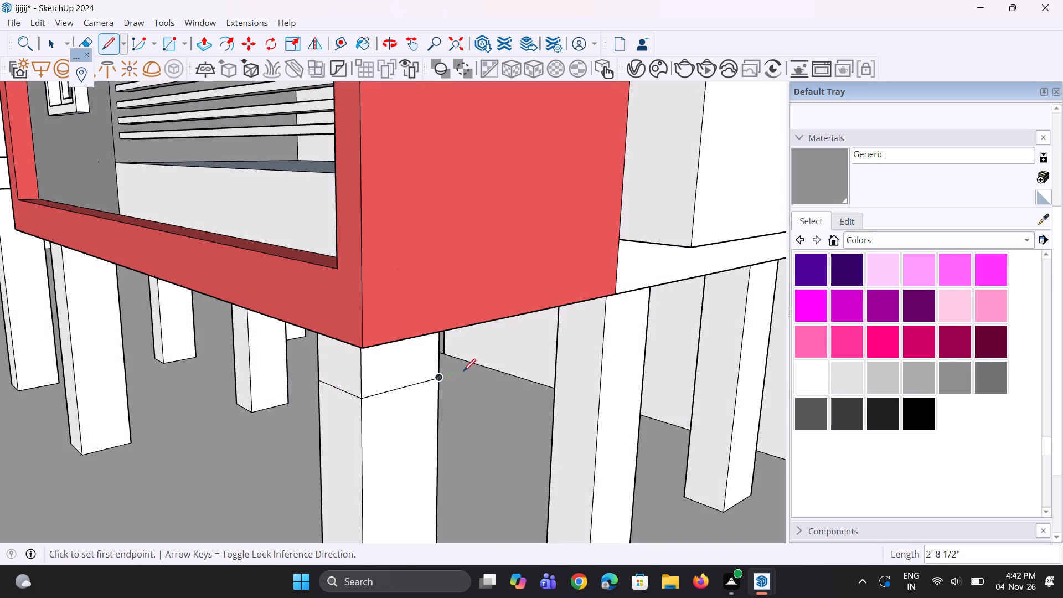
middle_drag(396, 370, 0, 380)
scroll(0, 380, up, 1)
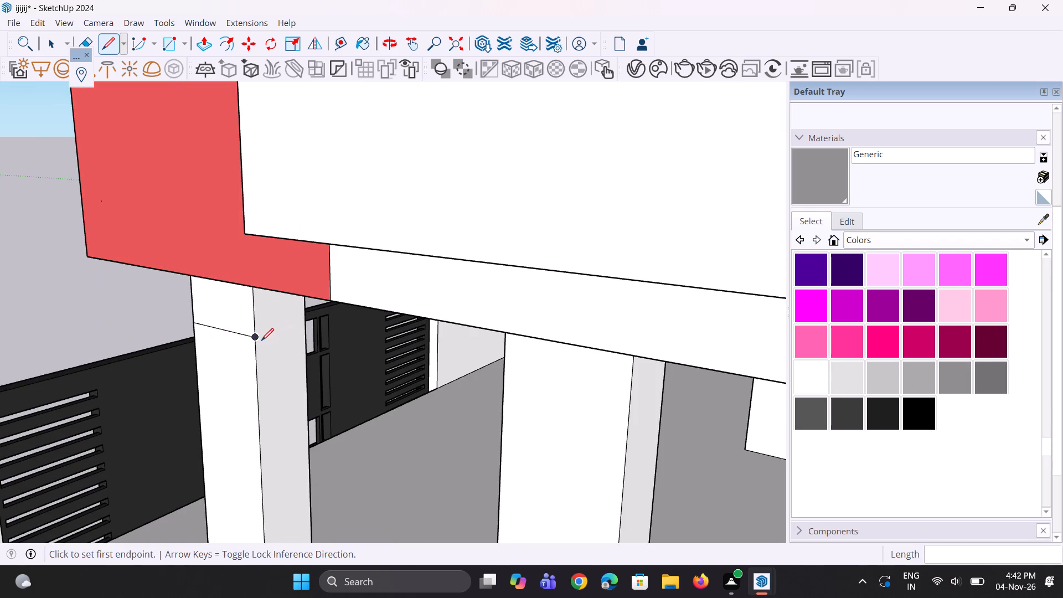
click(259, 337)
click(307, 322)
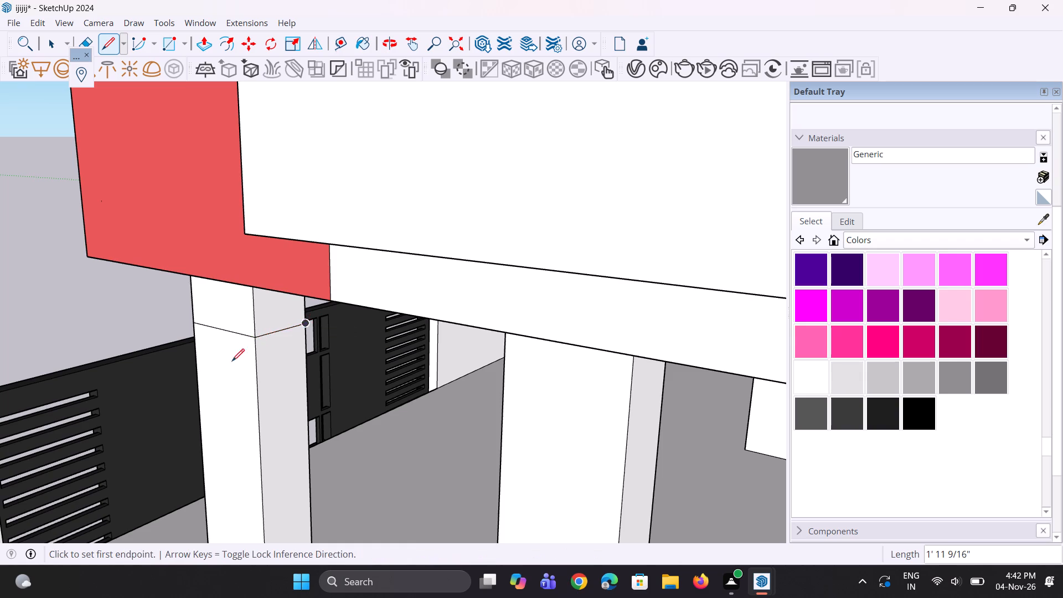
middle_drag(232, 361, 977, 367)
middle_drag(662, 304, 742, 310)
scroll(620, 285, up, 2)
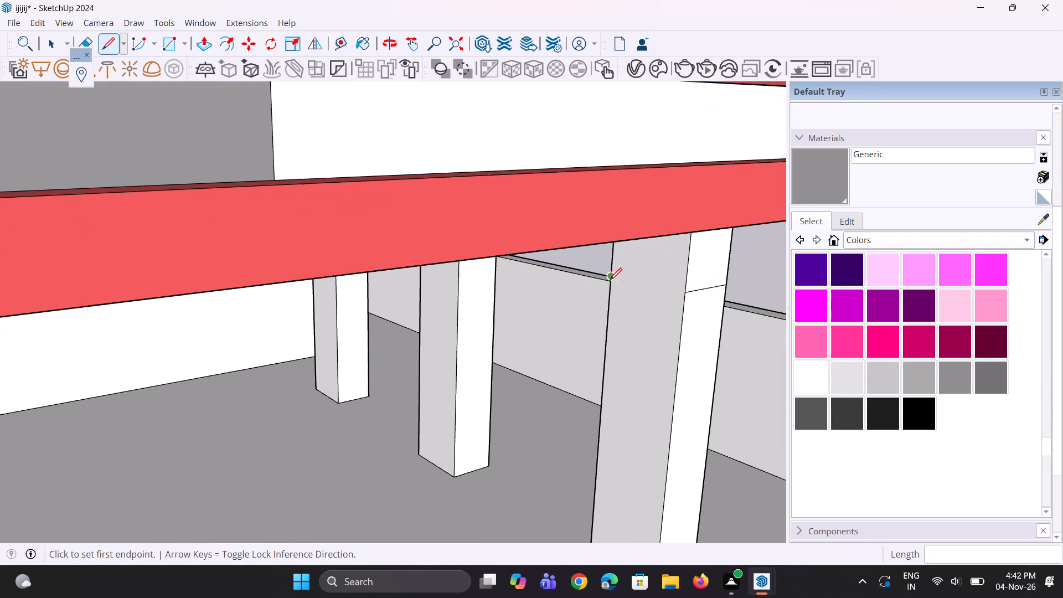
click(611, 279)
click(682, 297)
Draw a level line across the front, gate-side and rear faces of the column under the same red-framed balcony's other front corner.
scroll(633, 304, down, 6)
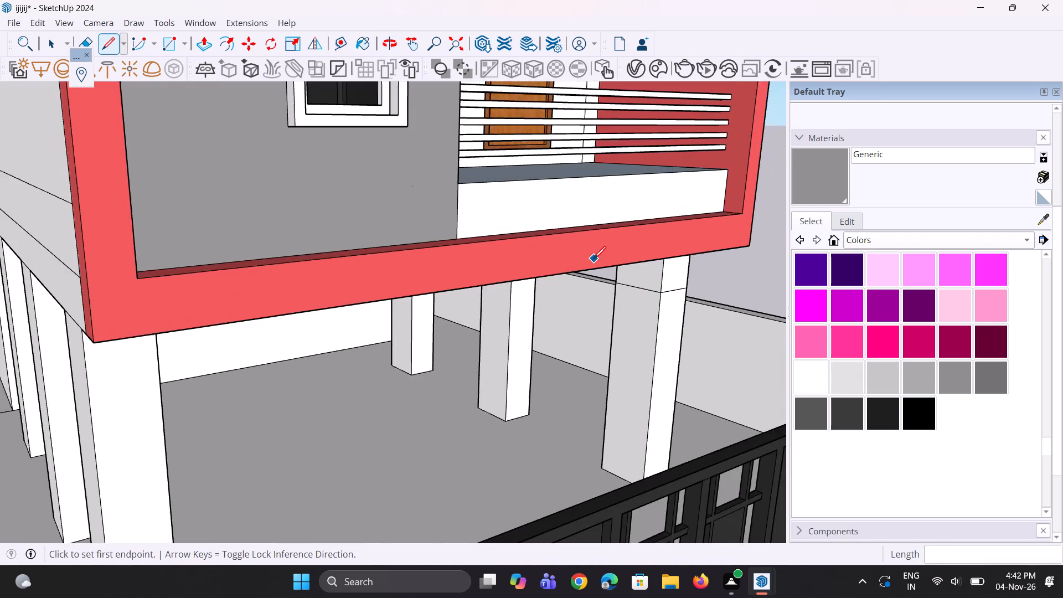
scroll(594, 259, down, 5)
scroll(417, 346, up, 2)
scroll(308, 318, up, 3)
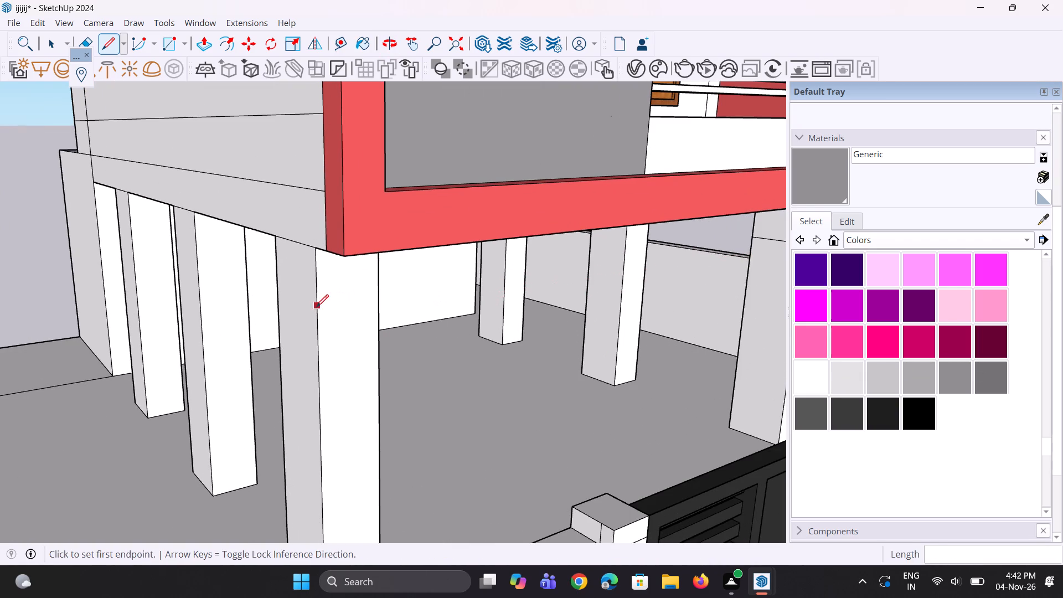
click(318, 321)
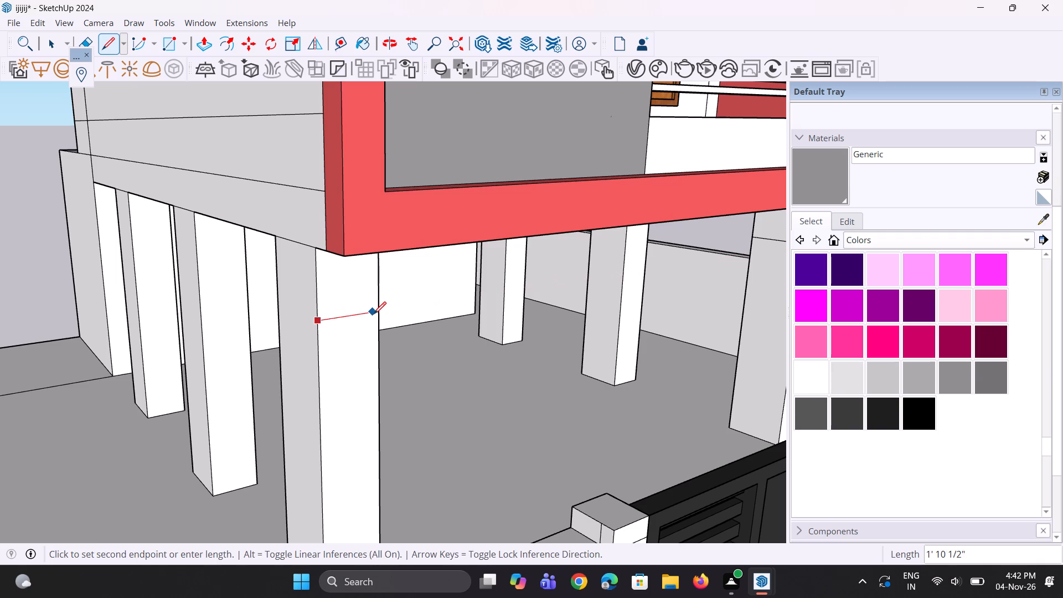
click(378, 312)
middle_drag(378, 312, 174, 307)
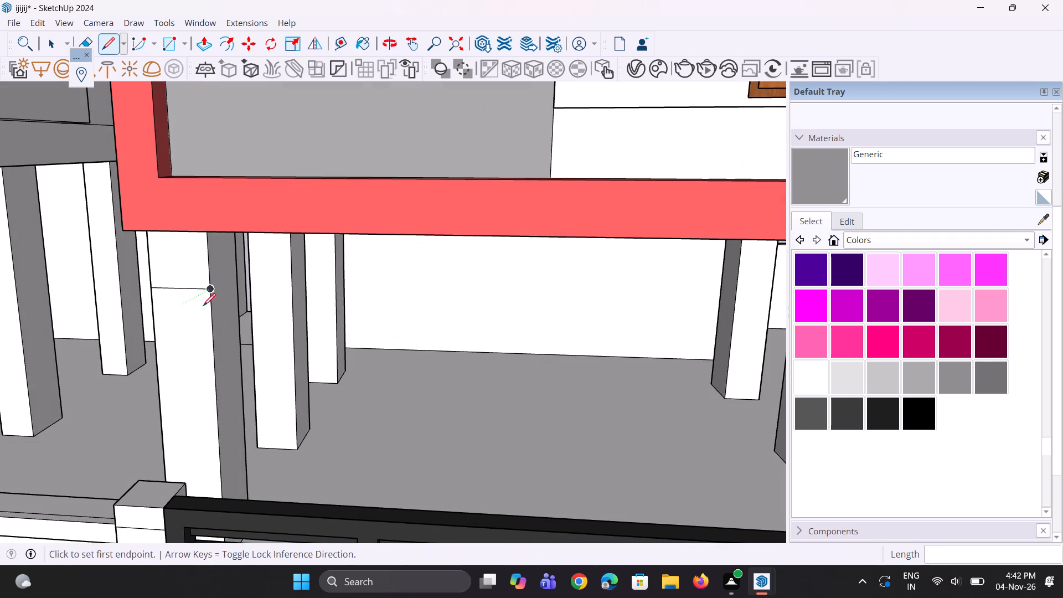
click(211, 288)
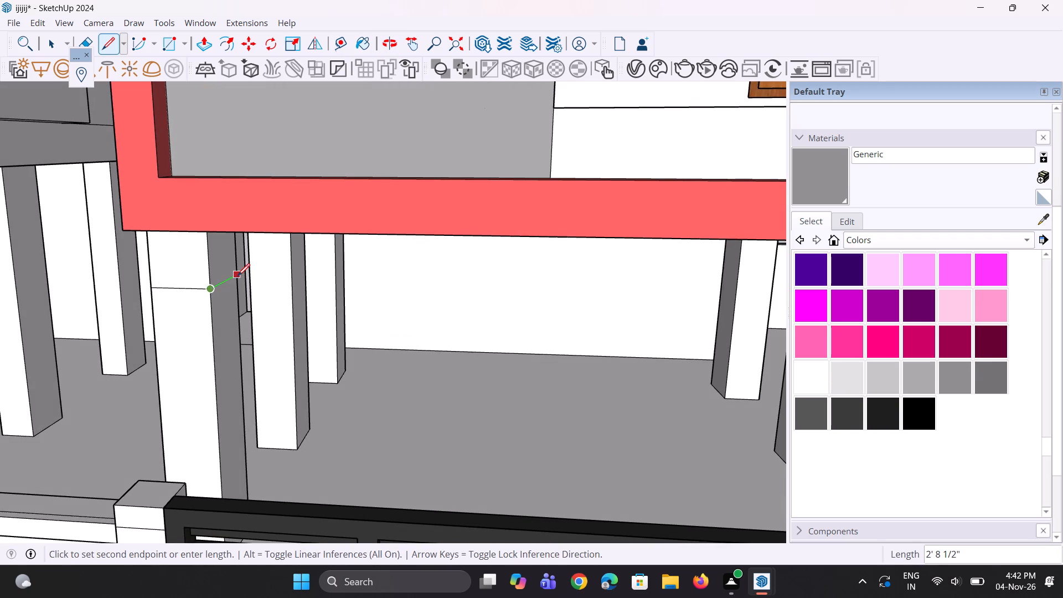
click(238, 276)
middle_drag(251, 275, 7, 271)
middle_drag(313, 255, 92, 214)
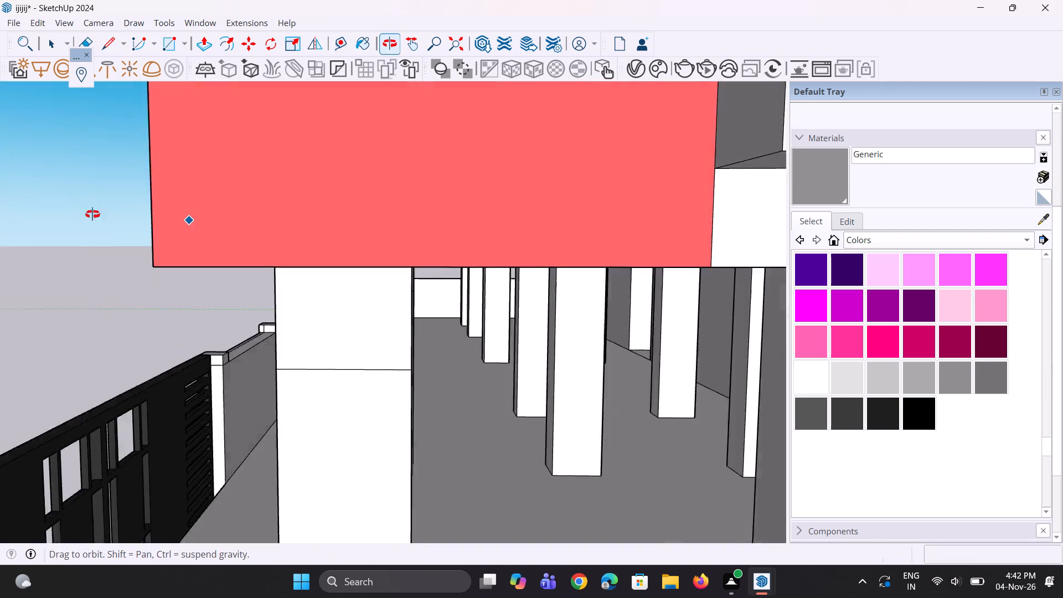
middle_drag(92, 214, 31, 202)
middle_drag(595, 324, 542, 308)
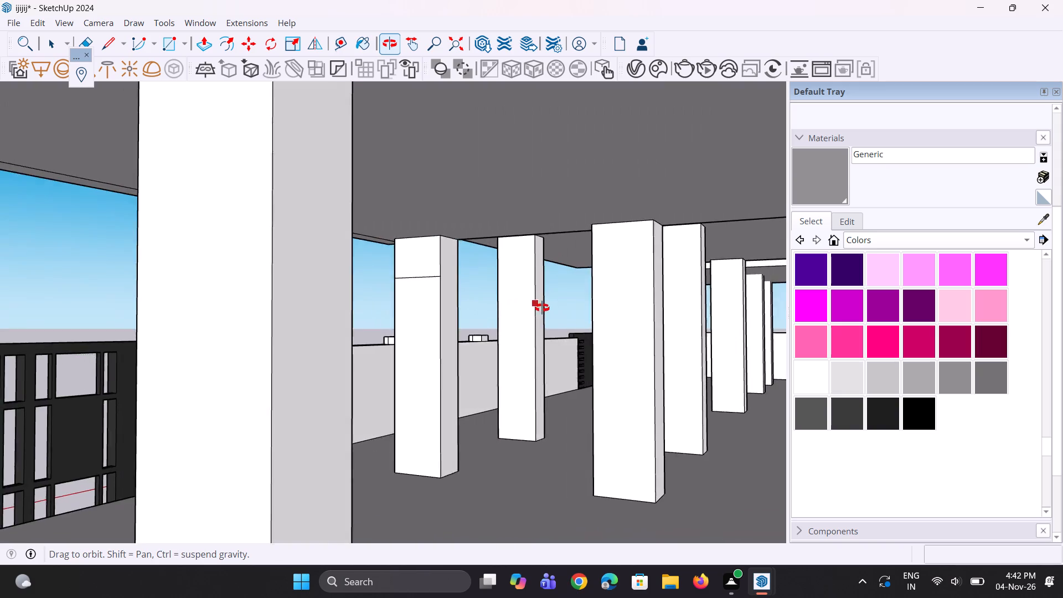
middle_drag(542, 308, 537, 298)
scroll(442, 267, up, 7)
click(424, 240)
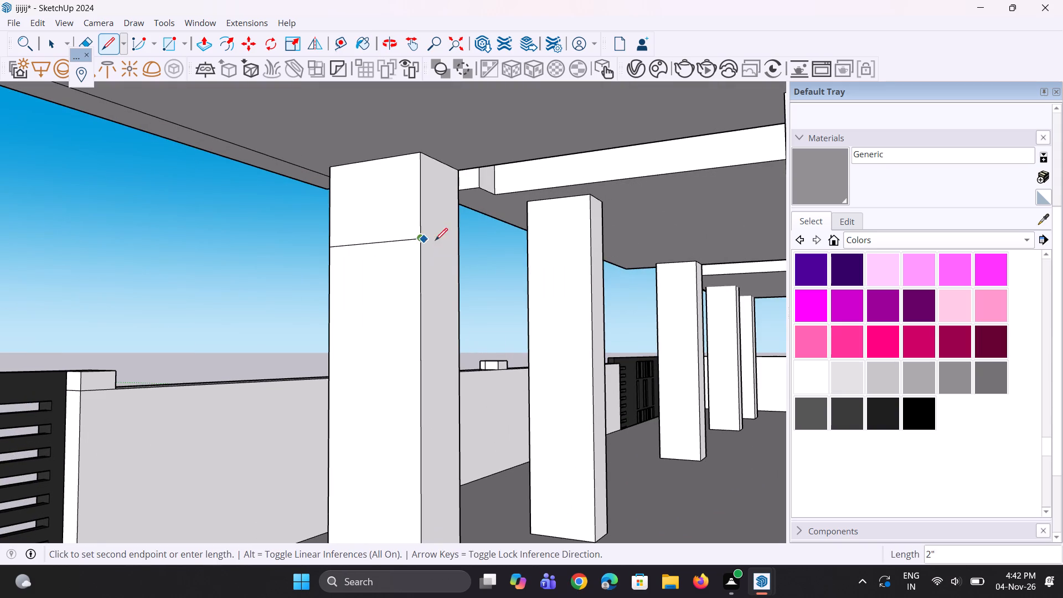
click(457, 248)
Close the line around that second column by drawing it across the remaining side face, towards the middle tower.
scroll(462, 250, up, 1)
middle_drag(458, 252, 188, 298)
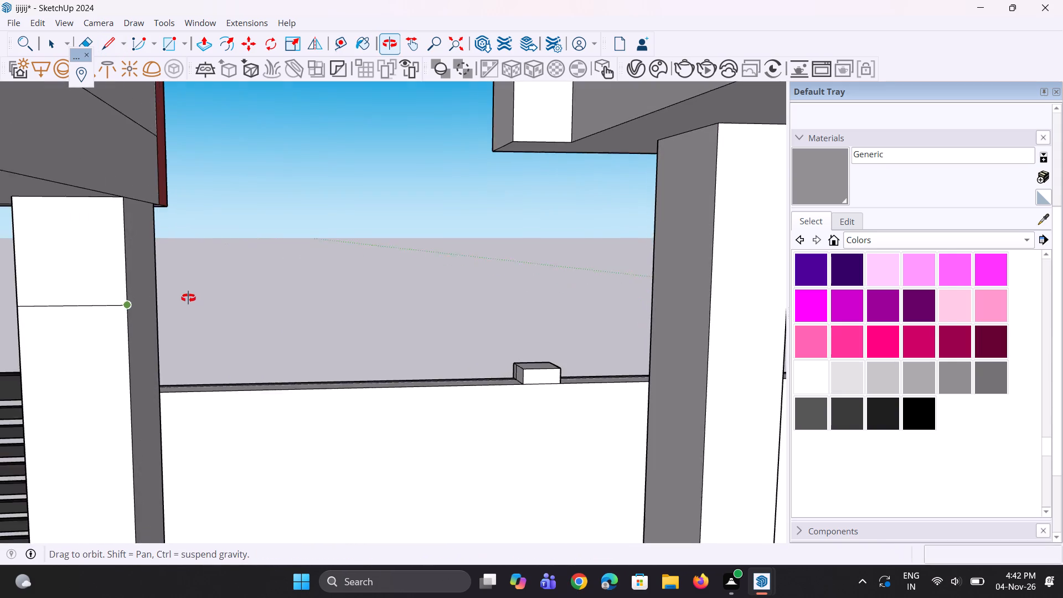
middle_drag(188, 298, 186, 300)
scroll(599, 277, down, 12)
middle_drag(609, 274, 350, 261)
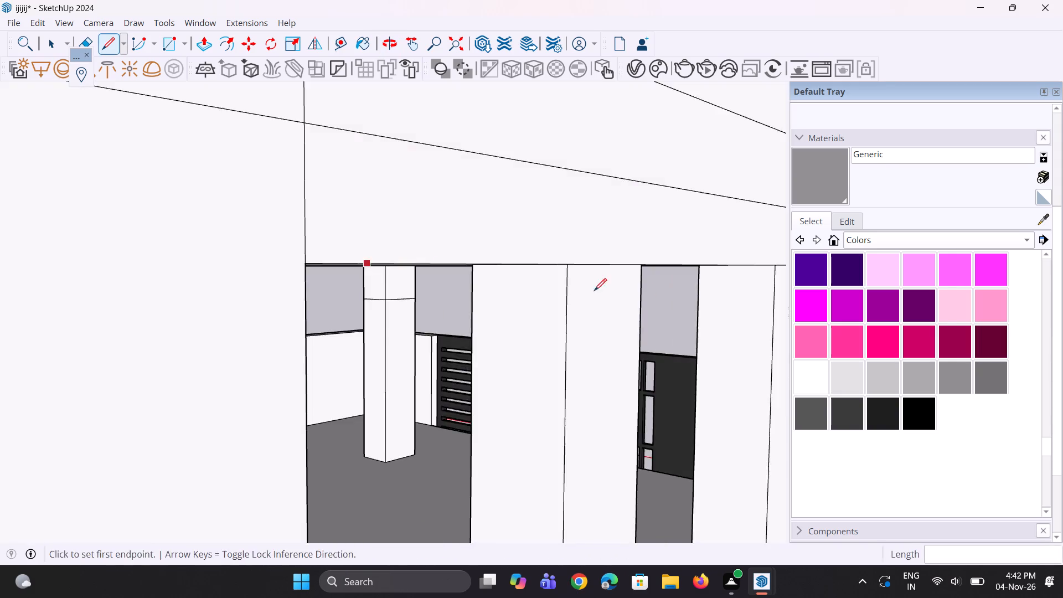
middle_drag(654, 305, 416, 308)
scroll(663, 316, down, 17)
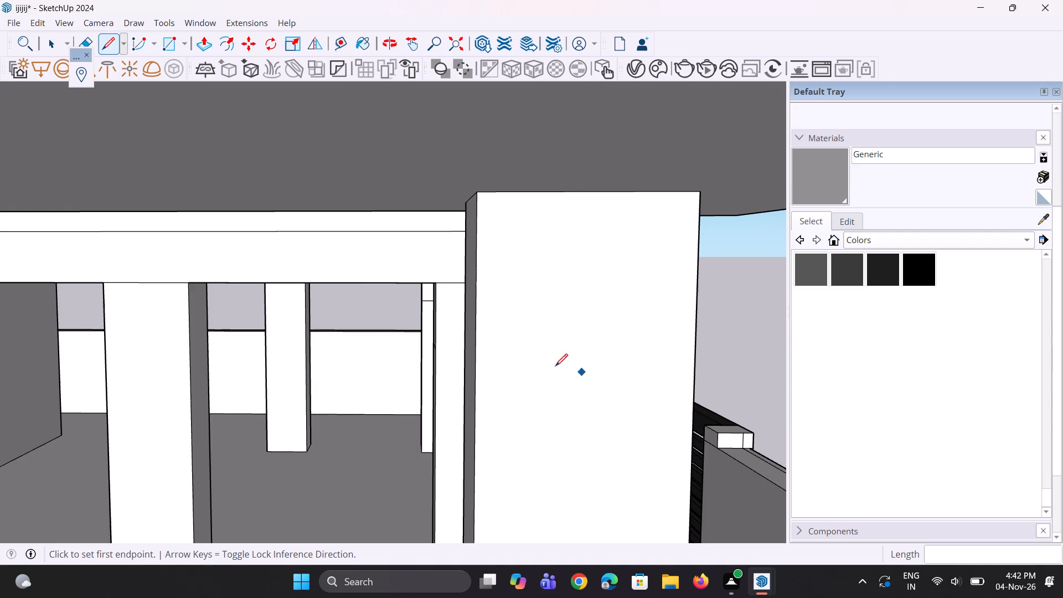
scroll(555, 366, down, 8)
scroll(522, 331, down, 5)
middle_drag(541, 317, 466, 404)
scroll(510, 338, down, 4)
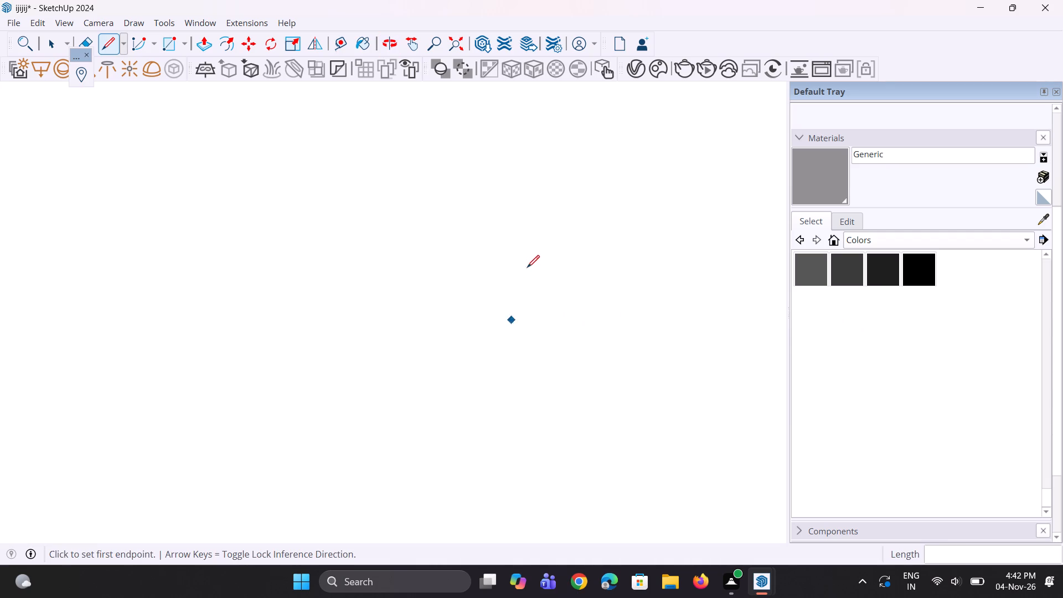
scroll(527, 267, down, 15)
click(453, 35)
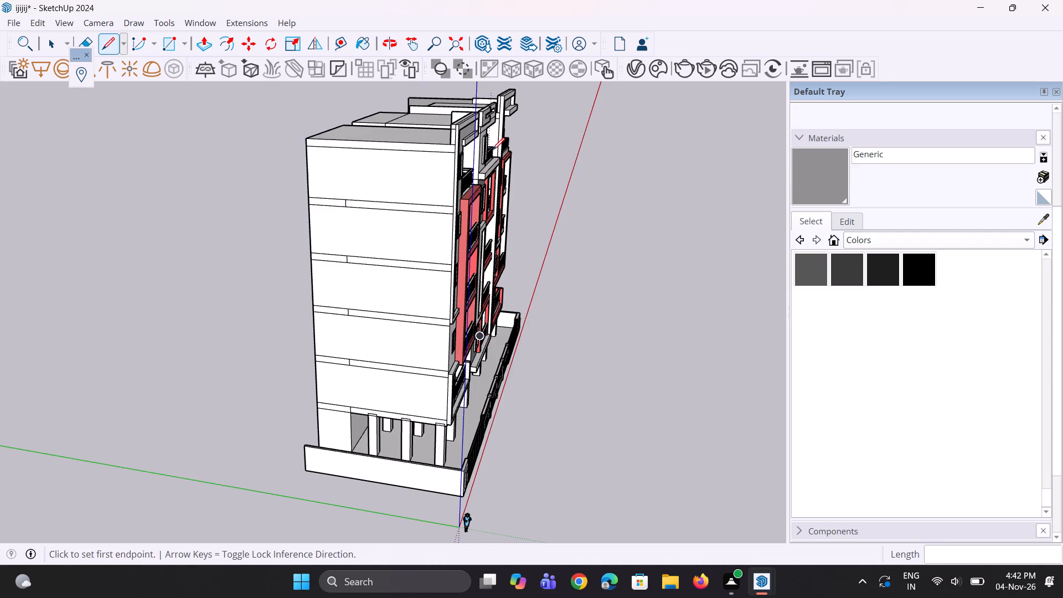
scroll(529, 391, up, 2)
middle_drag(410, 269, 255, 213)
scroll(378, 345, up, 11)
middle_drag(639, 395, 602, 376)
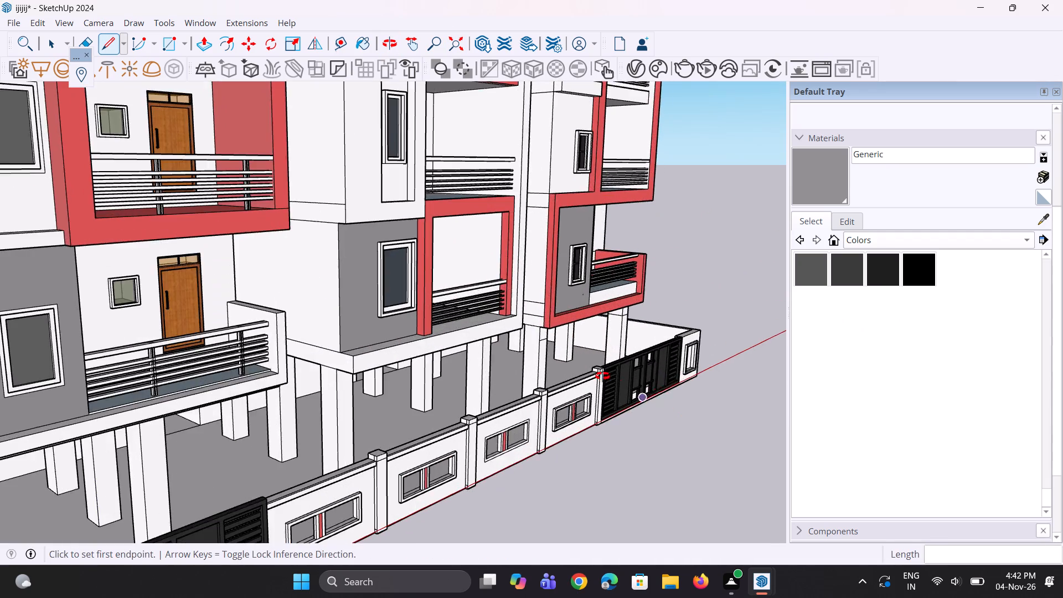
middle_drag(602, 376, 533, 349)
scroll(442, 349, up, 1)
scroll(555, 353, up, 5)
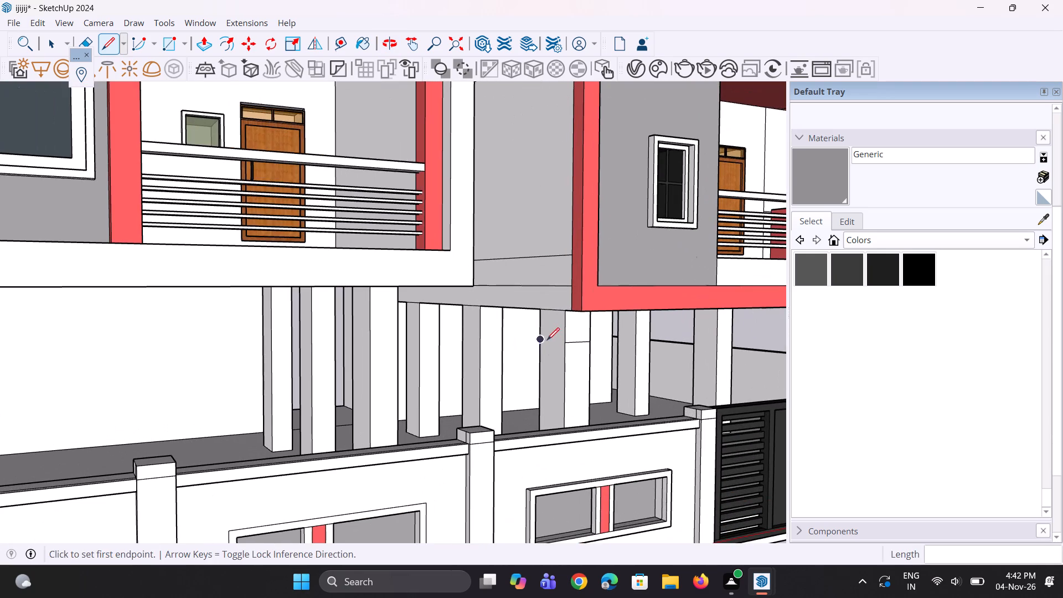
click(540, 340)
click(564, 347)
Draw a matching line near the top of the middle tower's front corner column, across its front and inner side faces.
click(396, 350)
click(369, 345)
scroll(358, 362, up, 1)
middle_drag(359, 363, 458, 367)
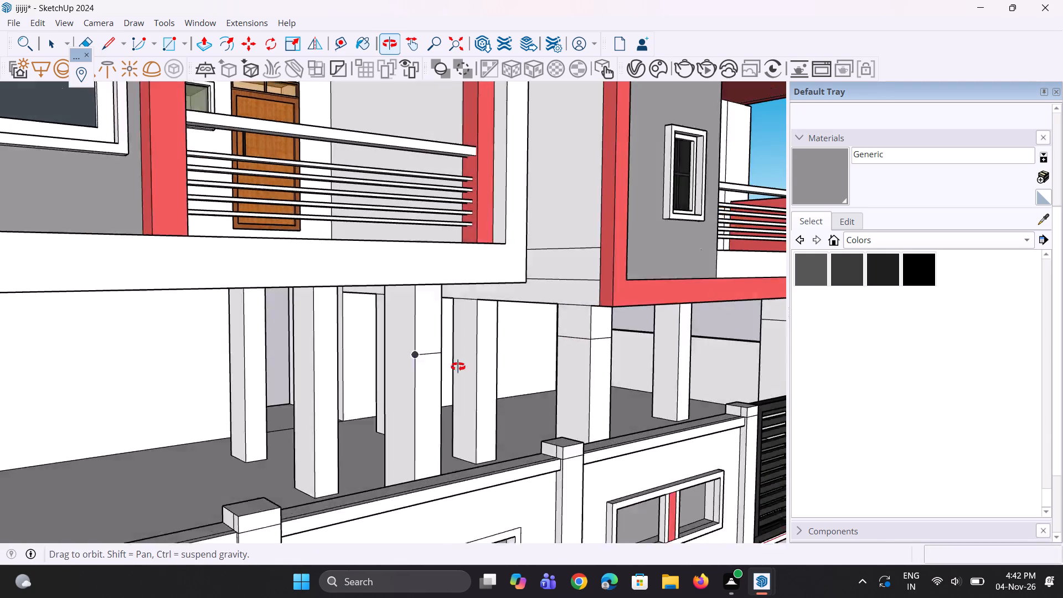
middle_drag(458, 367, 472, 364)
scroll(447, 347, up, 2)
click(461, 351)
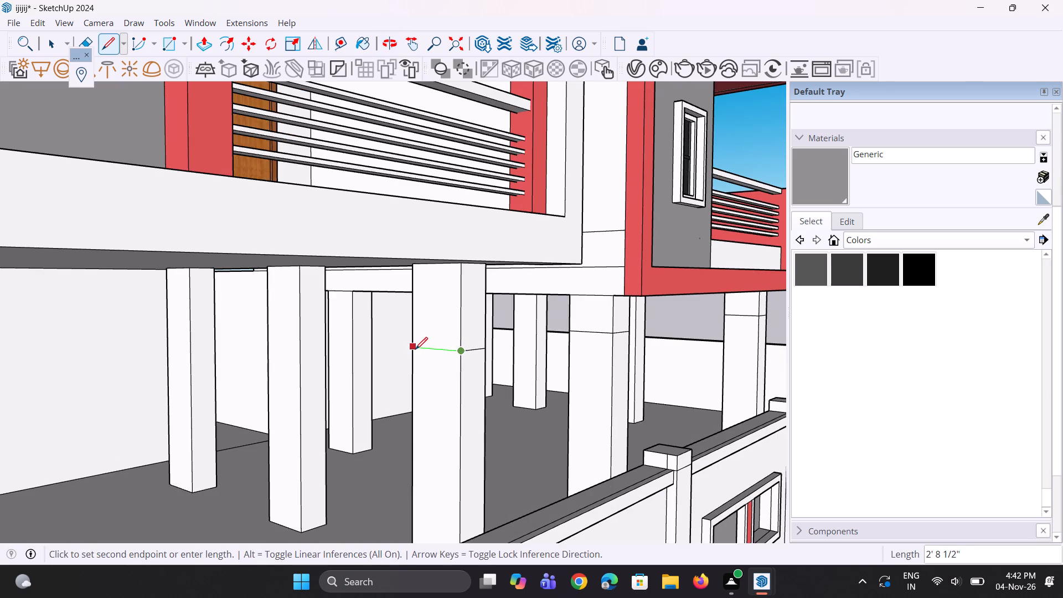
click(410, 350)
Close the level line around the middle tower's front corner column by drawing it across the rear and outer side faces.
middle_drag(425, 357, 770, 353)
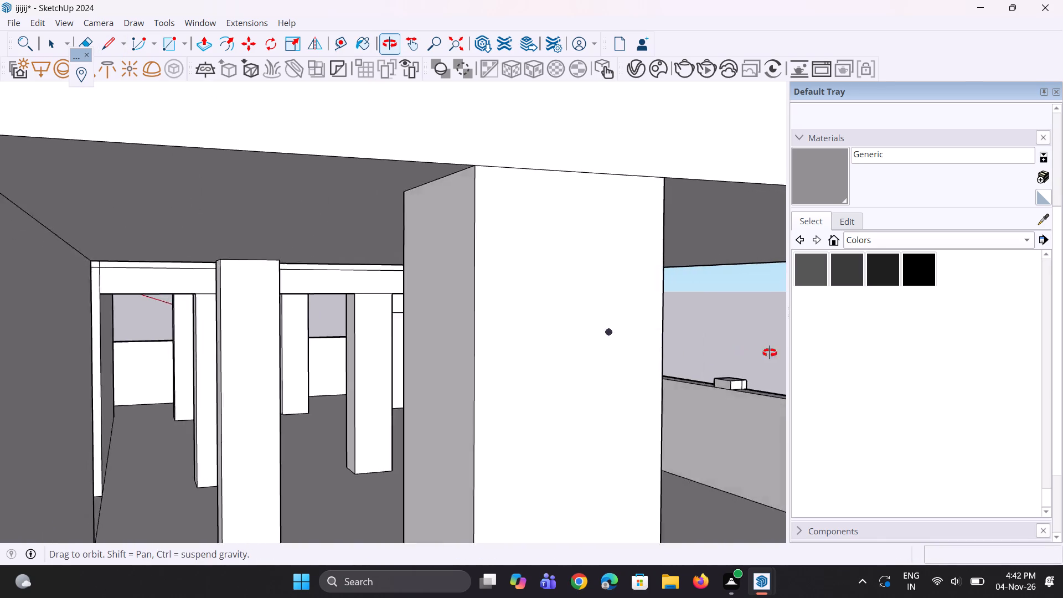
middle_drag(770, 353, 1062, 346)
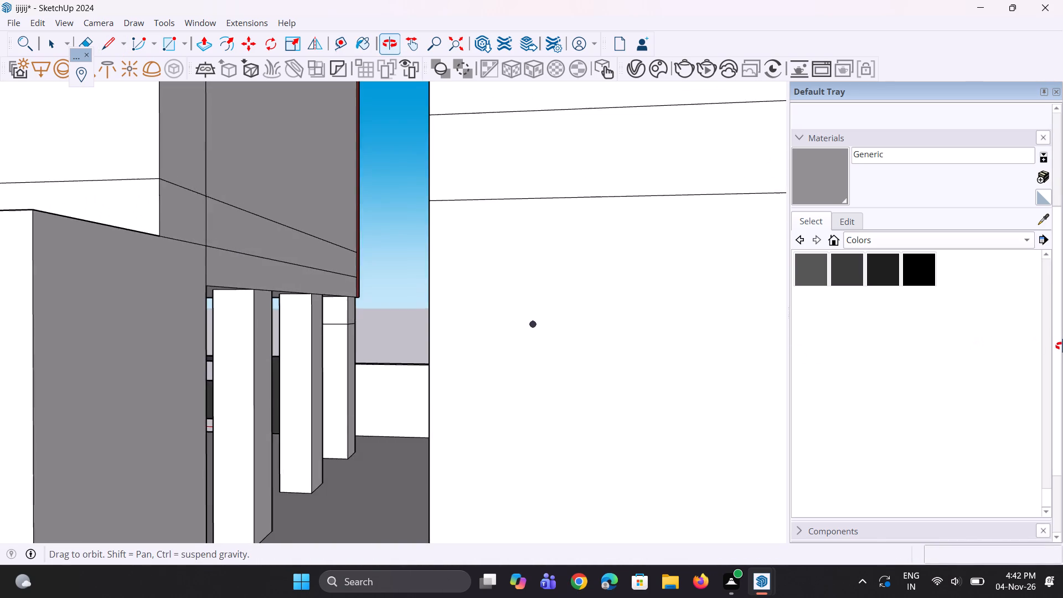
middle_drag(1062, 346, 1047, 346)
middle_drag(406, 308, 590, 312)
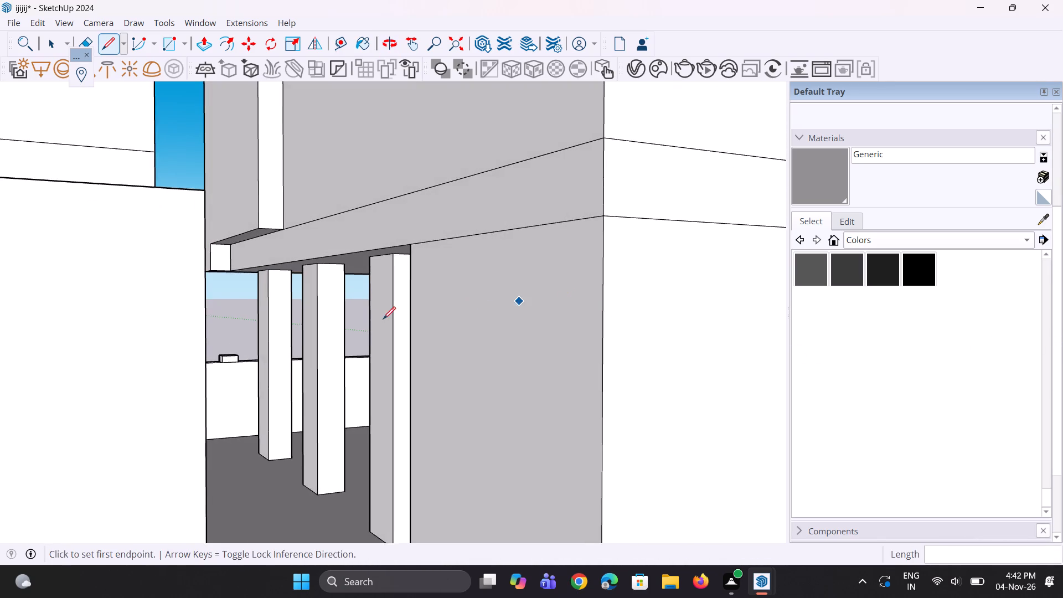
scroll(373, 320, up, 12)
scroll(300, 353, down, 12)
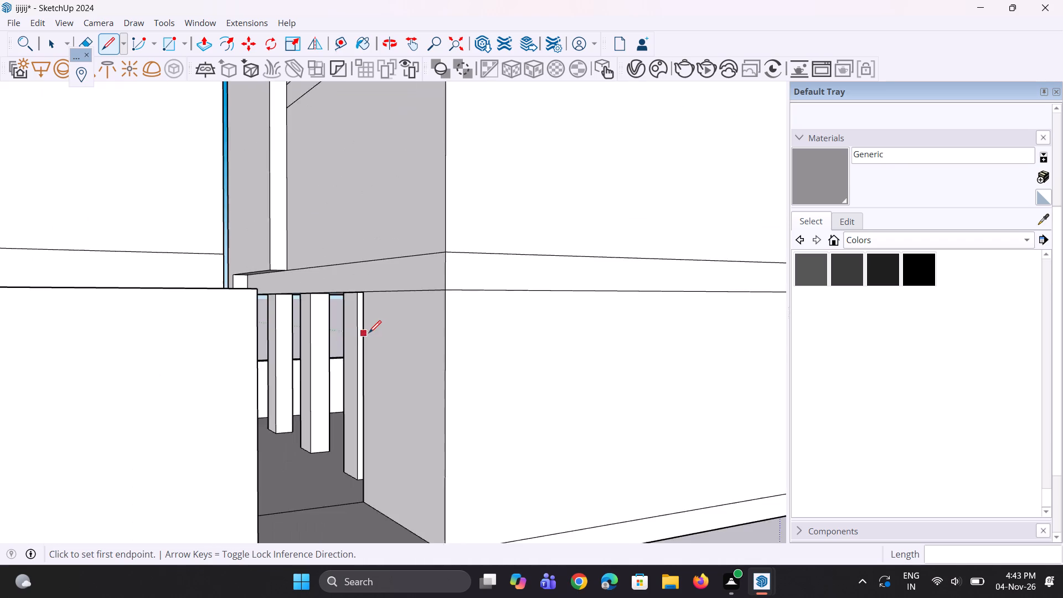
scroll(370, 333, down, 18)
middle_drag(226, 337, 488, 329)
scroll(423, 347, up, 4)
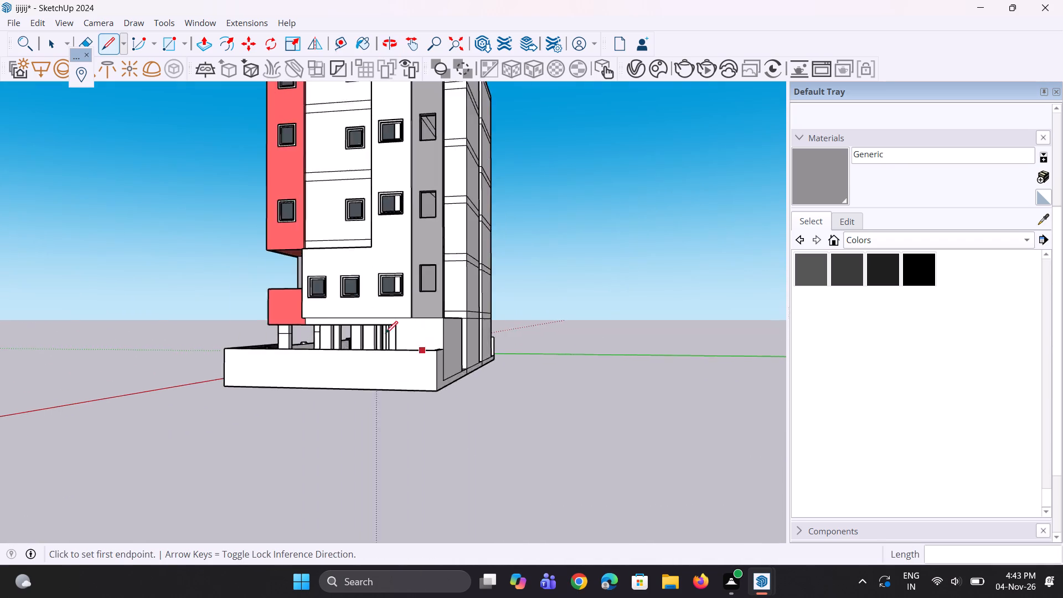
scroll(385, 333, up, 20)
scroll(385, 333, up, 6)
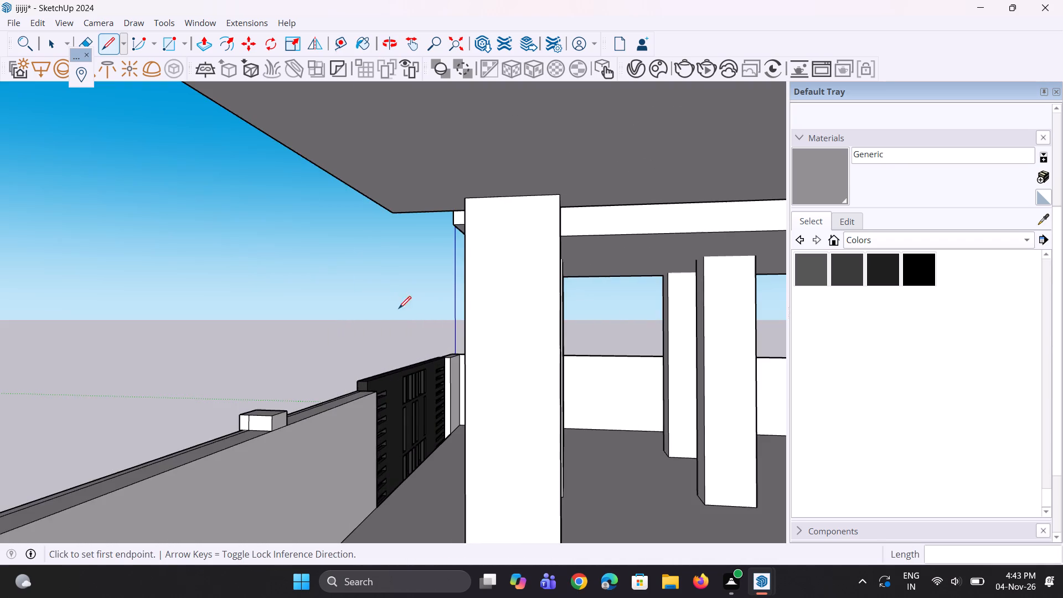
scroll(385, 315, down, 5)
middle_drag(385, 316, 371, 318)
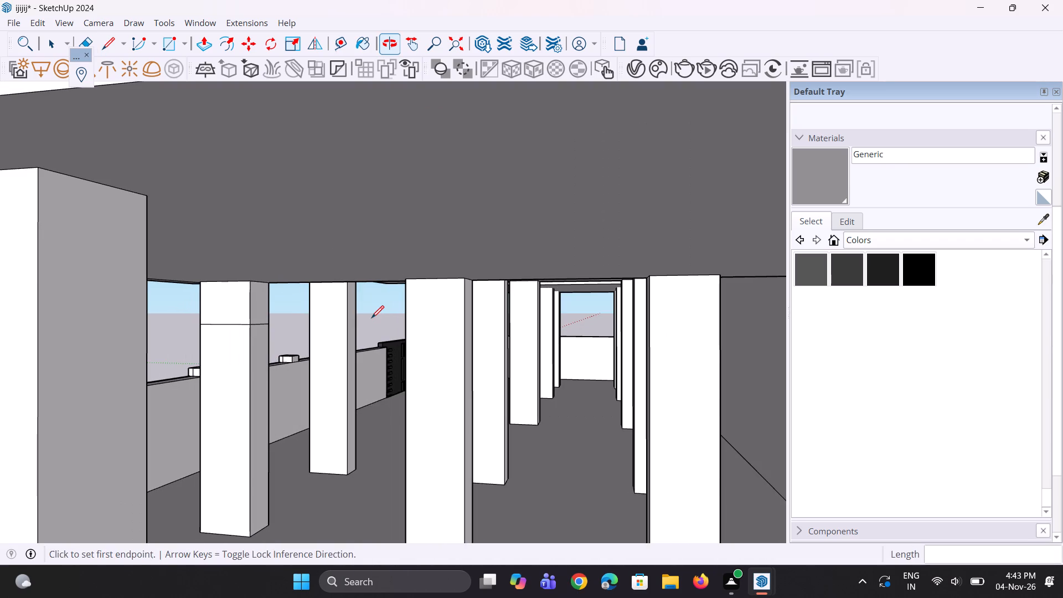
click(359, 321)
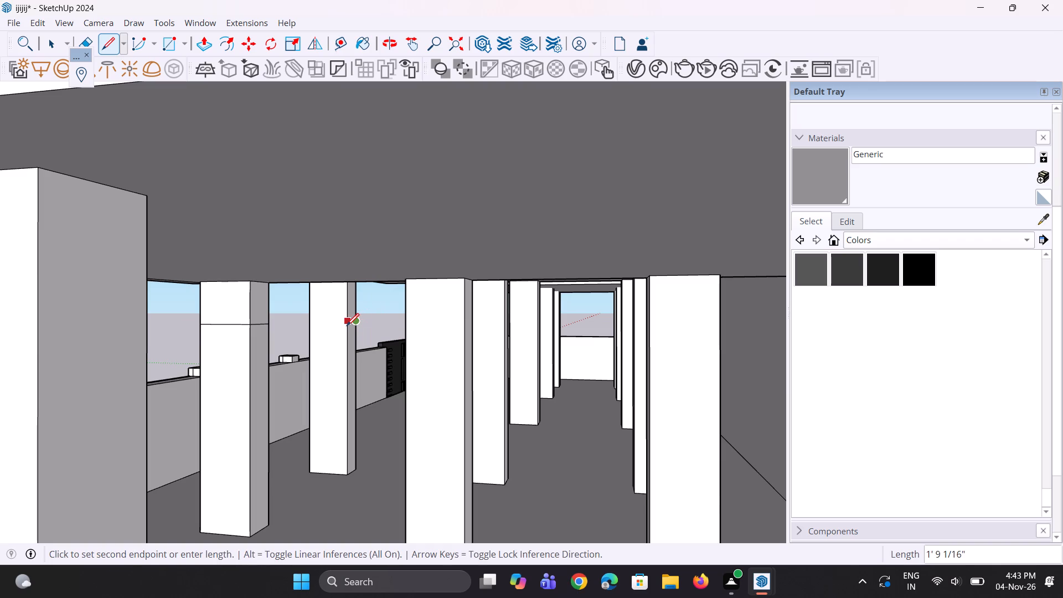
click(347, 326)
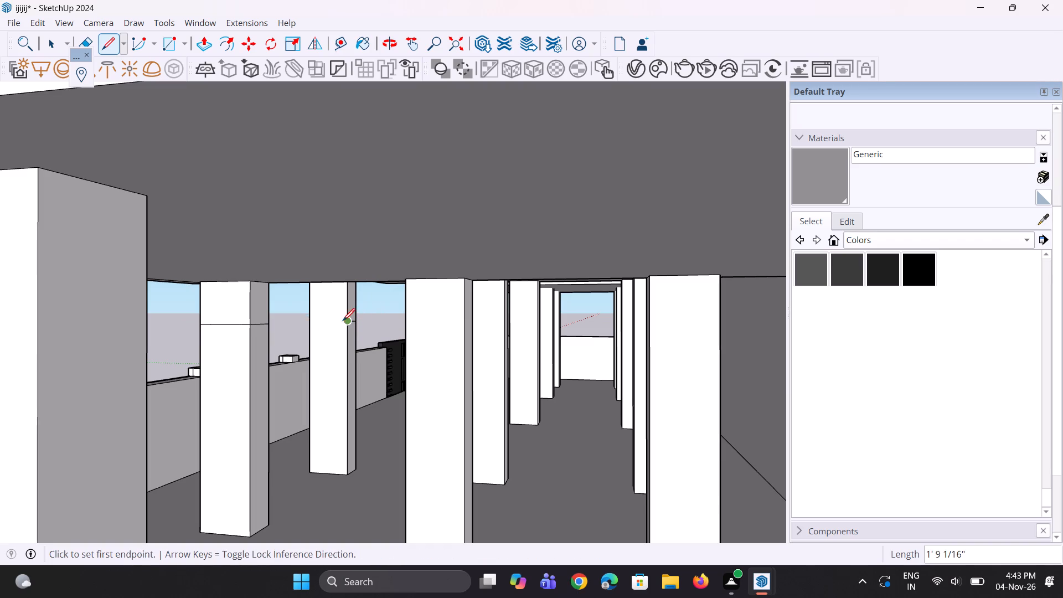
scroll(343, 321, up, 2)
click(349, 320)
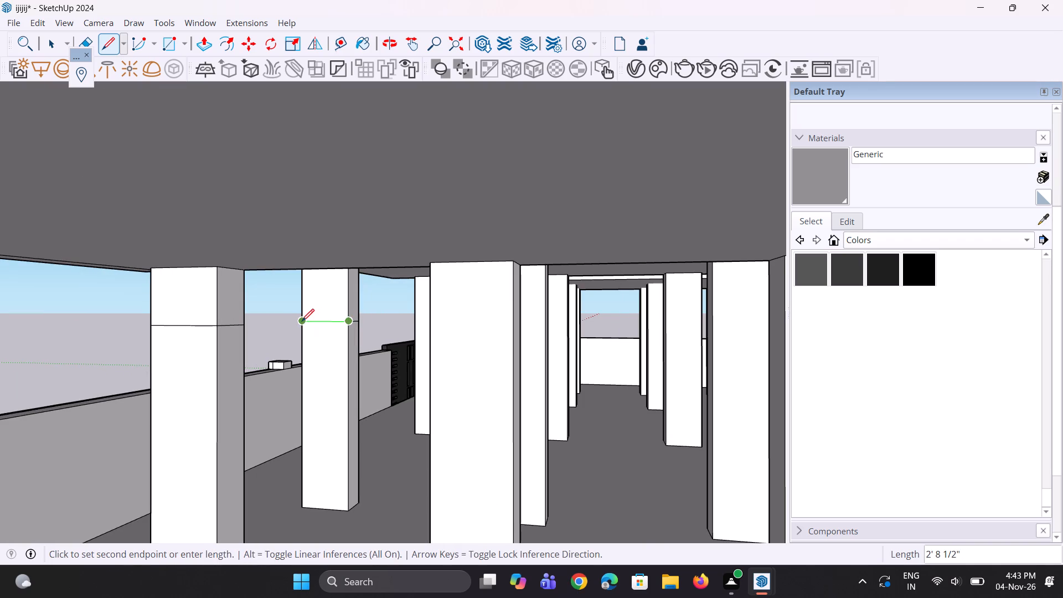
click(302, 321)
Draw a line at the same height across the front and outer side faces of the middle tower's other front corner column.
middle_drag(285, 333, 497, 345)
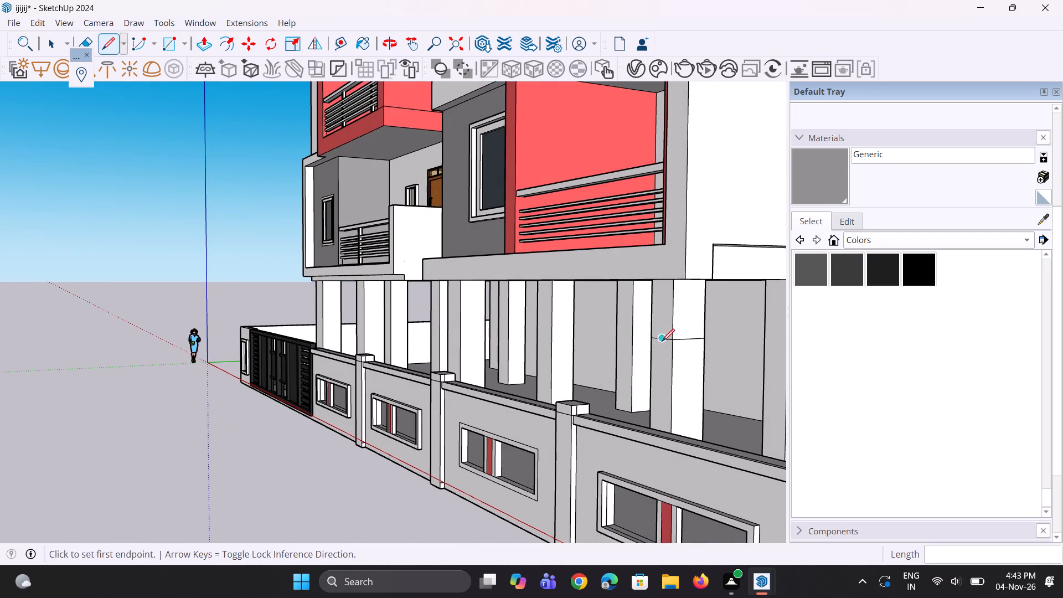
scroll(513, 327, up, 2)
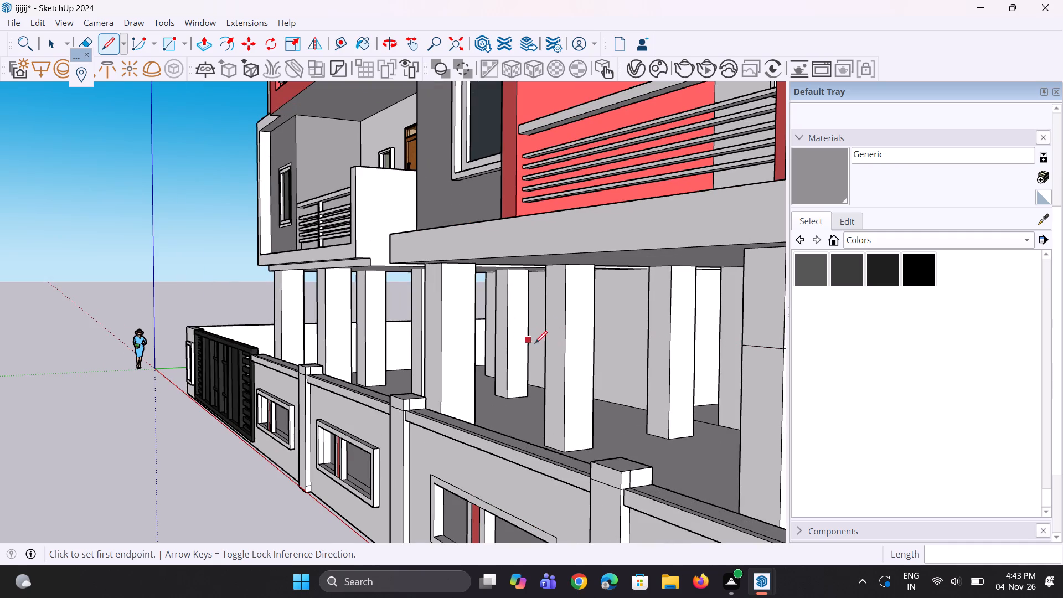
click(440, 316)
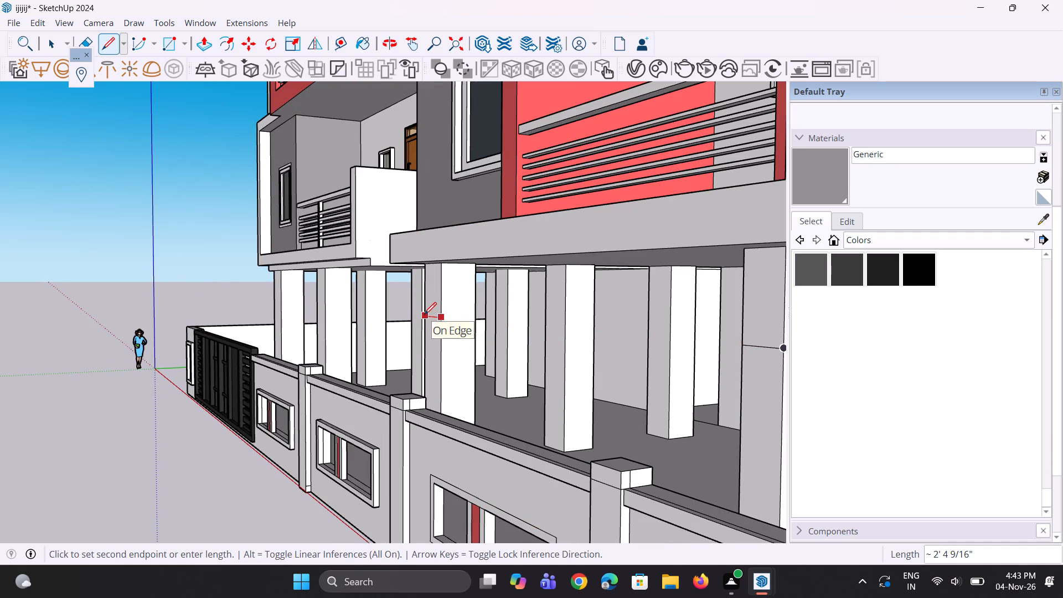
click(424, 315)
middle_drag(419, 341, 953, 394)
scroll(586, 293, up, 3)
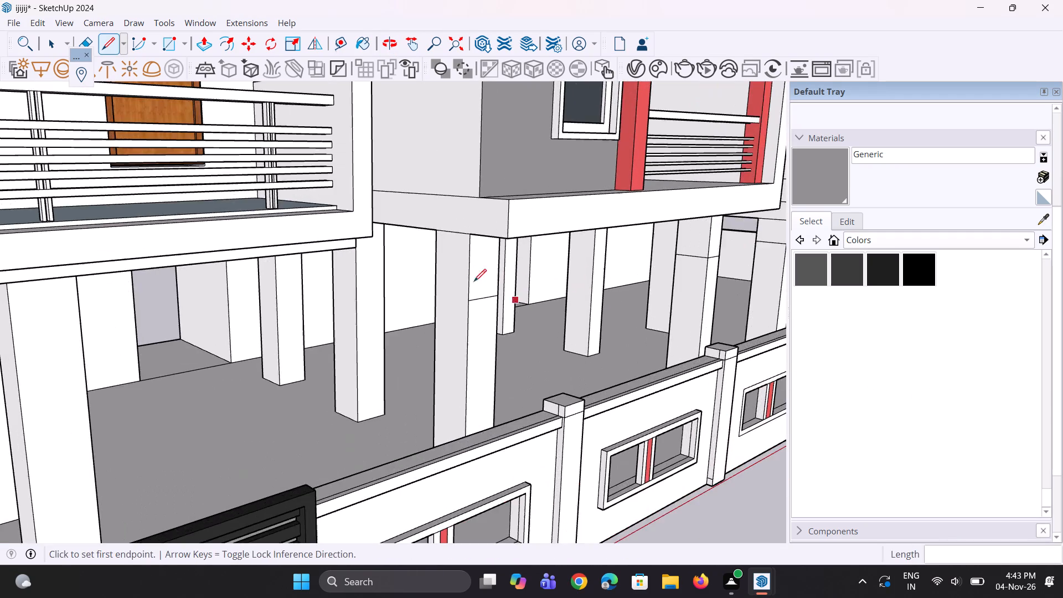
scroll(464, 286, up, 6)
click(469, 306)
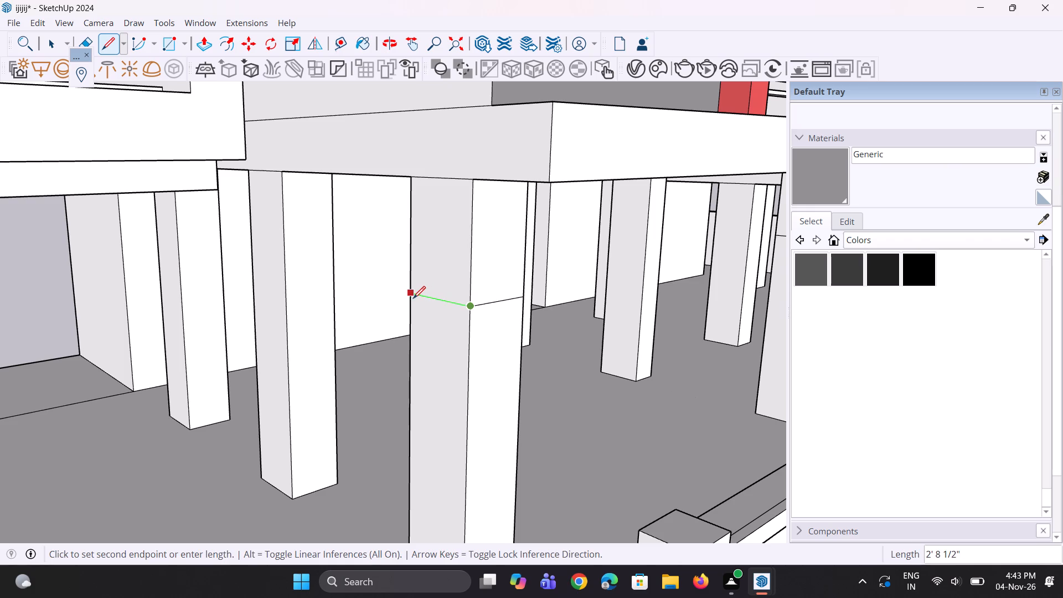
click(413, 298)
Close the line around that second middle-tower column by drawing it across its rear and inner side faces.
middle_drag(427, 302, 524, 310)
scroll(517, 303, up, 11)
middle_drag(514, 301, 517, 301)
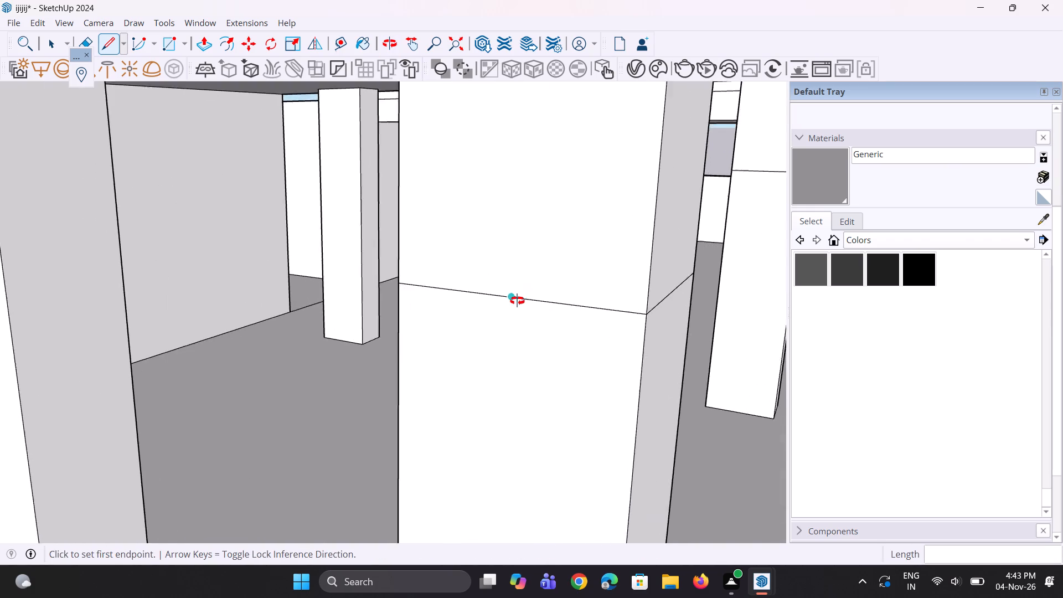
middle_drag(517, 301, 739, 295)
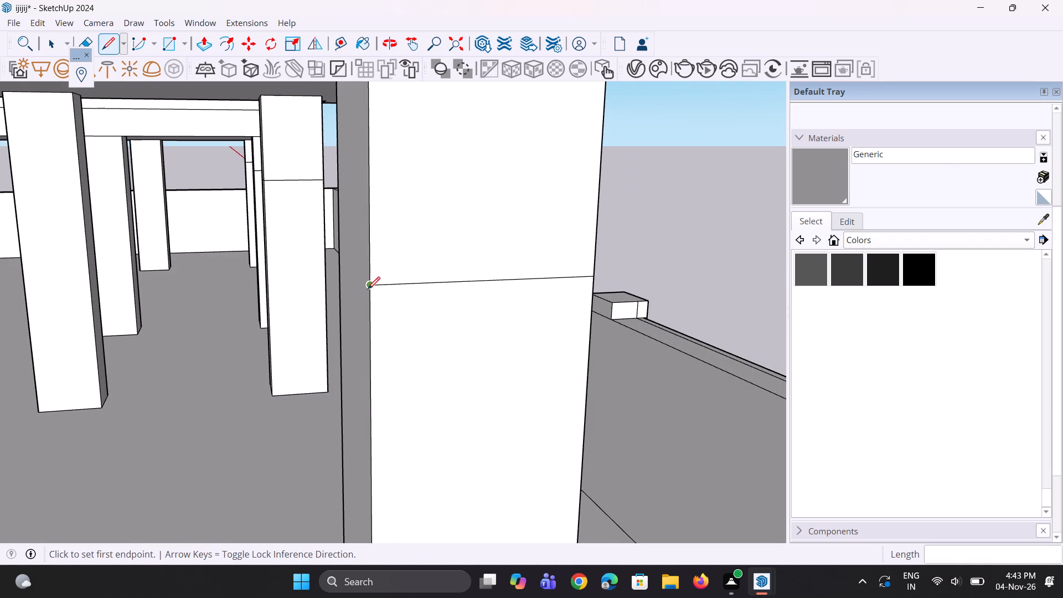
click(368, 289)
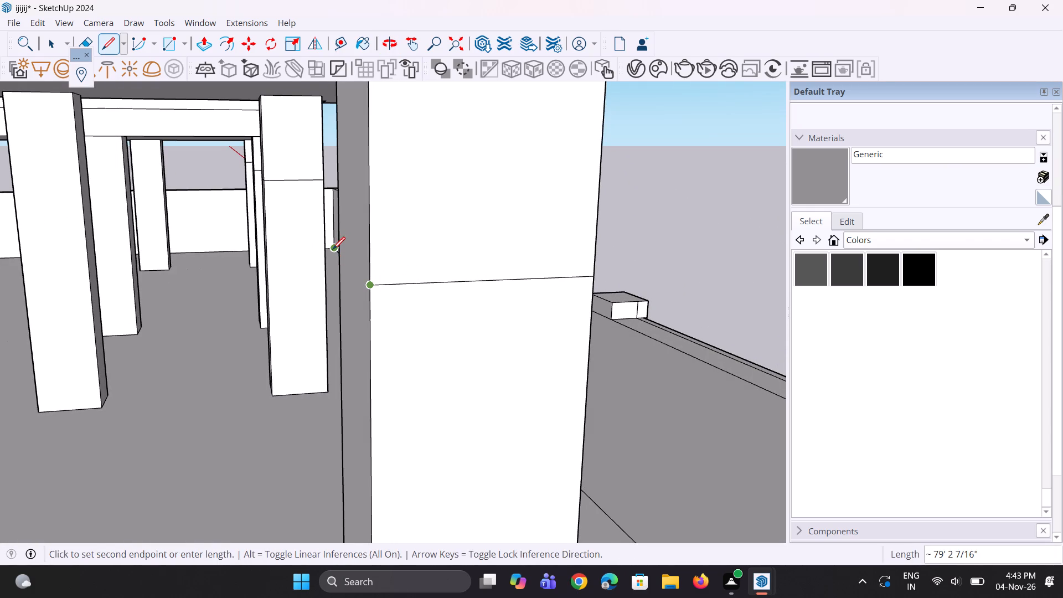
scroll(335, 249, up, 1)
middle_drag(340, 249, 391, 248)
scroll(319, 229, down, 5)
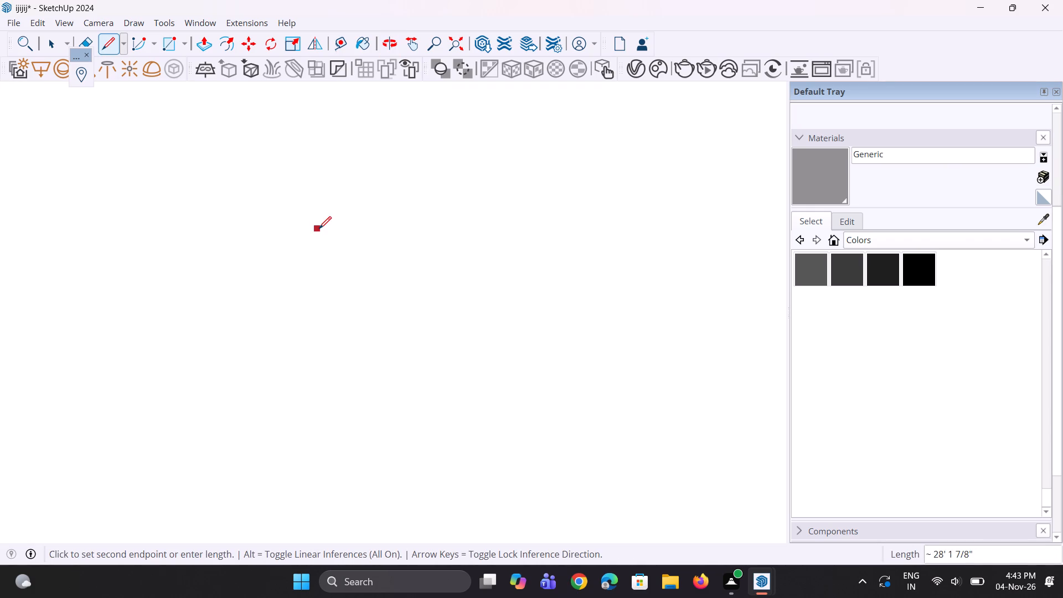
click(460, 48)
middle_drag(489, 302, 324, 301)
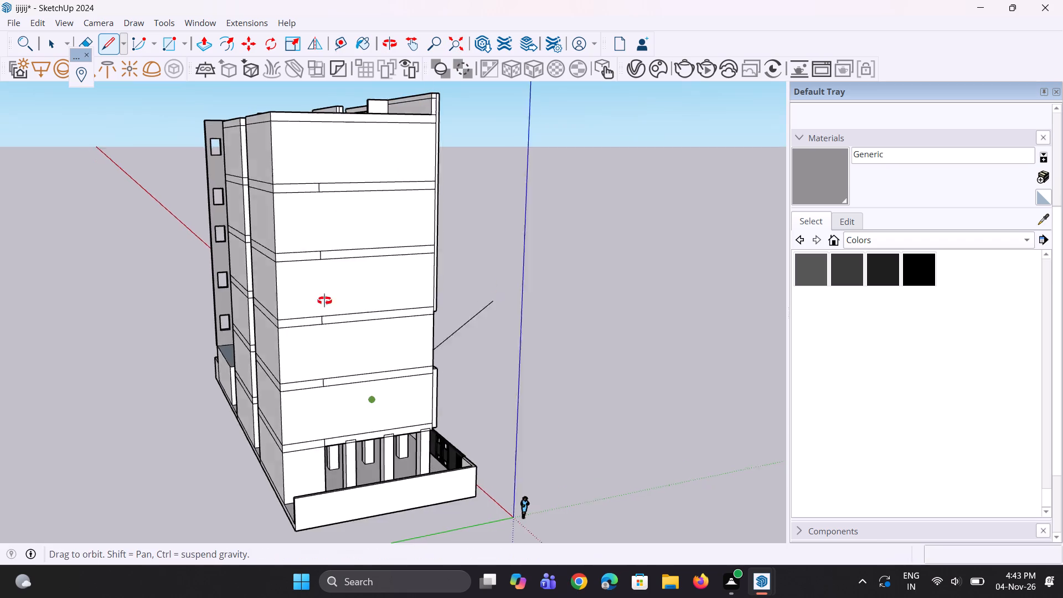
middle_drag(324, 301, 2, 276)
middle_drag(355, 307, 0, 301)
scroll(384, 352, up, 1)
middle_drag(265, 333, 76, 314)
scroll(403, 490, up, 5)
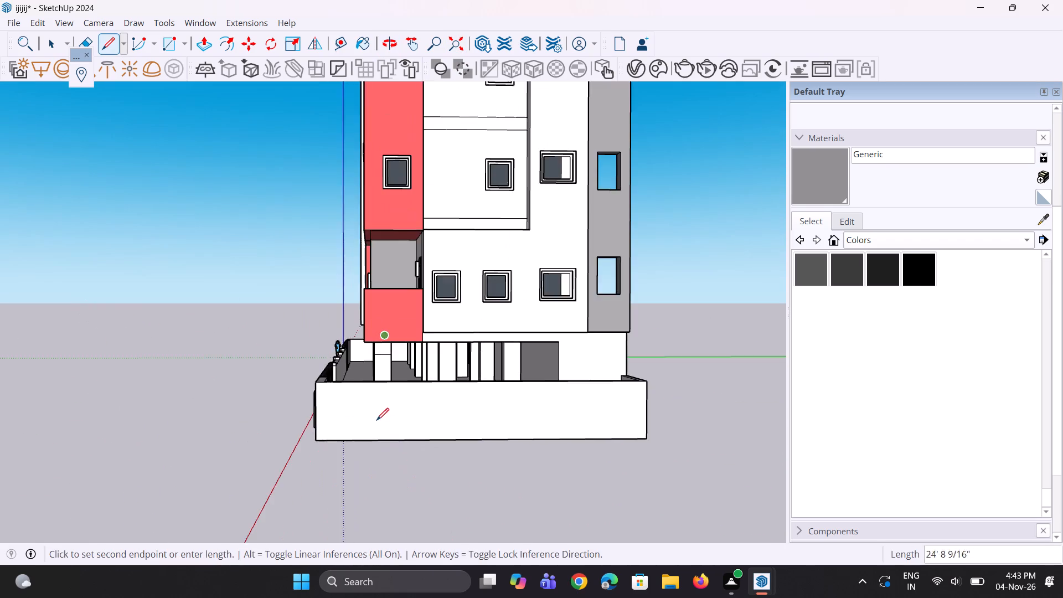
scroll(376, 420, up, 13)
middle_drag(531, 327, 468, 333)
scroll(426, 346, up, 3)
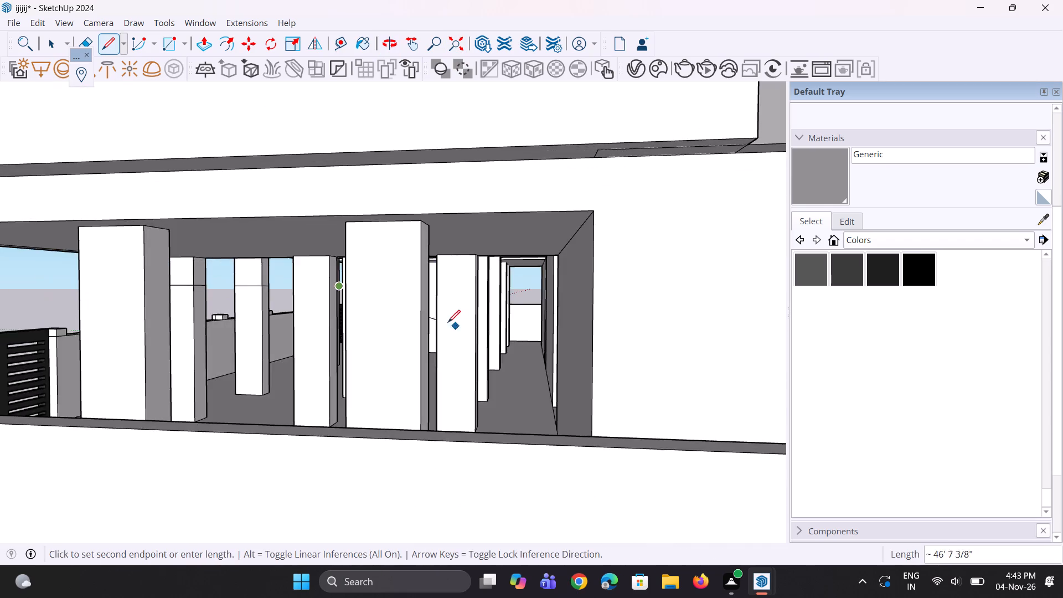
scroll(448, 322, up, 13)
scroll(307, 286, down, 4)
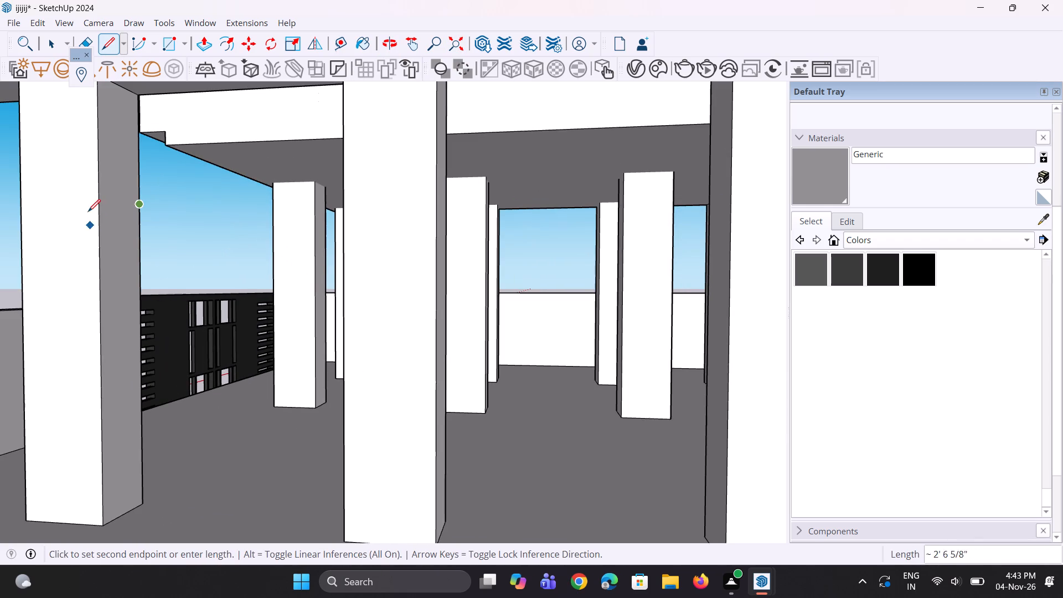
click(98, 194)
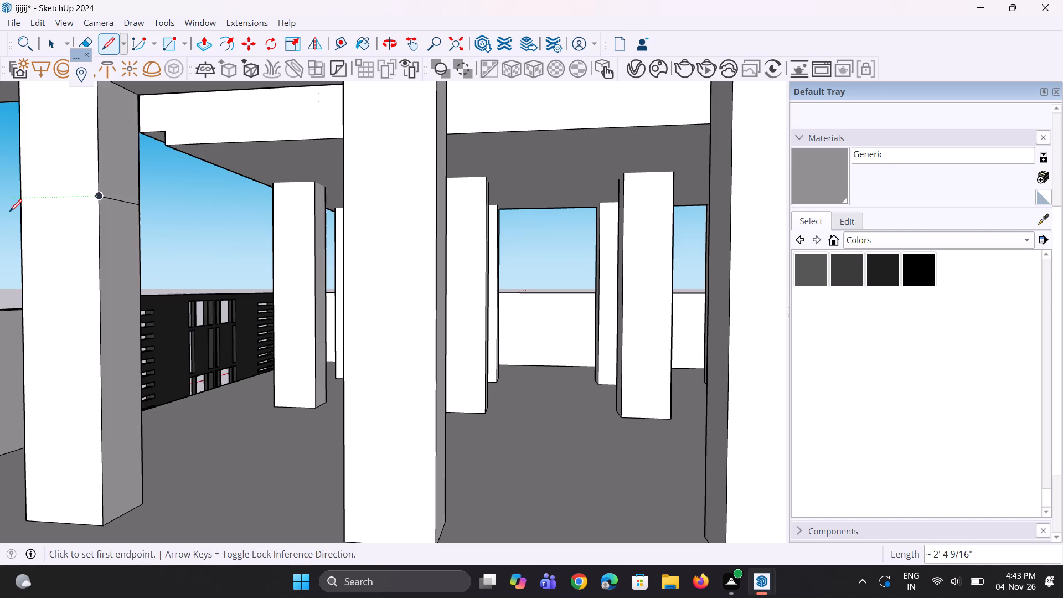
click(98, 195)
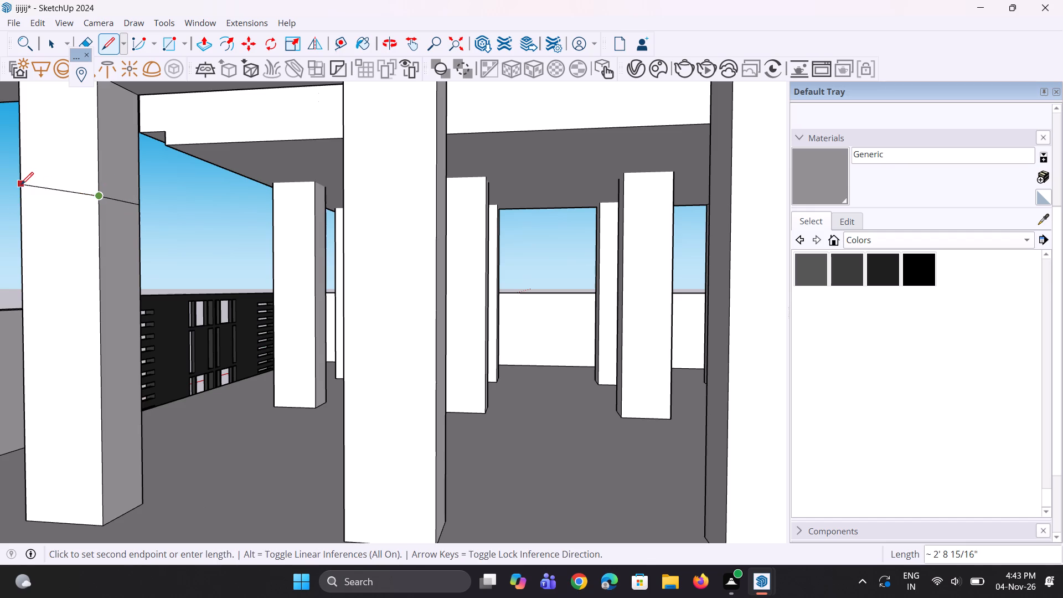
click(19, 198)
Draw a level line at the same height across the adjacent tower's front corner column, on the face towards the middle tower.
middle_drag(16, 221, 336, 265)
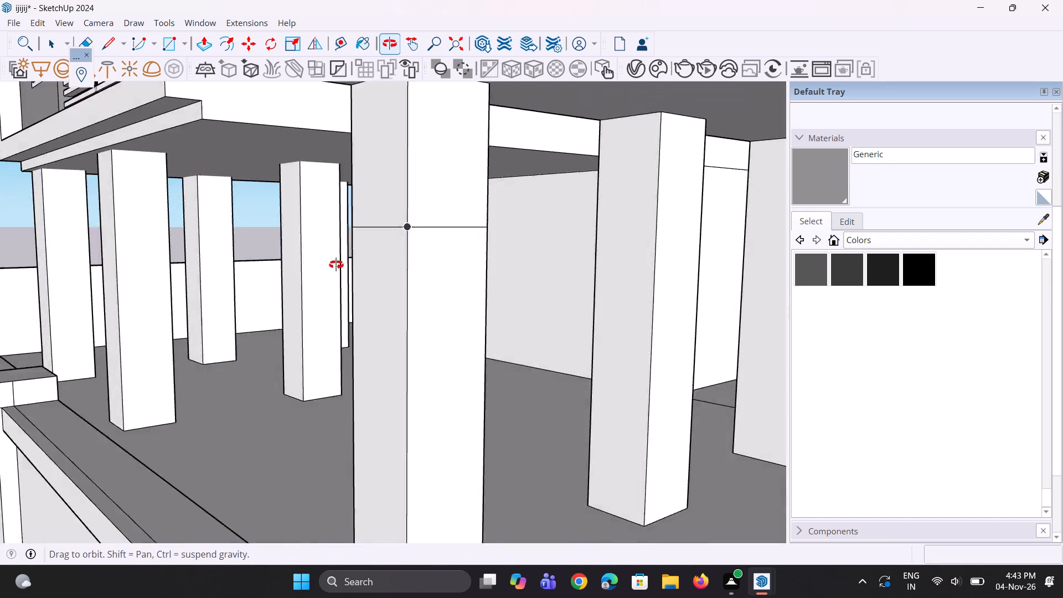
middle_drag(336, 265, 355, 267)
scroll(361, 269, down, 3)
scroll(255, 253, up, 2)
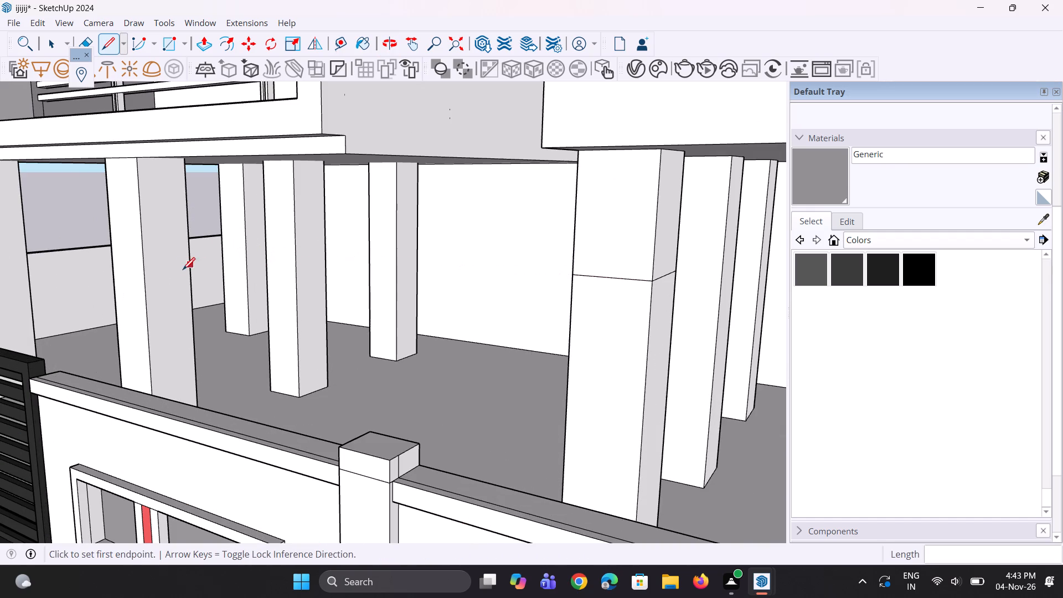
click(140, 239)
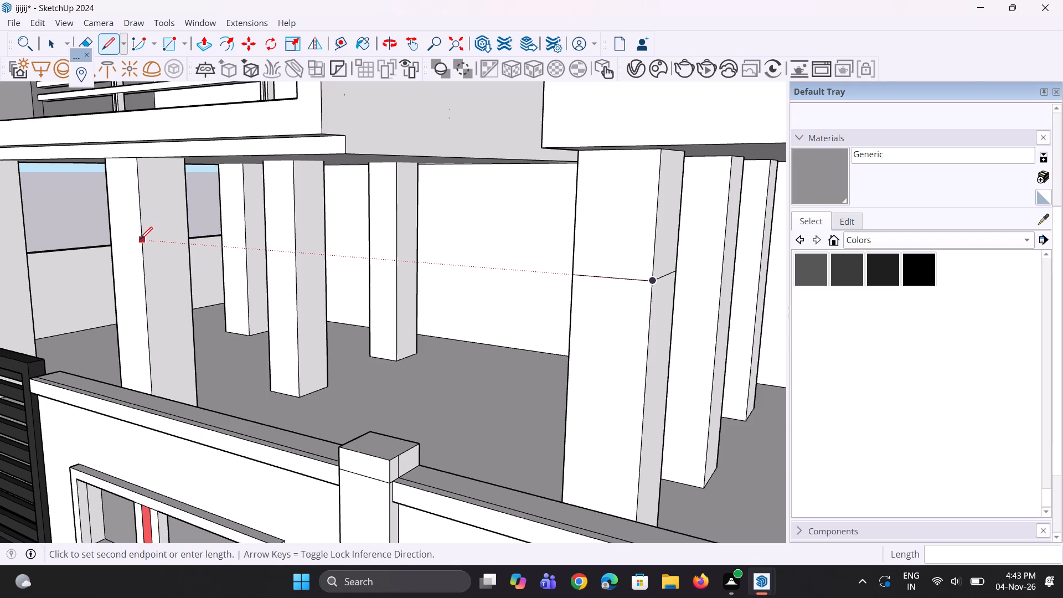
click(186, 236)
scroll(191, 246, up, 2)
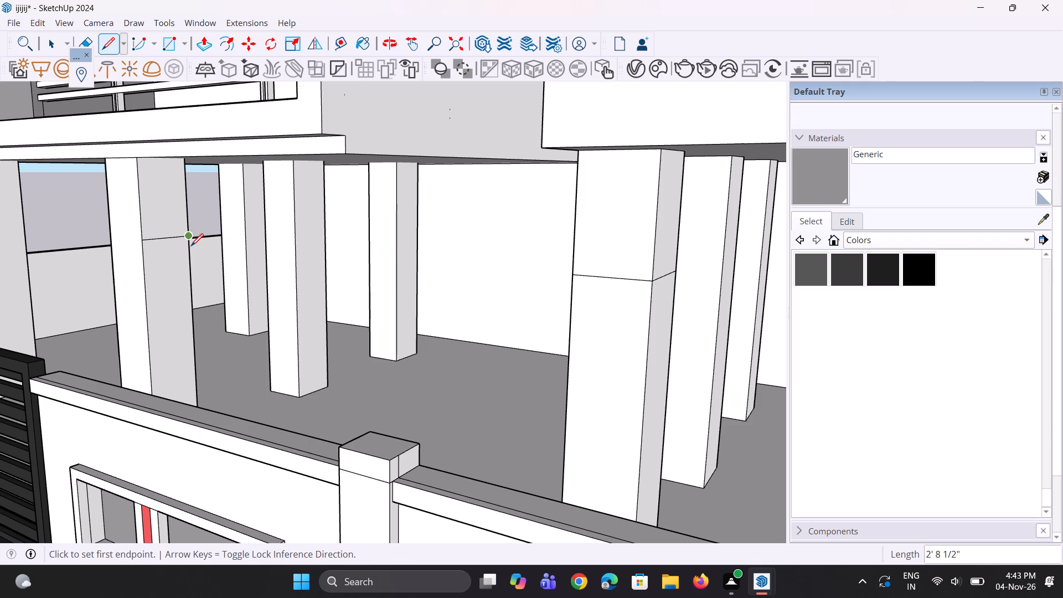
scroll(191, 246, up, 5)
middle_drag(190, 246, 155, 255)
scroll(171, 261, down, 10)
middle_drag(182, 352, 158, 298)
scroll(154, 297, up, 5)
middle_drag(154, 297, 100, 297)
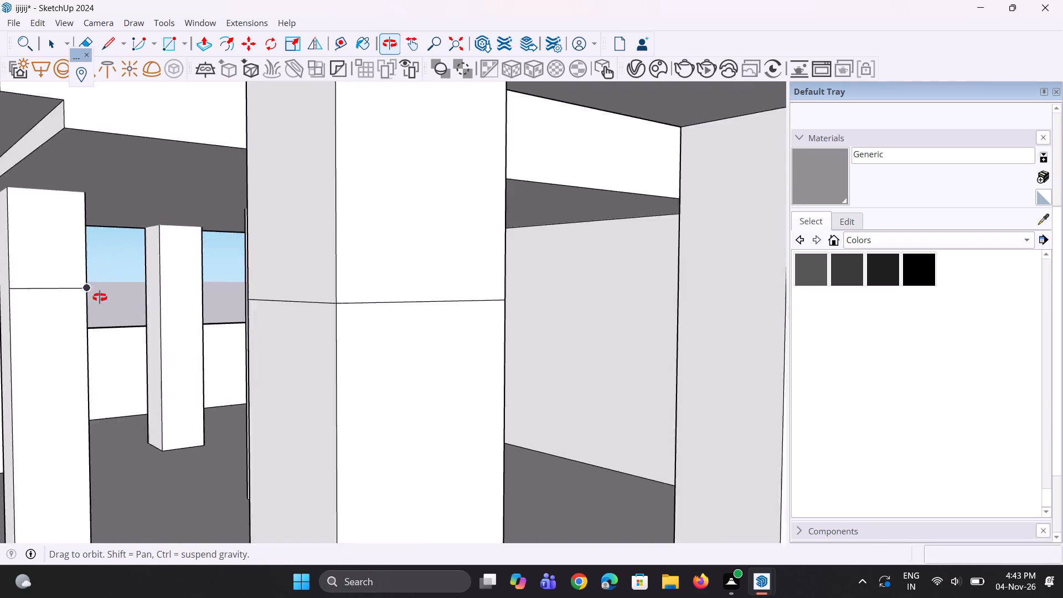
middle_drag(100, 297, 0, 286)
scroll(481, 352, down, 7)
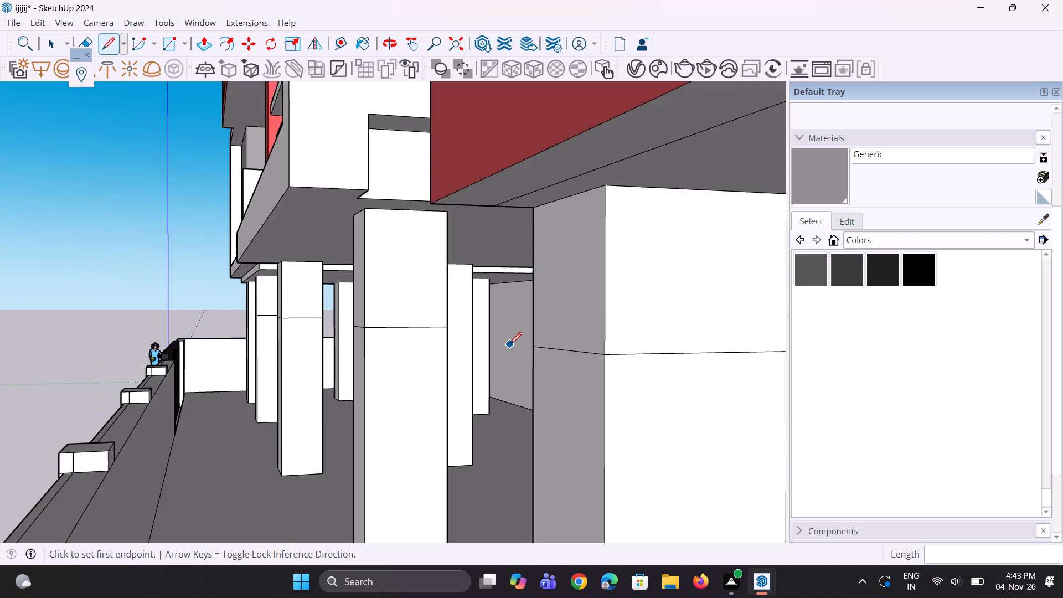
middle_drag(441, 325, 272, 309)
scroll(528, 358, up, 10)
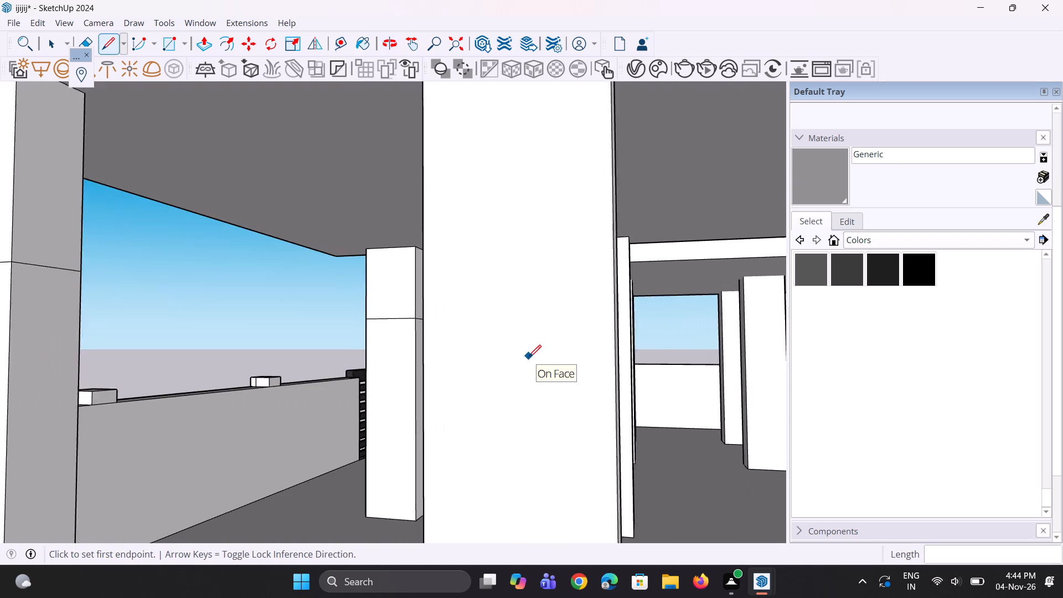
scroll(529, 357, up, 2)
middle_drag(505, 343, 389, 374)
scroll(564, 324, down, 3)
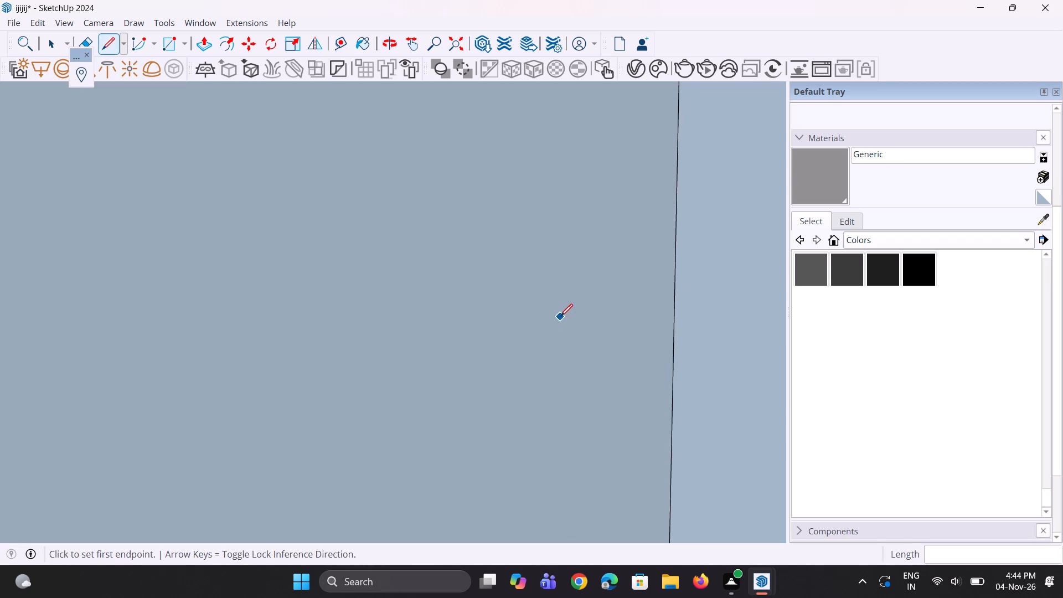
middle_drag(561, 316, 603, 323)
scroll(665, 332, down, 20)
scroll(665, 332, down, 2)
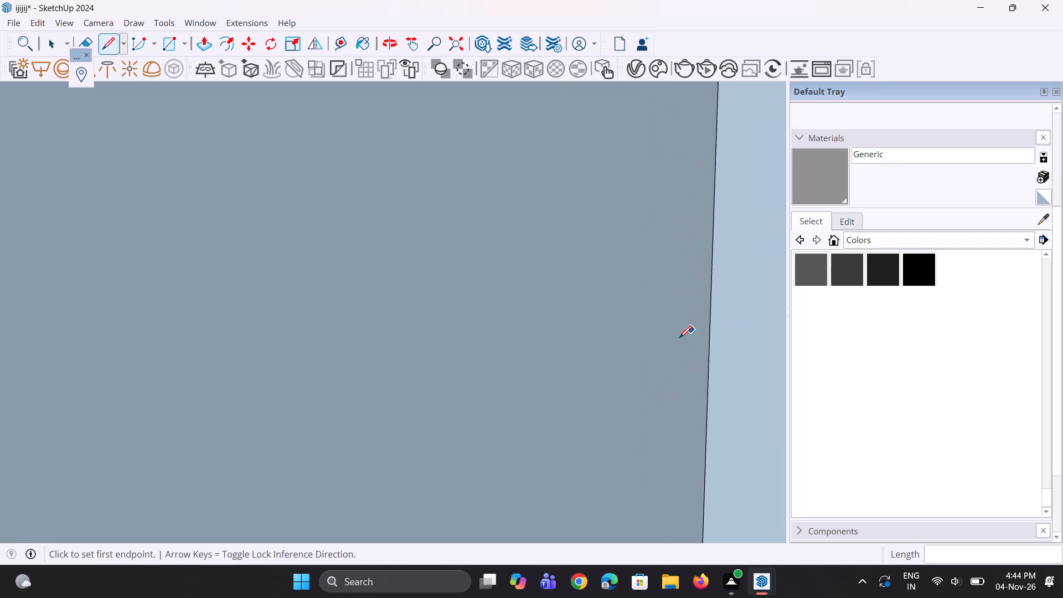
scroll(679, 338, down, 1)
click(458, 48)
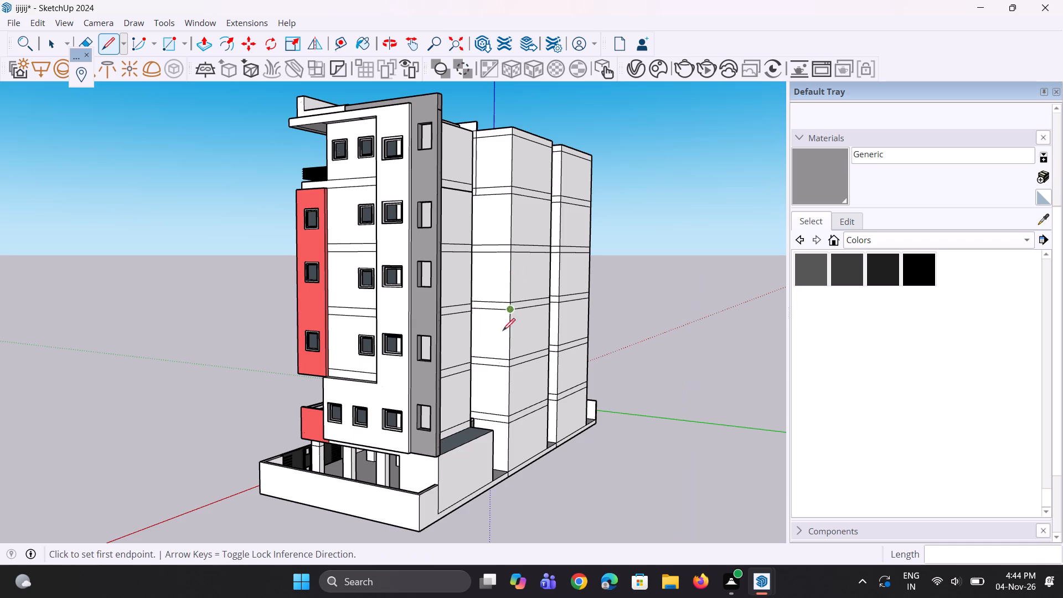
Continue the level line across the rear face of the adjacent tower's front corner column nearest the middle tower.
scroll(477, 414, down, 5)
middle_drag(383, 511, 457, 468)
scroll(466, 415, up, 11)
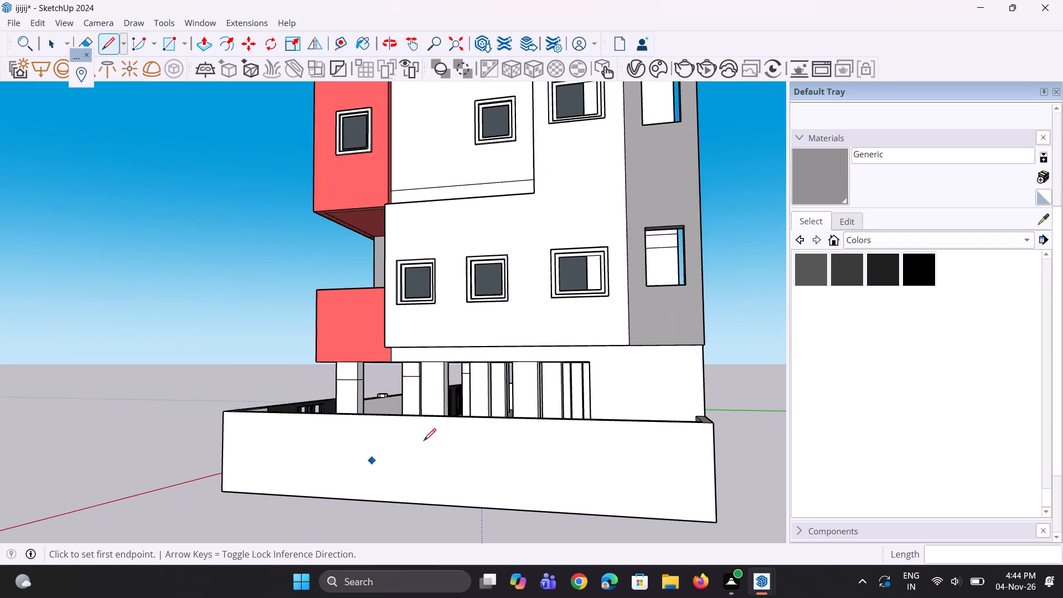
scroll(424, 441, up, 20)
scroll(424, 441, up, 5)
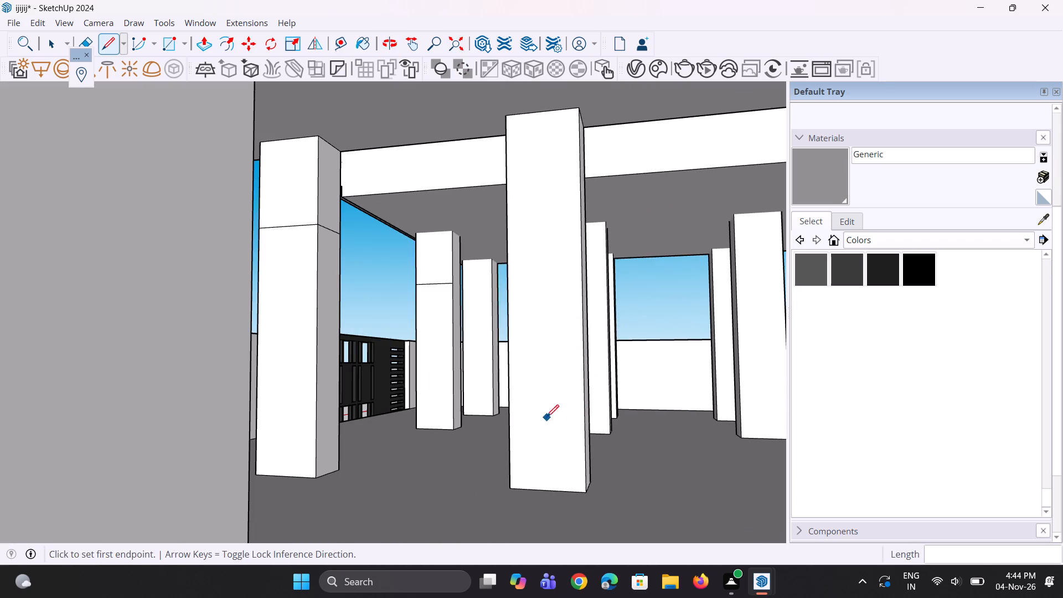
scroll(415, 287, up, 7)
middle_drag(468, 313, 432, 333)
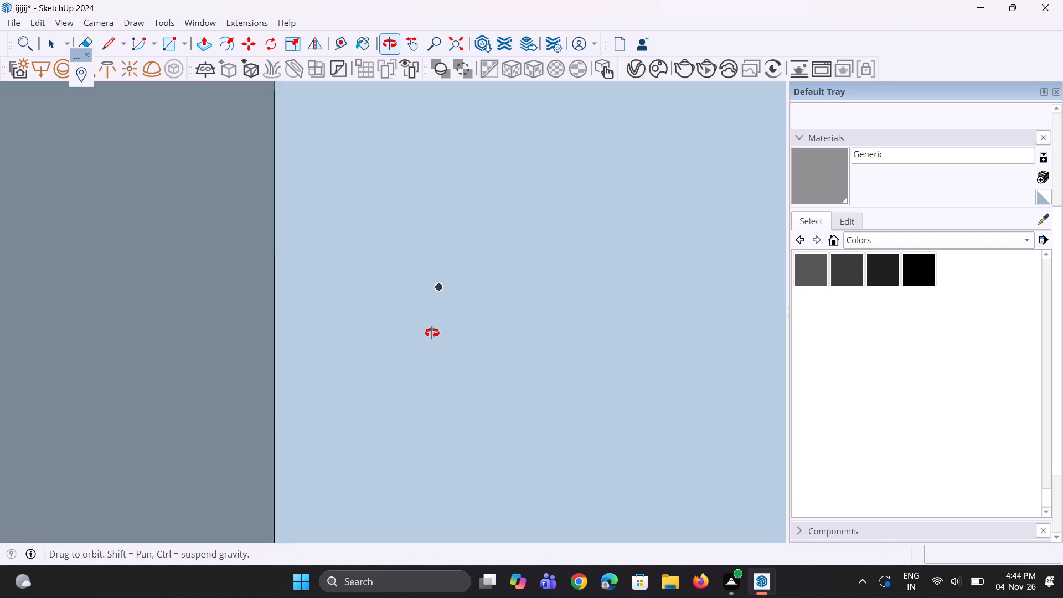
middle_drag(432, 333, 476, 330)
scroll(490, 297, up, 4)
middle_drag(491, 296, 471, 301)
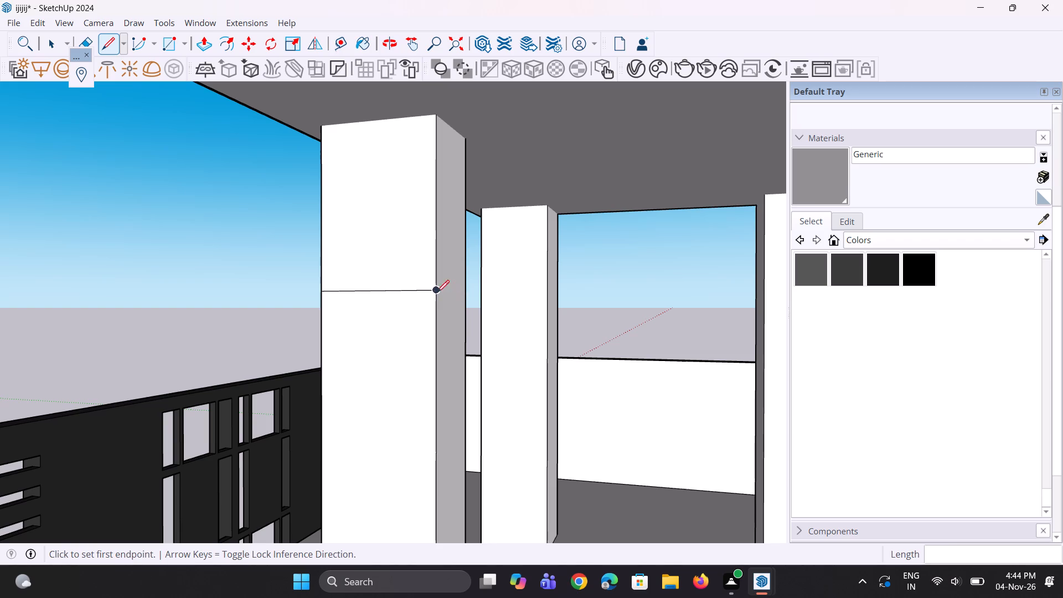
click(433, 291)
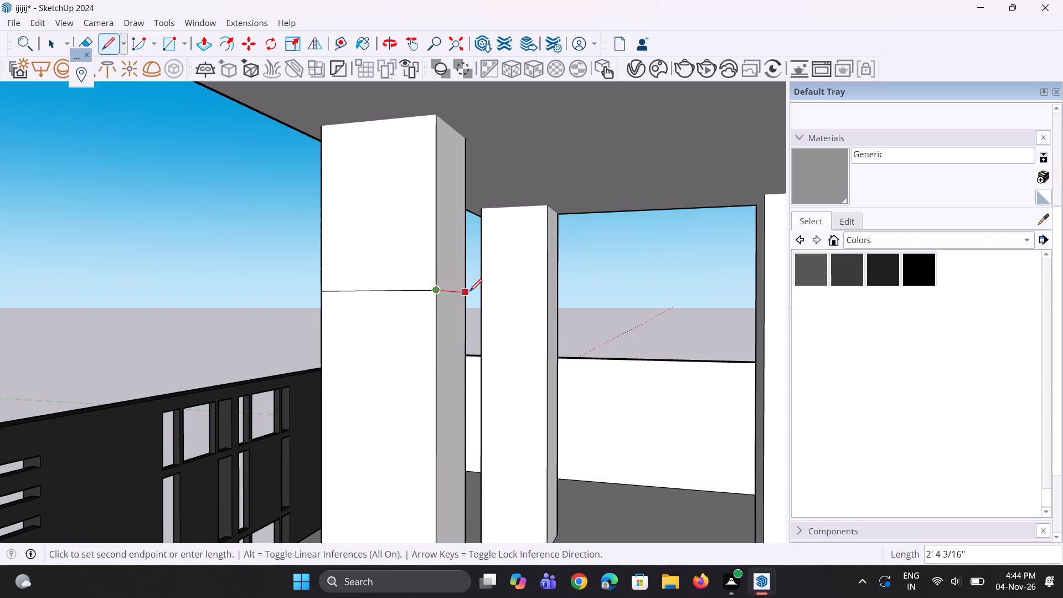
click(469, 291)
Close the line around that column by drawing it across the side face away from the middle tower and the front face.
middle_drag(438, 300, 957, 308)
middle_drag(621, 297, 677, 312)
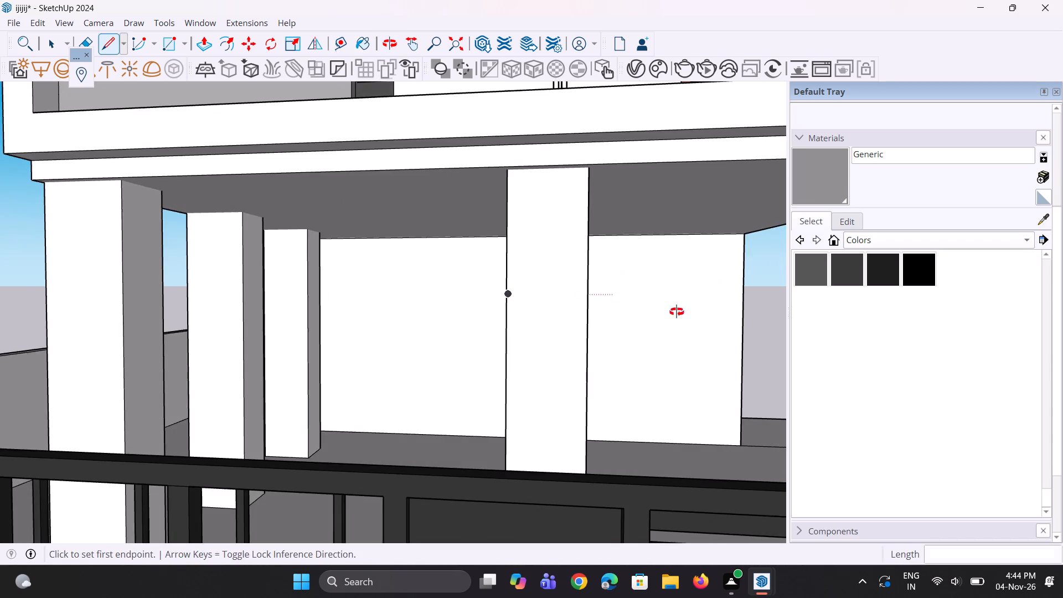
middle_drag(677, 312, 813, 312)
click(689, 302)
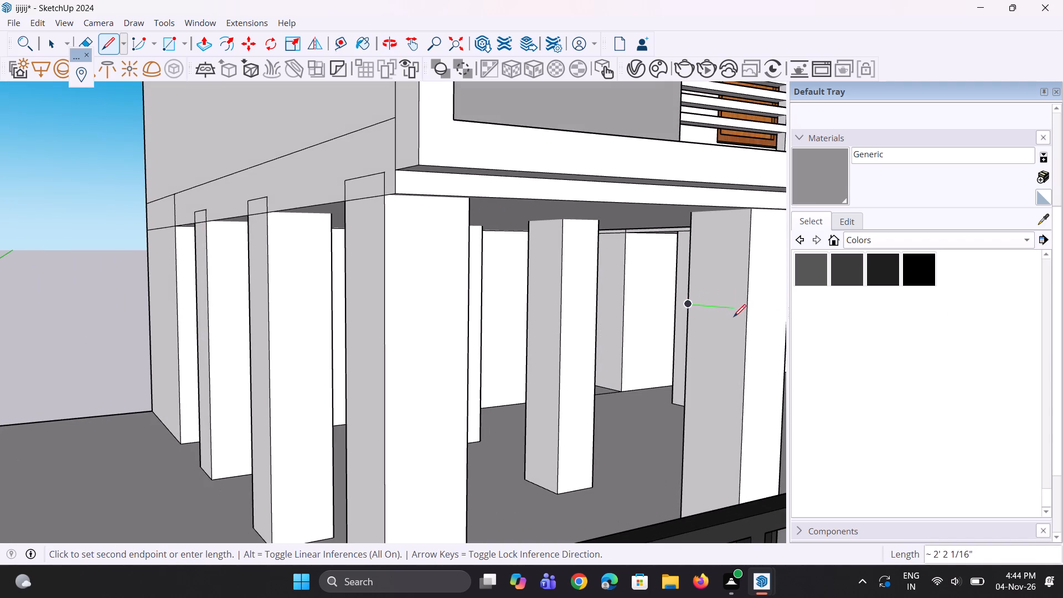
click(746, 311)
scroll(638, 312, down, 5)
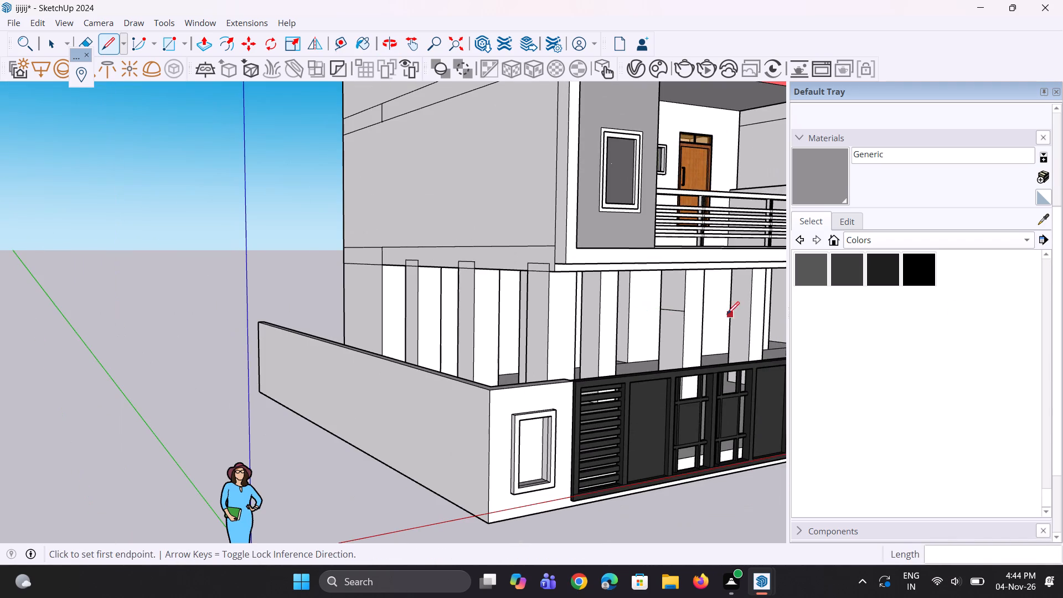
click(687, 311)
click(705, 308)
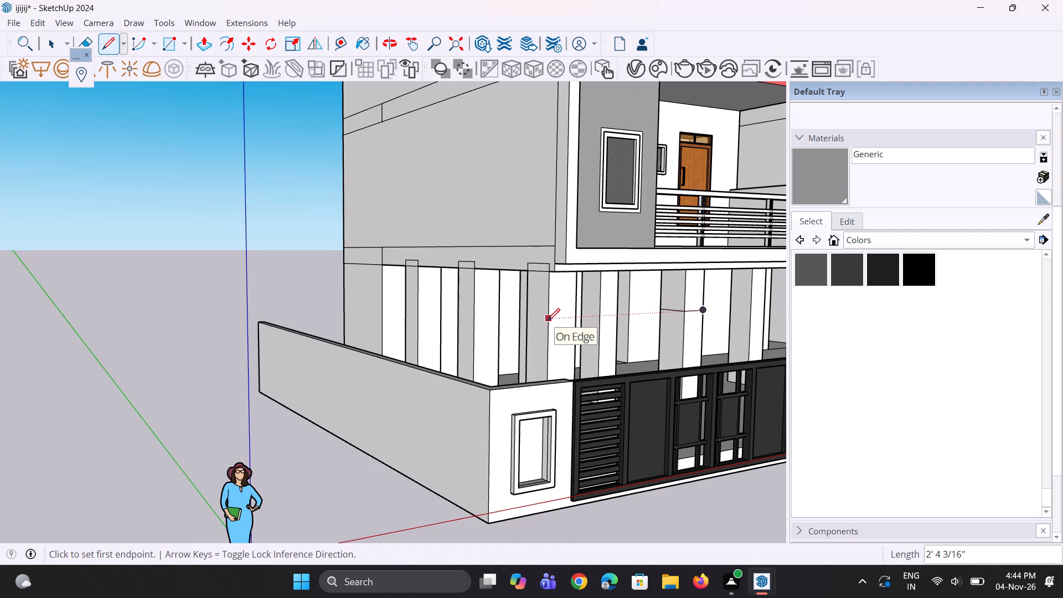
Draw a level line at the same height across the front and inner side faces of this tower's outer front corner column.
middle_drag(556, 327, 458, 320)
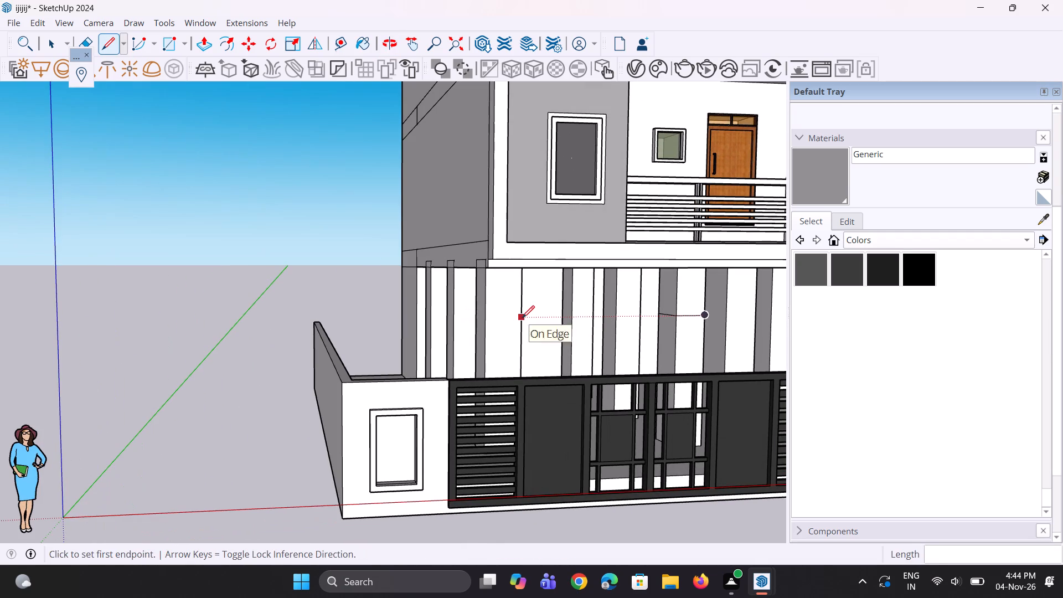
click(522, 318)
click(488, 317)
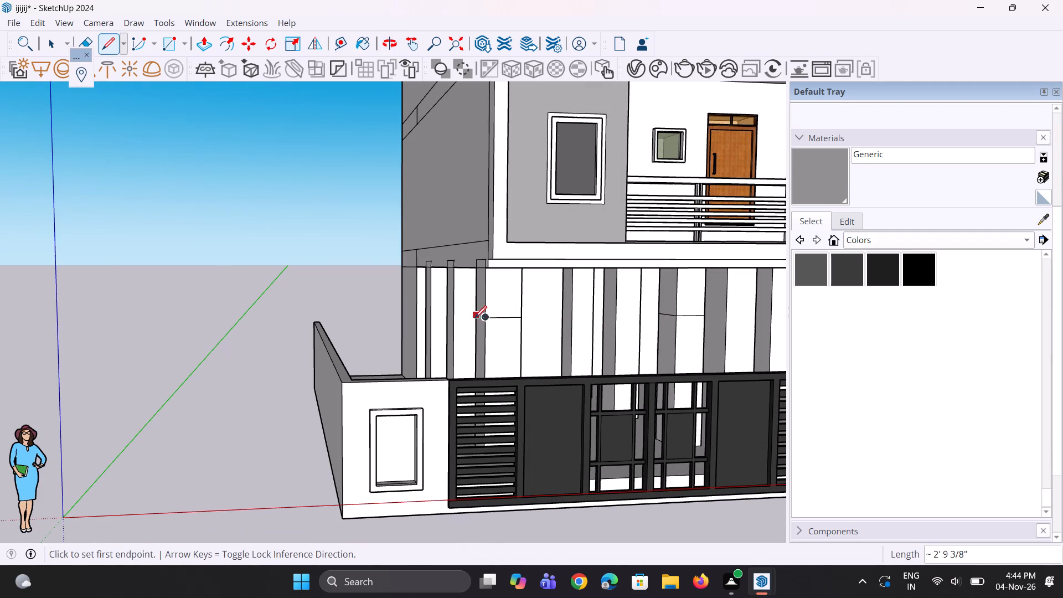
click(476, 313)
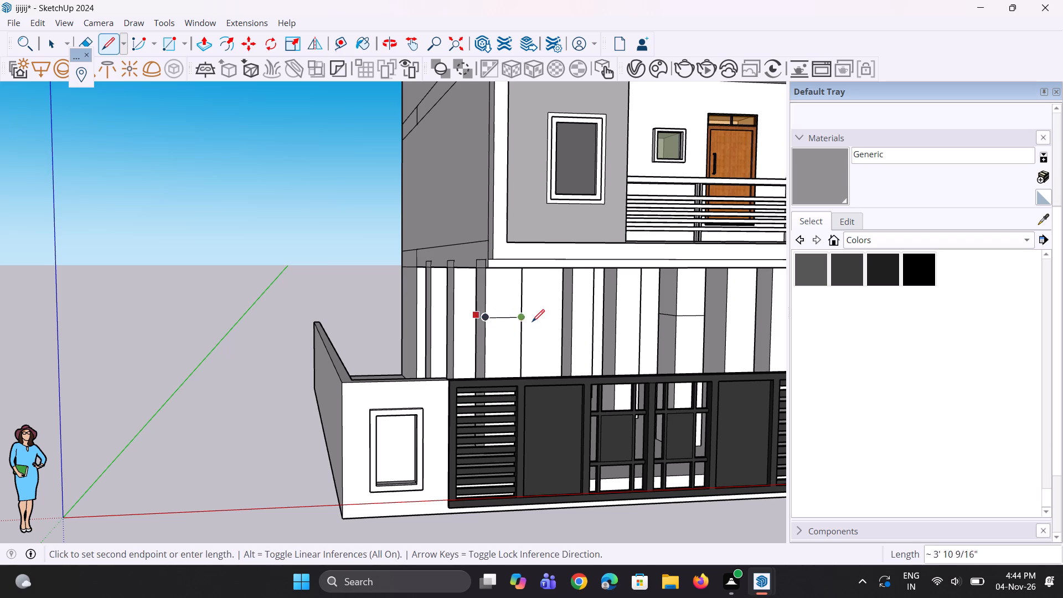
middle_drag(506, 320, 348, 330)
scroll(437, 326, up, 5)
click(437, 326)
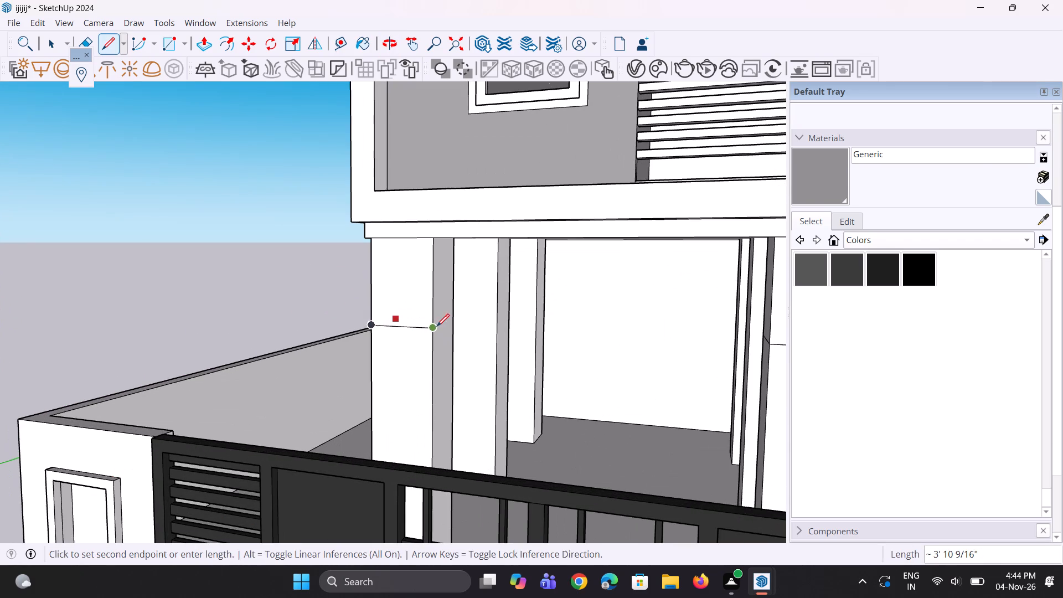
click(455, 323)
Close the line around the outer front corner column by drawing it across its rear and outer side faces.
scroll(460, 324, up, 6)
middle_drag(359, 332, 495, 352)
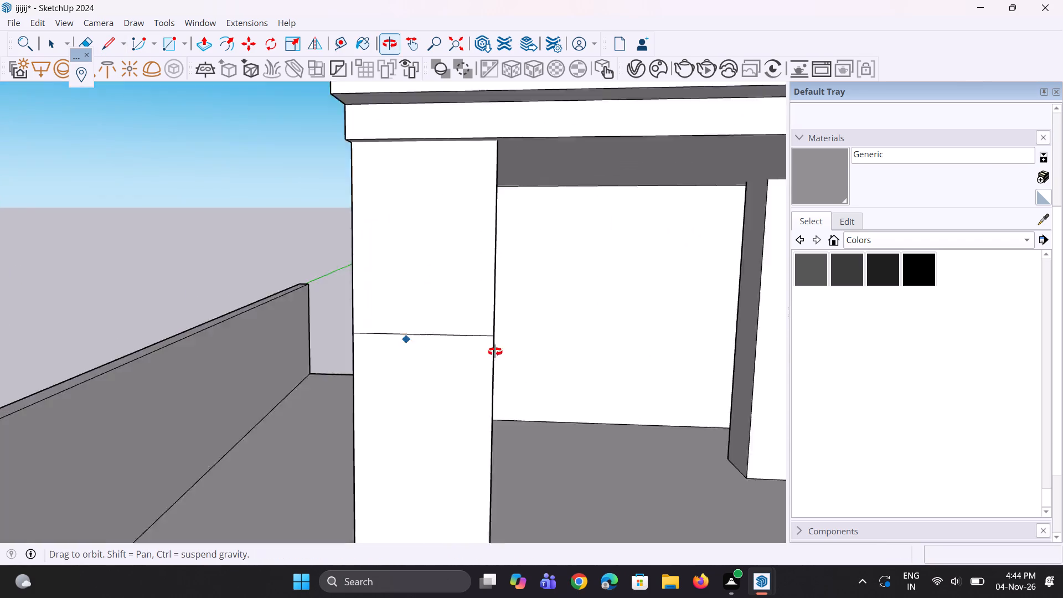
middle_drag(495, 352, 951, 362)
middle_drag(411, 337, 527, 341)
scroll(414, 318, down, 2)
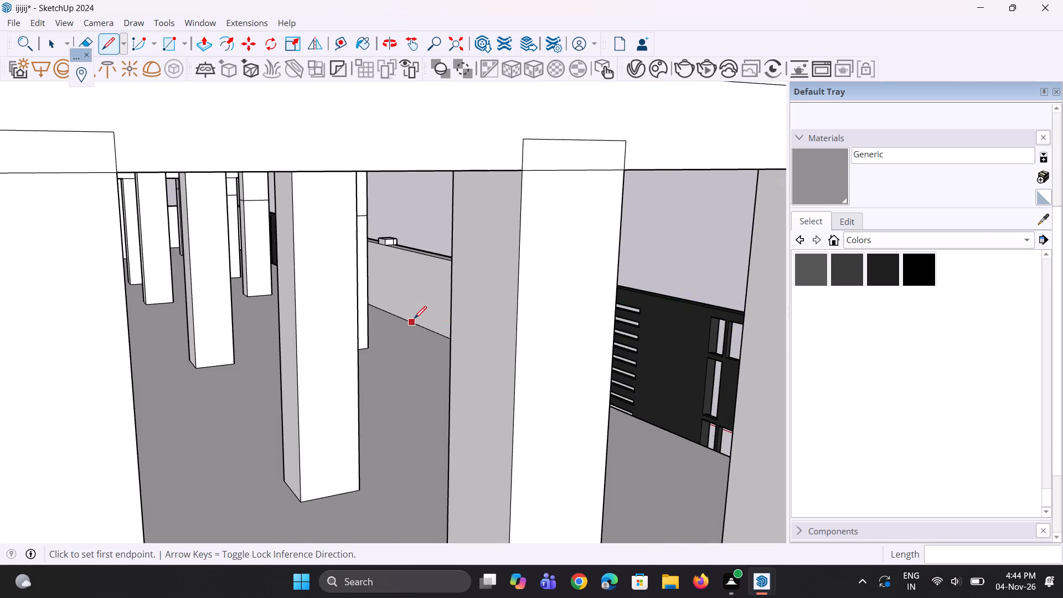
scroll(414, 318, down, 1)
click(576, 305)
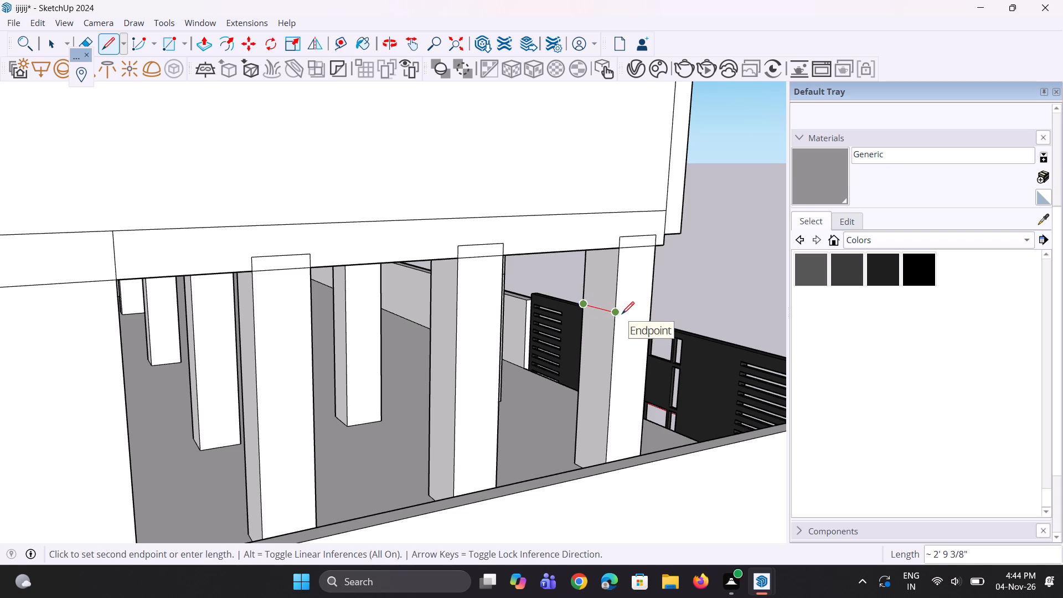
click(622, 314)
click(618, 313)
click(652, 304)
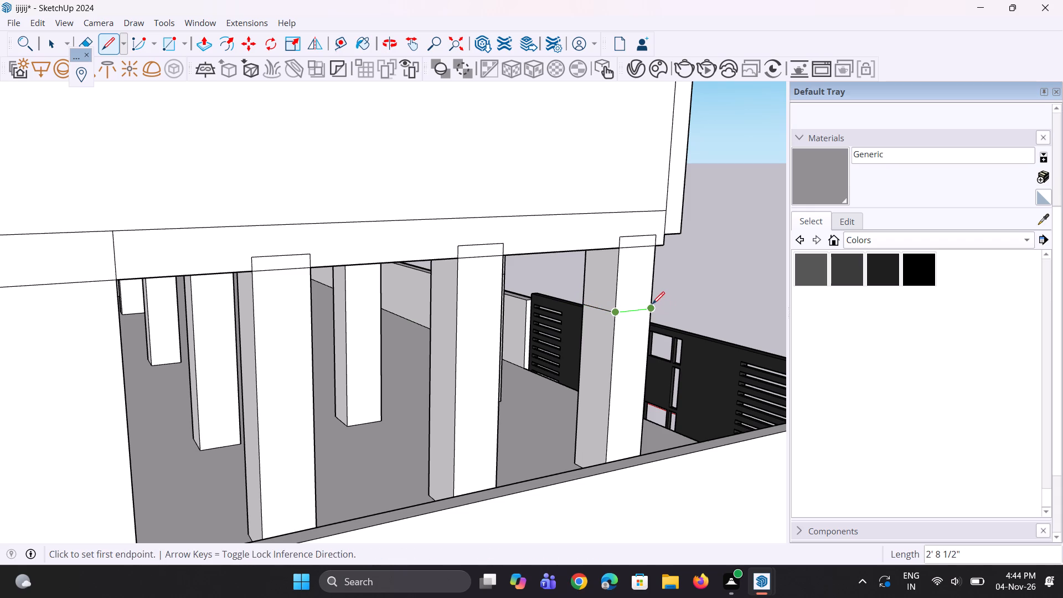
Draw a level line at the same height across the front and outer side faces of the second column along the outer side.
middle_drag(616, 311, 376, 326)
scroll(342, 348, down, 5)
scroll(133, 359, up, 3)
scroll(227, 354, up, 3)
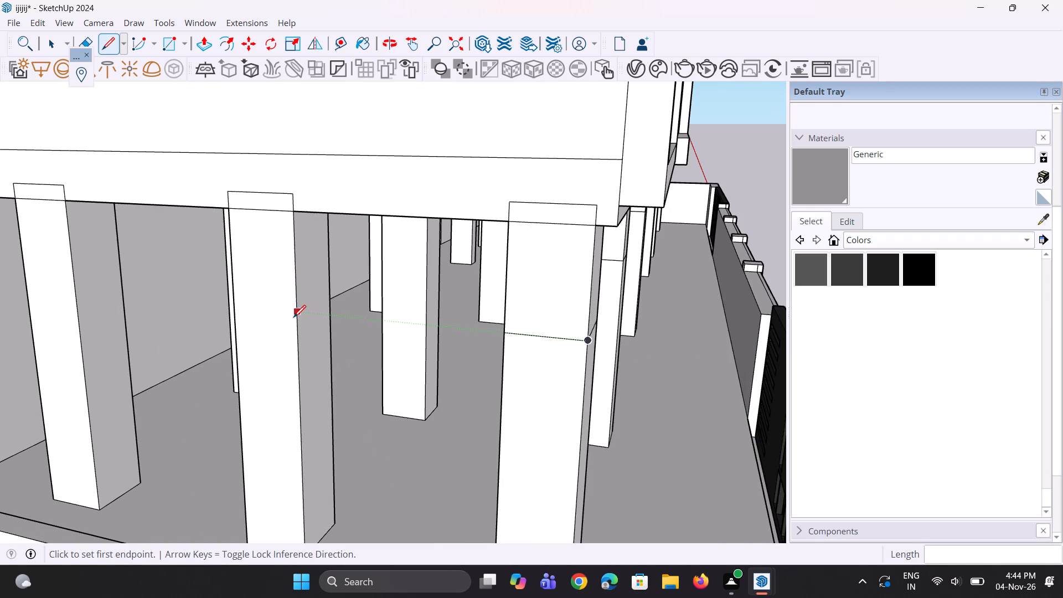
click(295, 317)
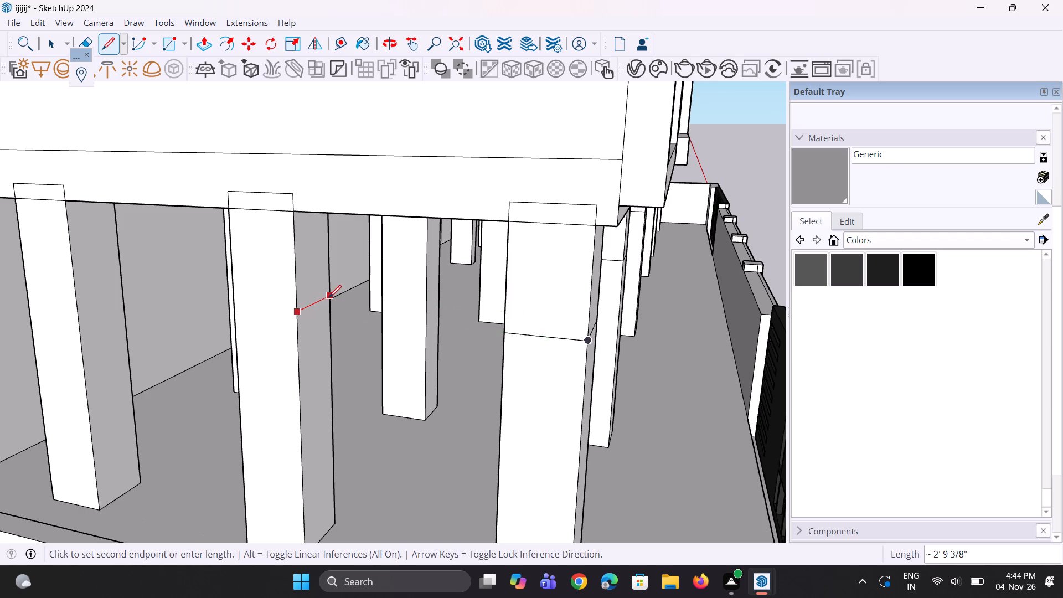
click(329, 296)
click(297, 315)
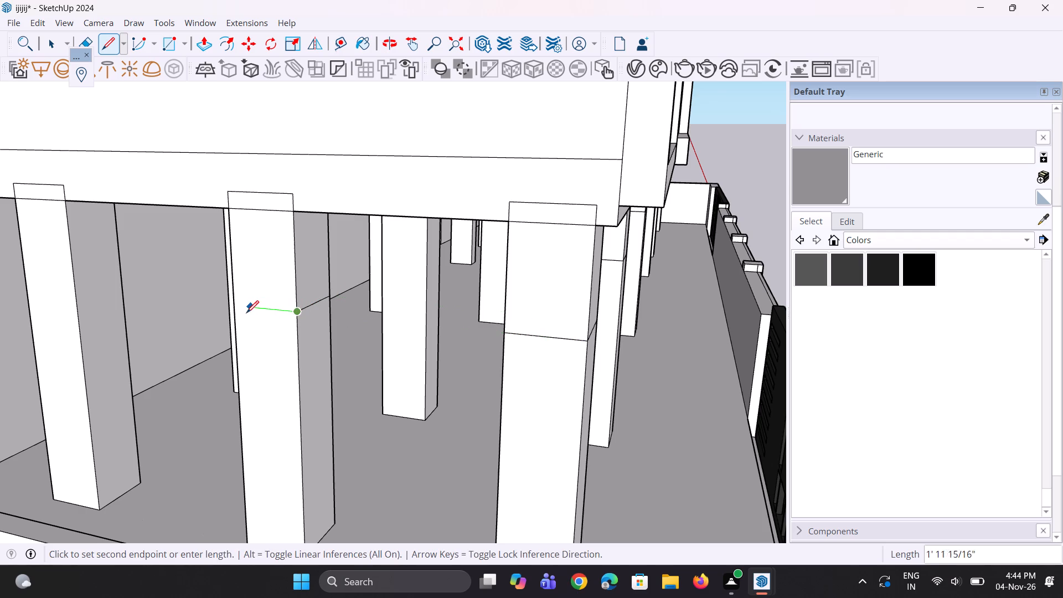
click(233, 310)
Close the line around the second outer-side column by drawing it across its rear and inner side faces.
scroll(229, 338, up, 1)
middle_drag(238, 342, 504, 313)
scroll(519, 278, up, 2)
click(546, 262)
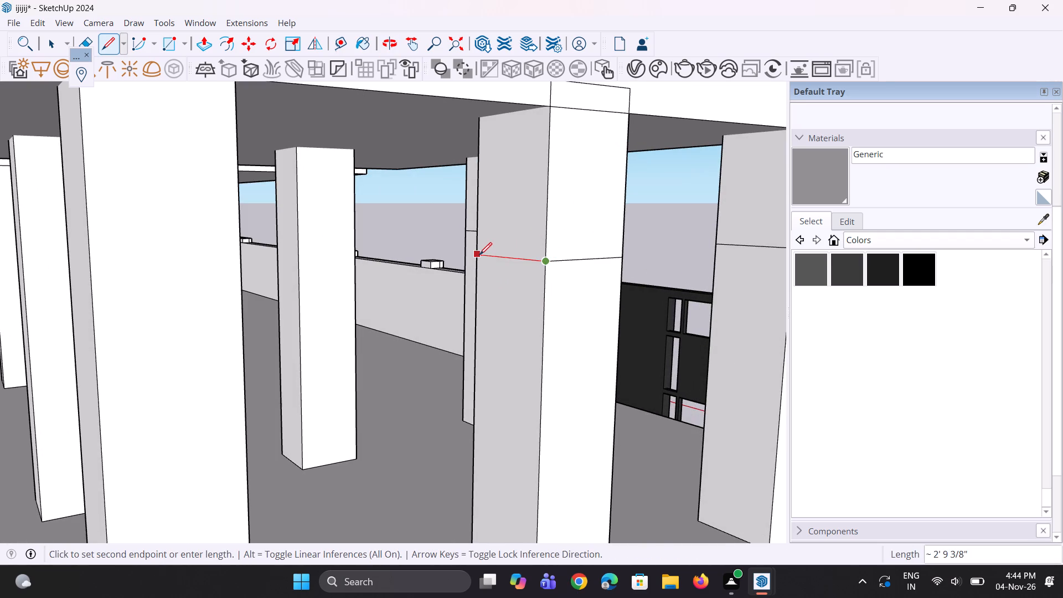
click(479, 255)
middle_drag(506, 272, 0, 291)
middle_drag(111, 284, 93, 286)
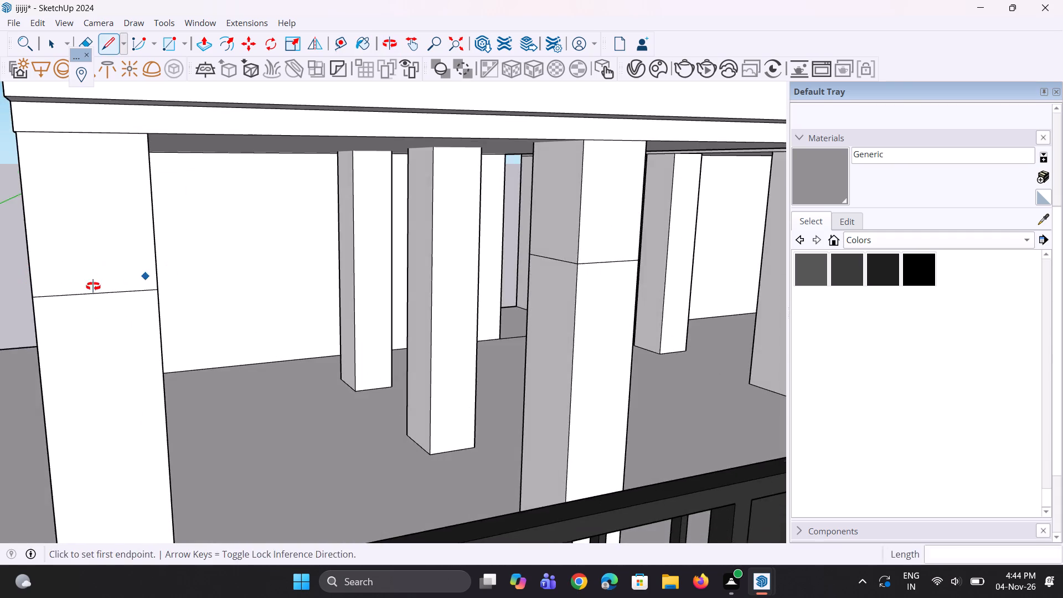
middle_drag(93, 286, 0, 270)
scroll(295, 238, up, 7)
middle_drag(187, 271, 109, 275)
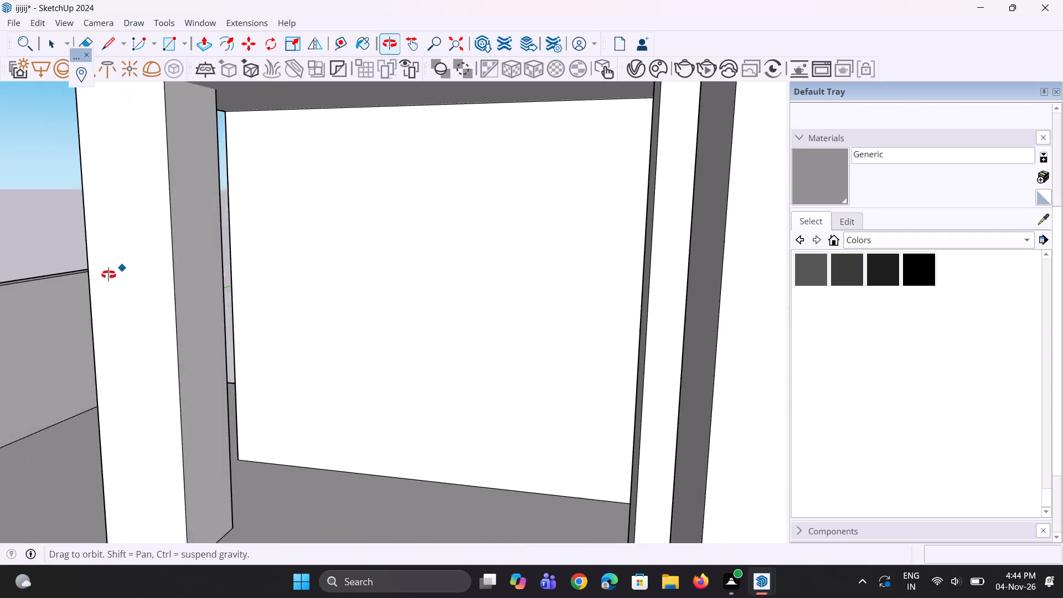
middle_drag(109, 275, 156, 271)
scroll(447, 295, down, 4)
scroll(236, 275, up, 2)
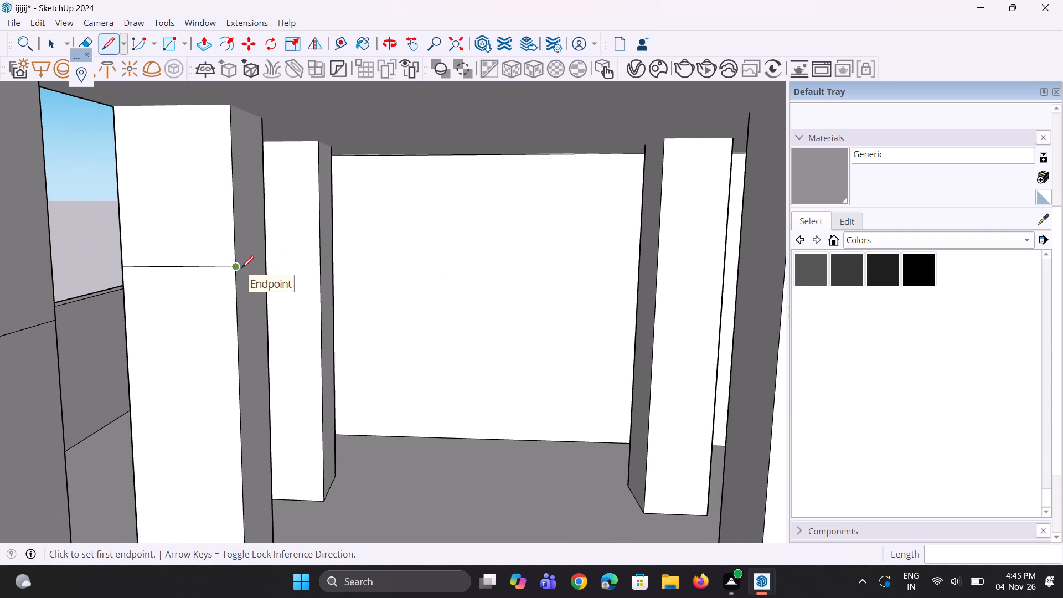
click(233, 270)
click(262, 257)
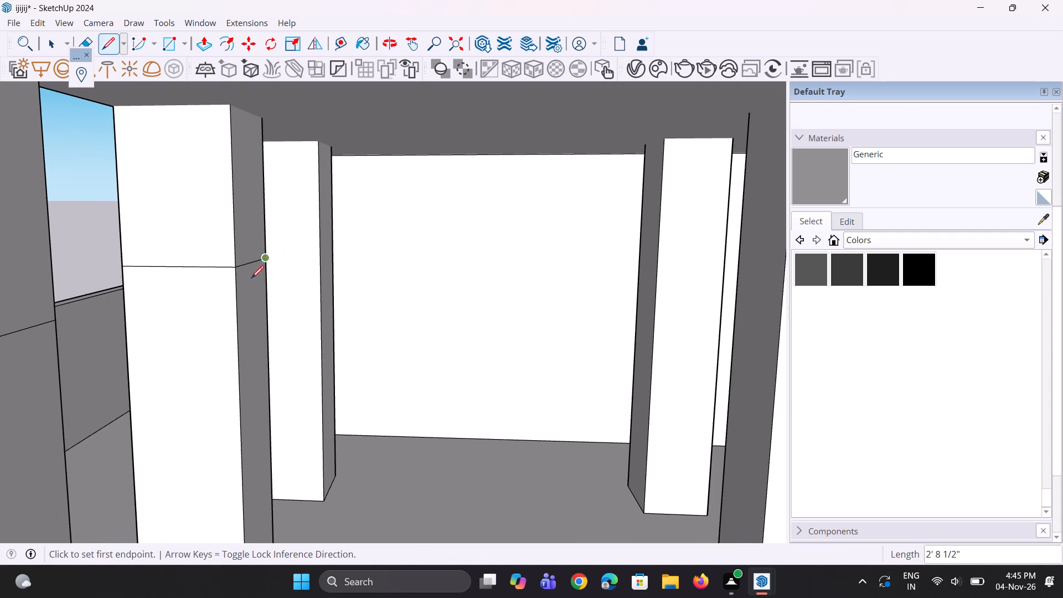
Draw a level line at the same height across the outer side and front faces of the third column along the outer side.
middle_drag(246, 295, 597, 322)
scroll(624, 327, down, 5)
scroll(323, 310, up, 3)
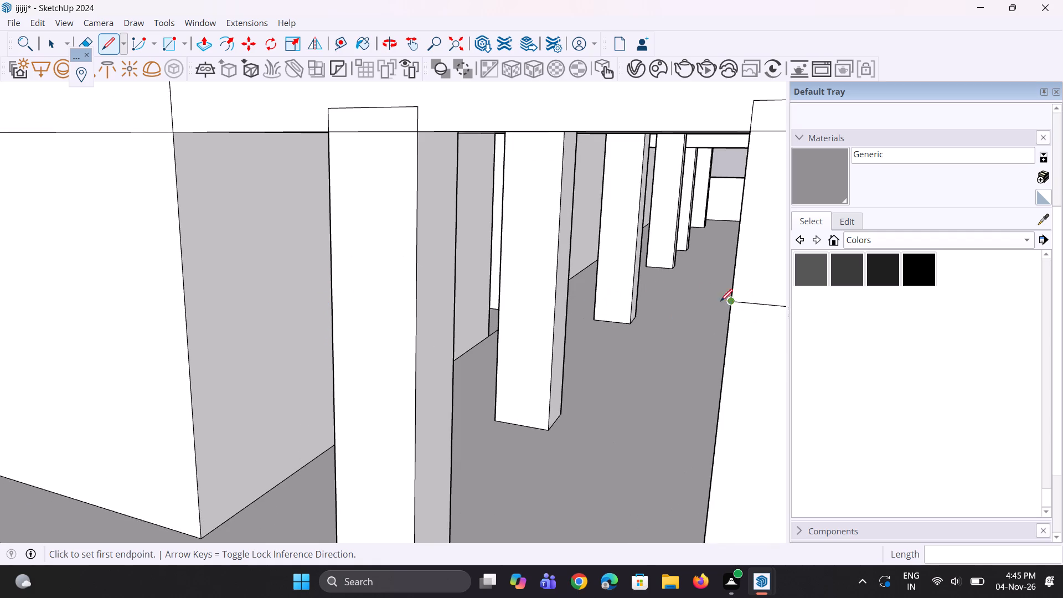
click(414, 256)
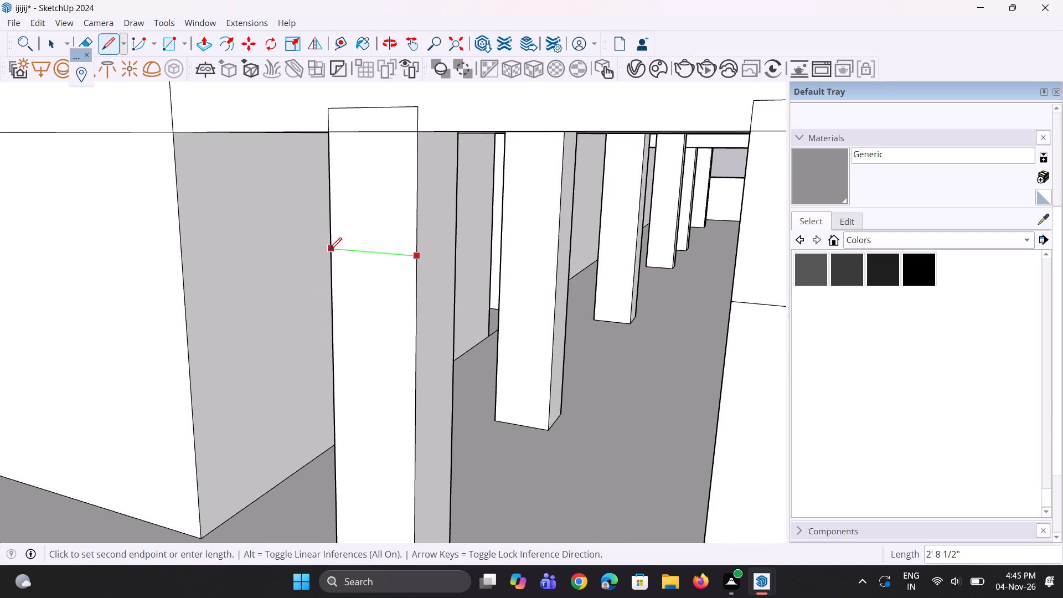
click(329, 250)
scroll(412, 257, up, 2)
click(414, 255)
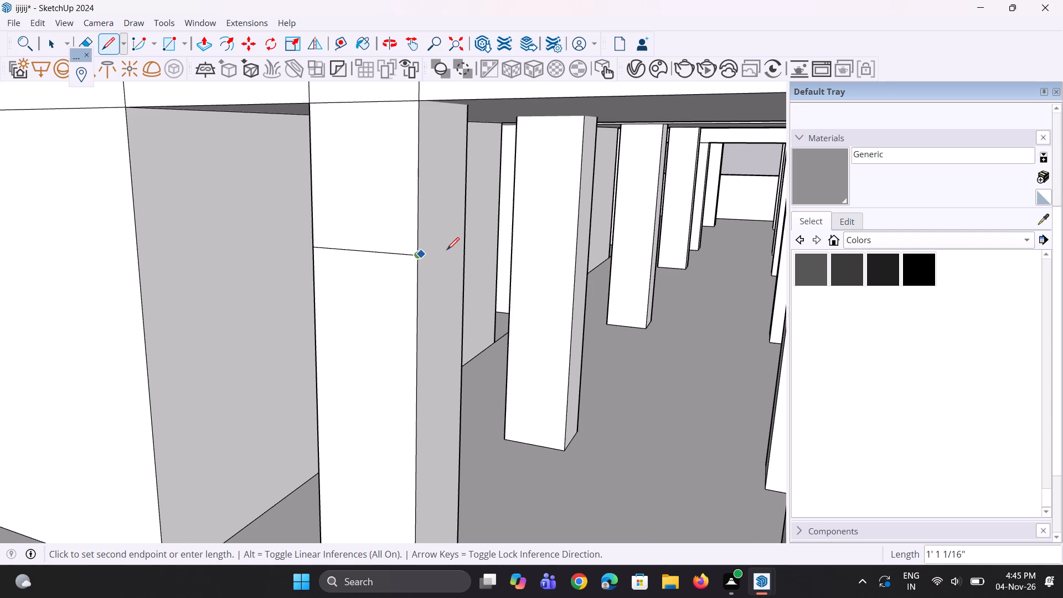
click(469, 239)
Close the line around the third outer-side column by drawing it across its rear and inner side faces.
middle_drag(397, 280, 582, 266)
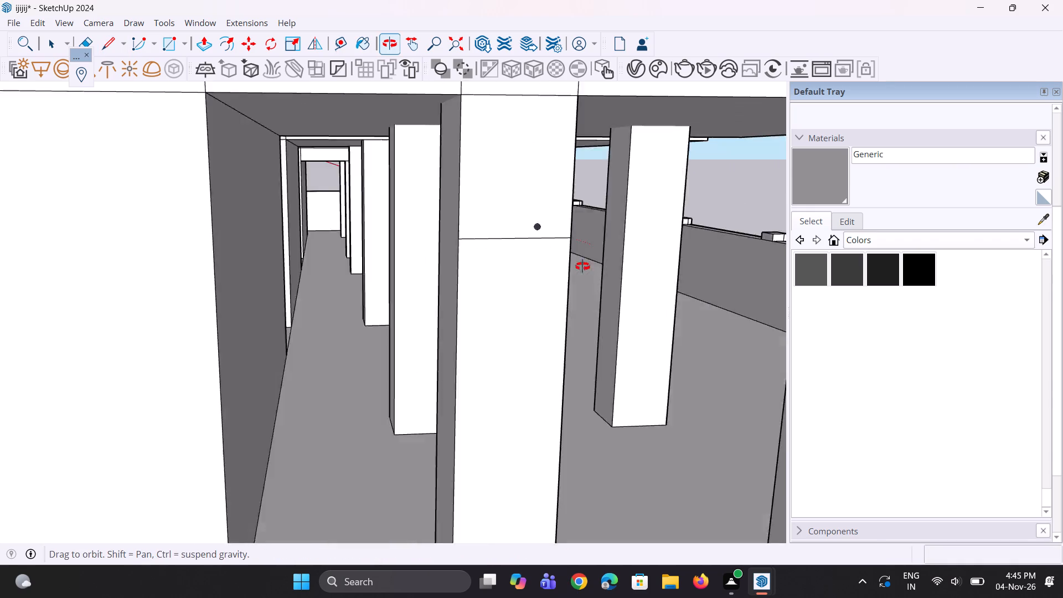
middle_drag(582, 266, 621, 253)
scroll(504, 221, up, 2)
click(503, 221)
click(452, 219)
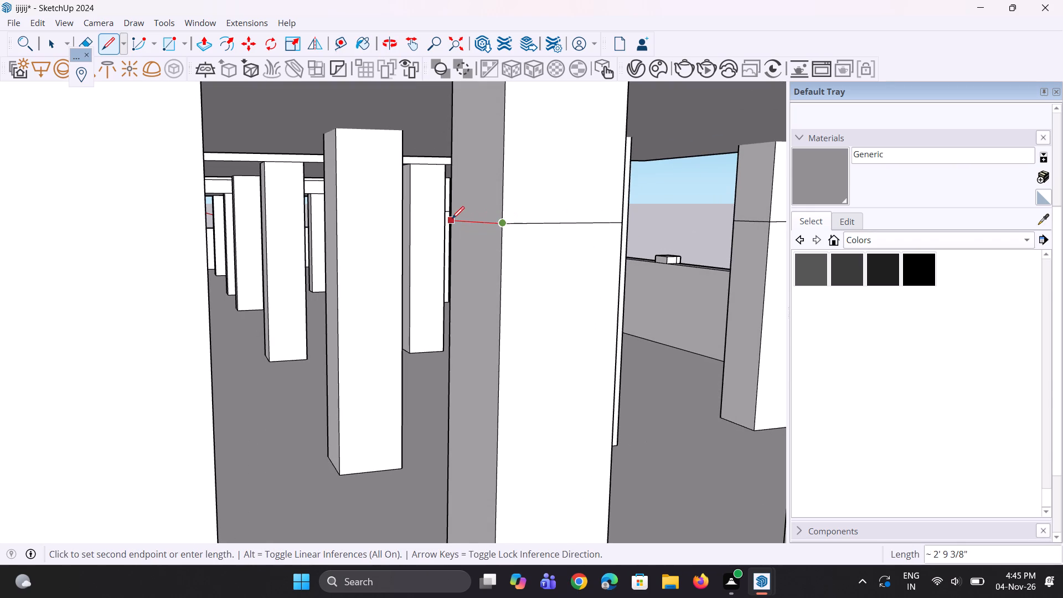
middle_drag(650, 252, 298, 281)
scroll(714, 316, down, 11)
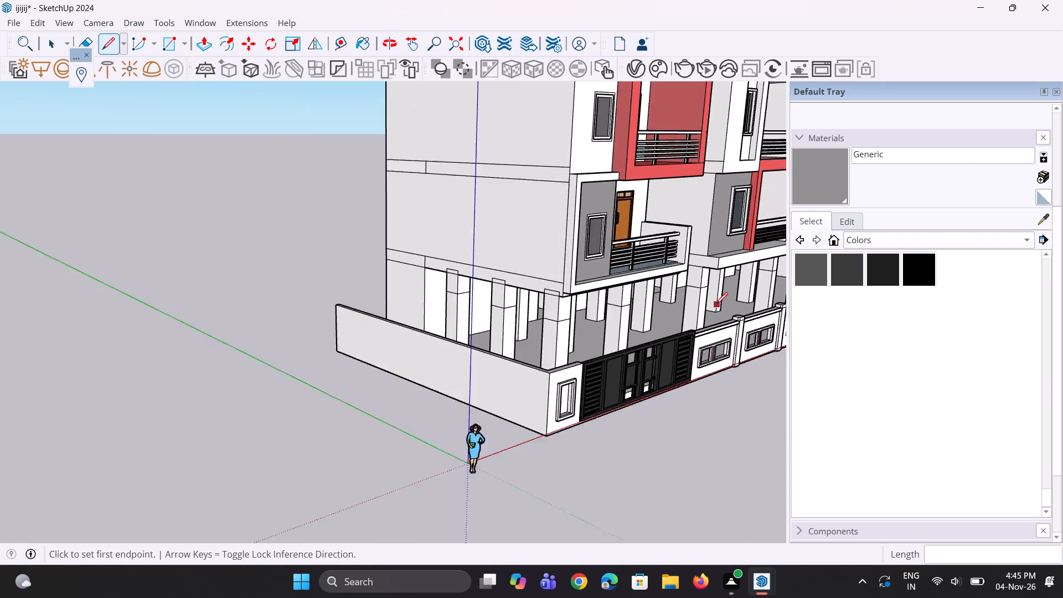
middle_drag(667, 320, 376, 266)
scroll(376, 263, up, 13)
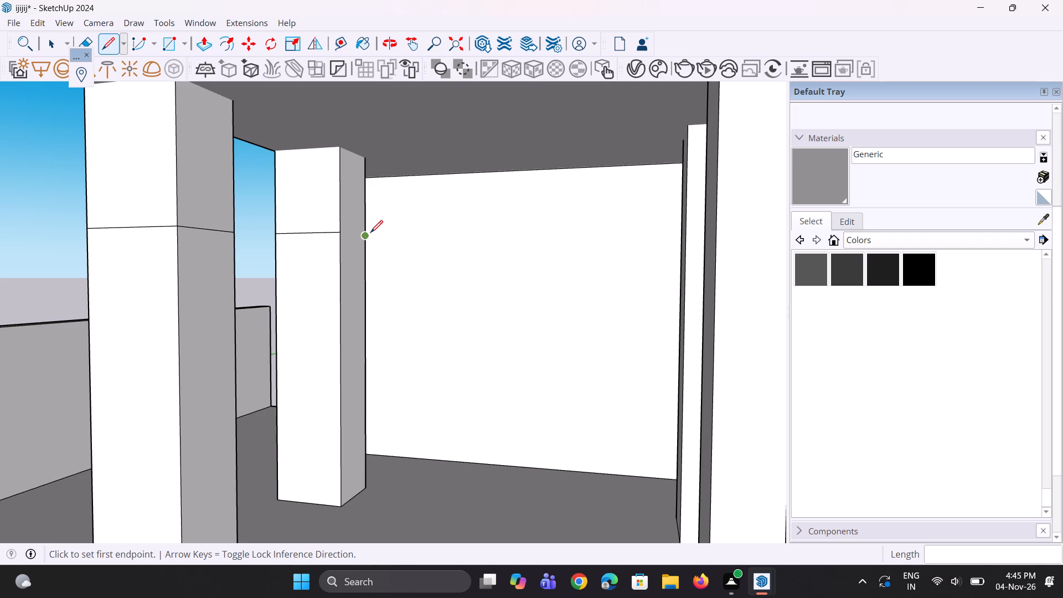
click(370, 234)
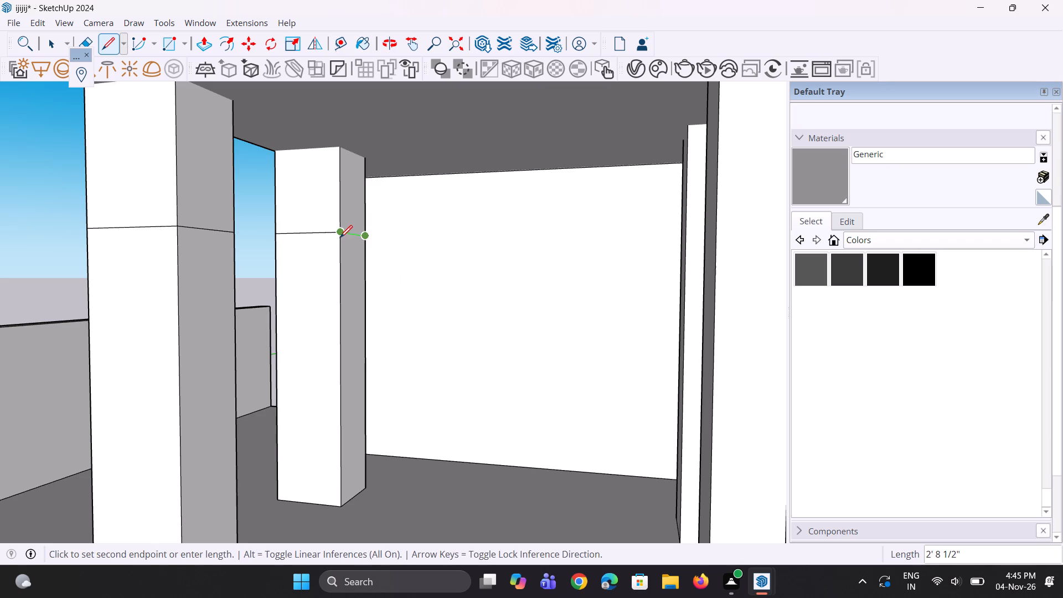
drag(340, 240, 345, 246)
Draw a level line at the same height across the front and both side faces of the rear column along the first tower's inner side.
scroll(378, 293, down, 9)
scroll(579, 262, up, 3)
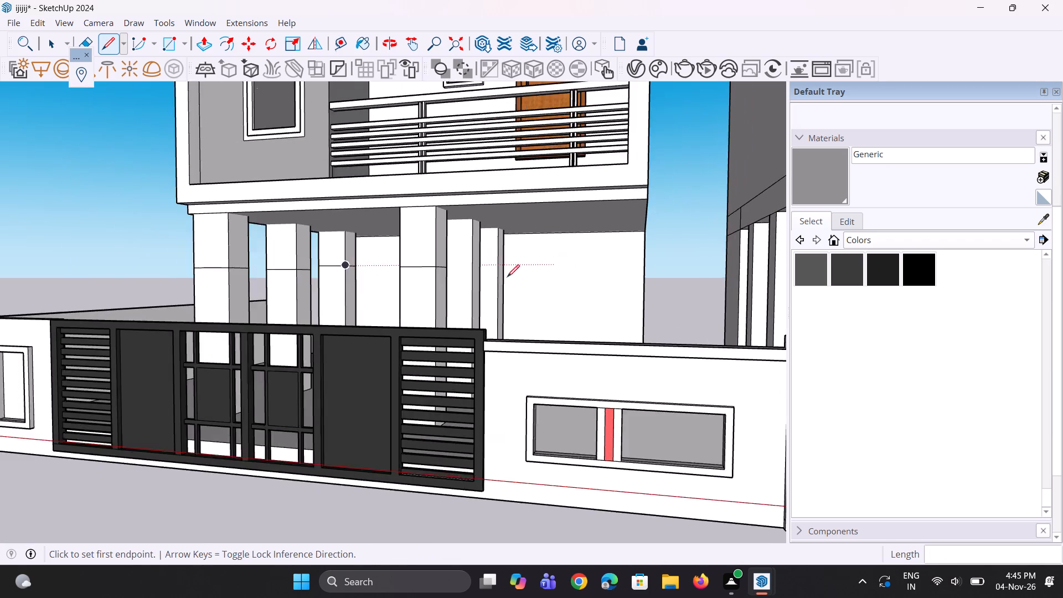
scroll(507, 277, up, 8)
scroll(458, 261, up, 2)
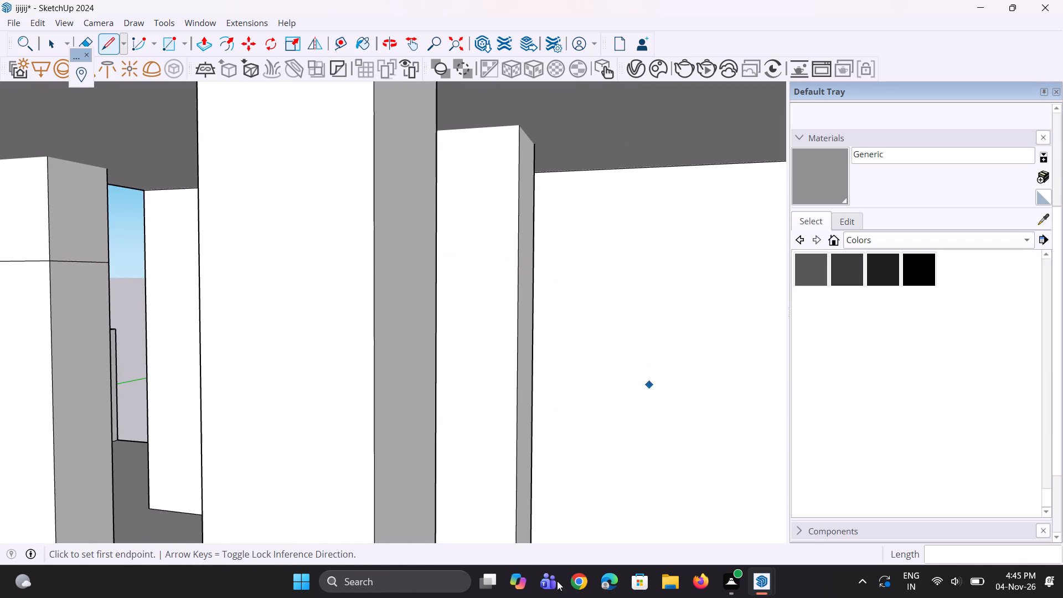
scroll(352, 343, down, 3)
scroll(455, 261, up, 1)
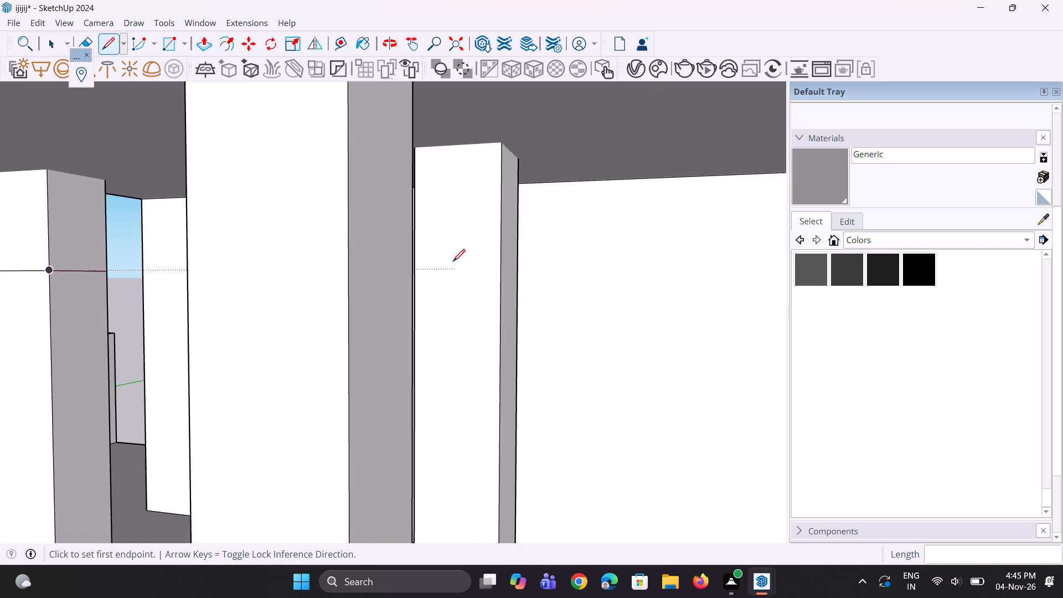
middle_drag(437, 265, 394, 280)
click(377, 283)
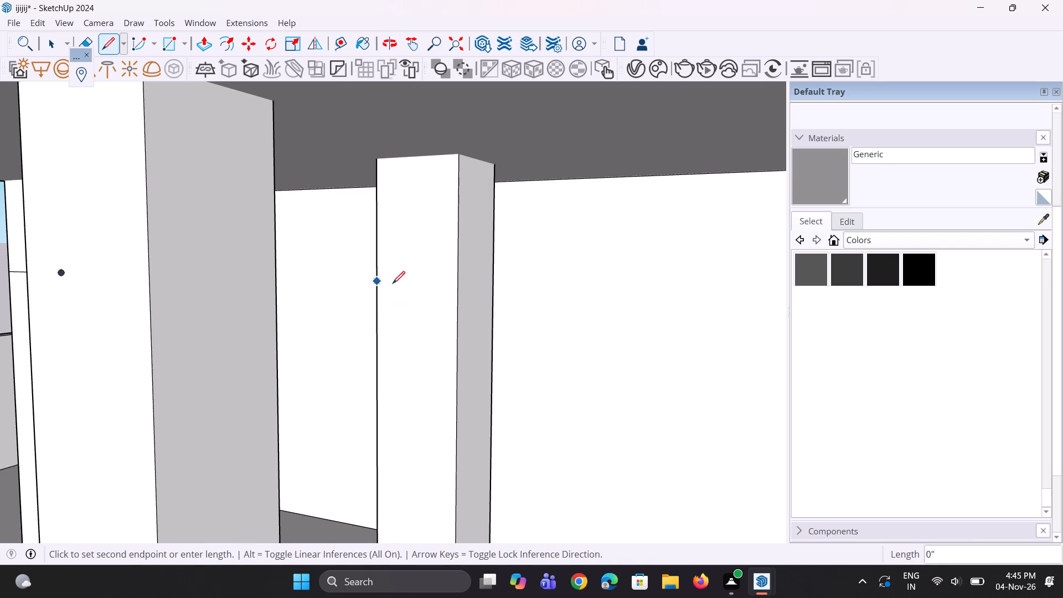
click(460, 283)
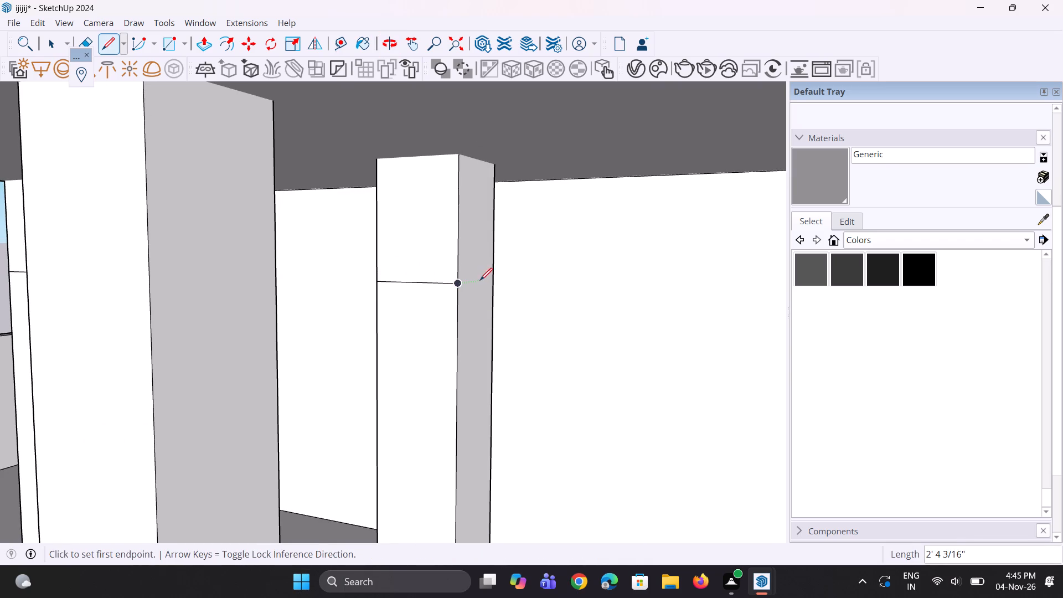
click(456, 284)
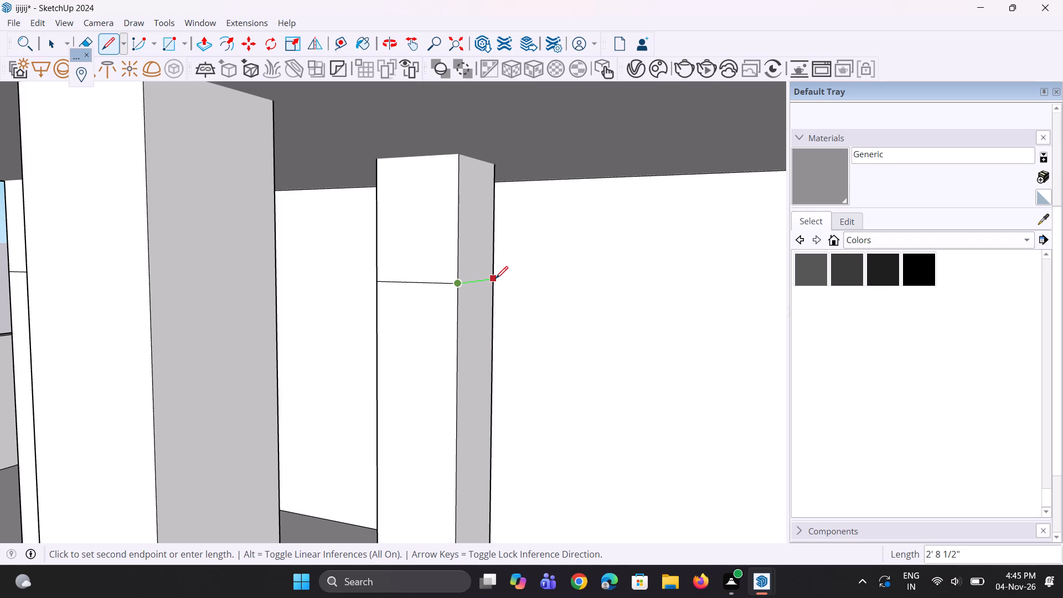
click(496, 279)
middle_drag(359, 346, 629, 347)
scroll(662, 289, up, 3)
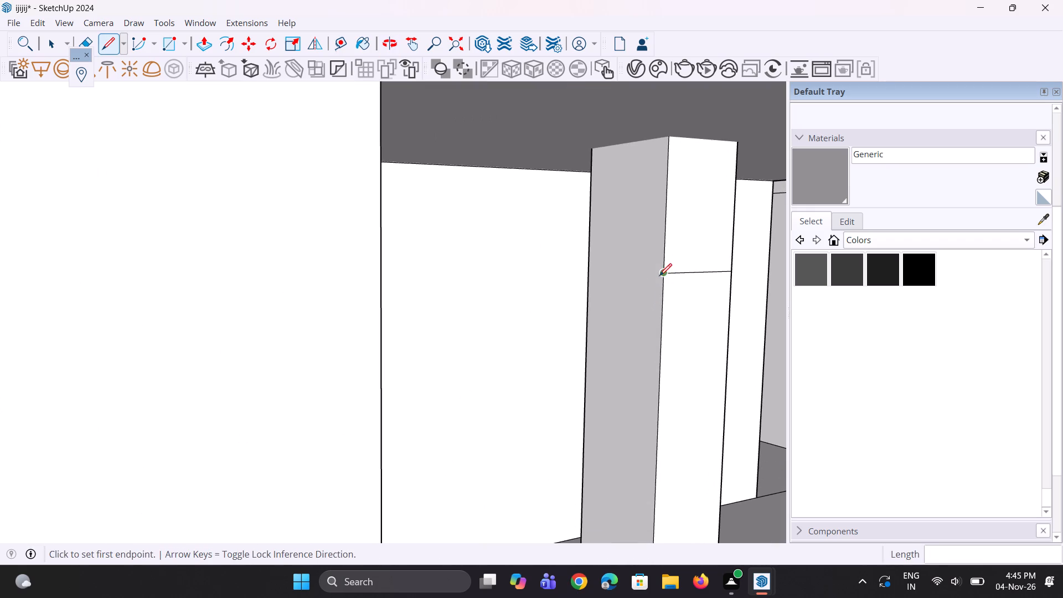
click(660, 274)
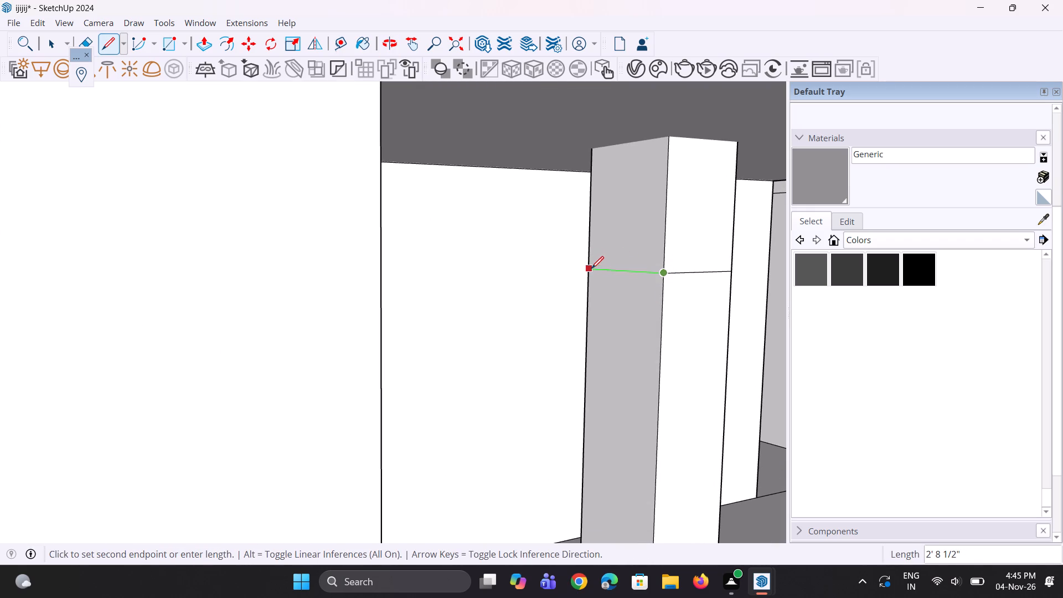
click(591, 266)
Close the line around that rear inner-side column by drawing it across its rear face.
middle_drag(608, 321, 907, 335)
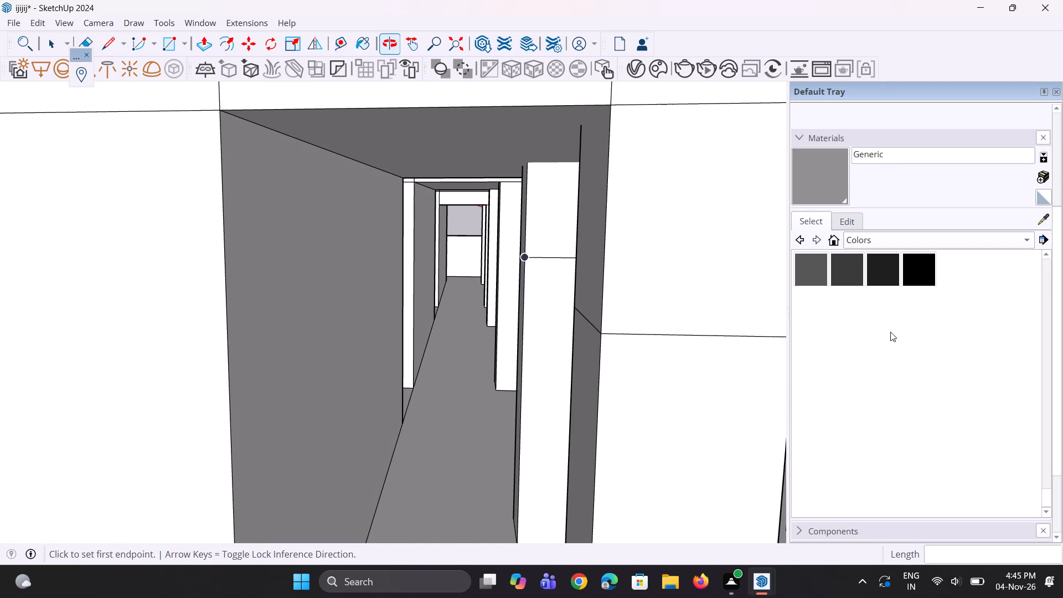
scroll(365, 251, up, 5)
scroll(680, 296, up, 1)
scroll(501, 265, down, 1)
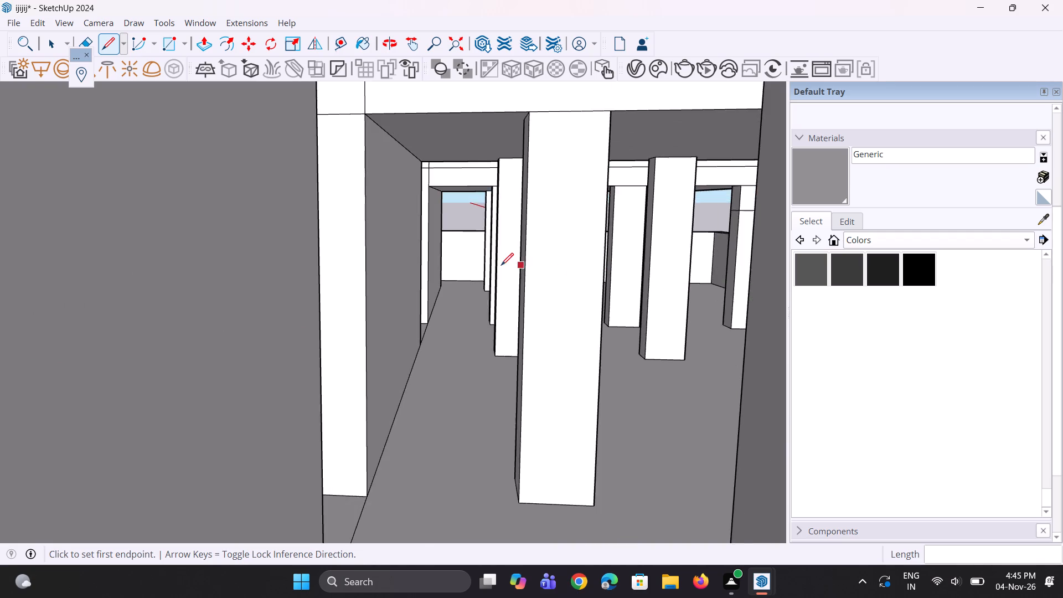
scroll(501, 265, down, 3)
middle_drag(598, 312, 634, 302)
scroll(598, 264, up, 7)
click(572, 251)
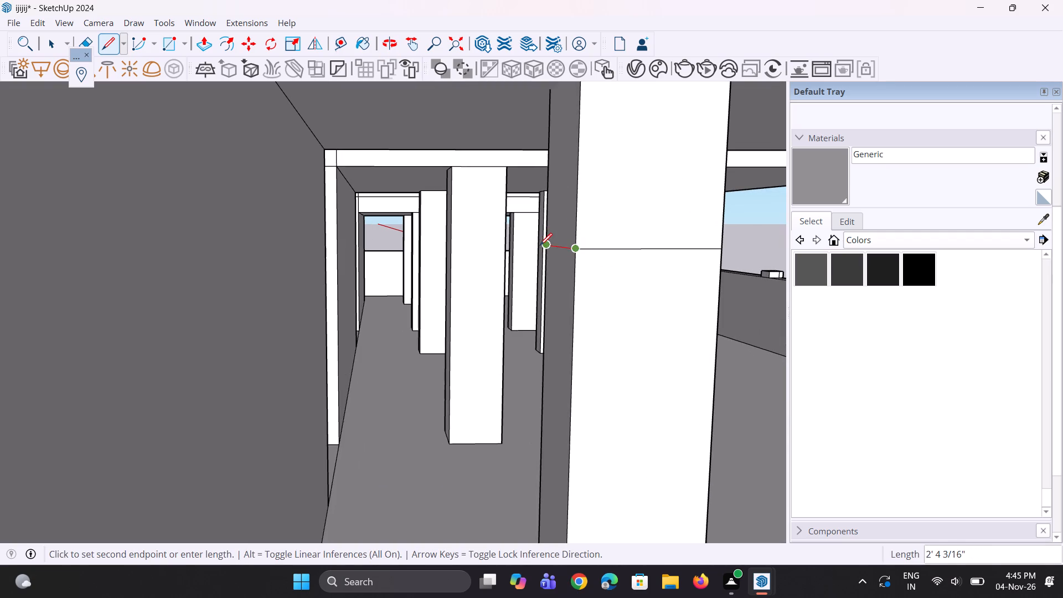
scroll(541, 235, up, 4)
scroll(541, 238, down, 4)
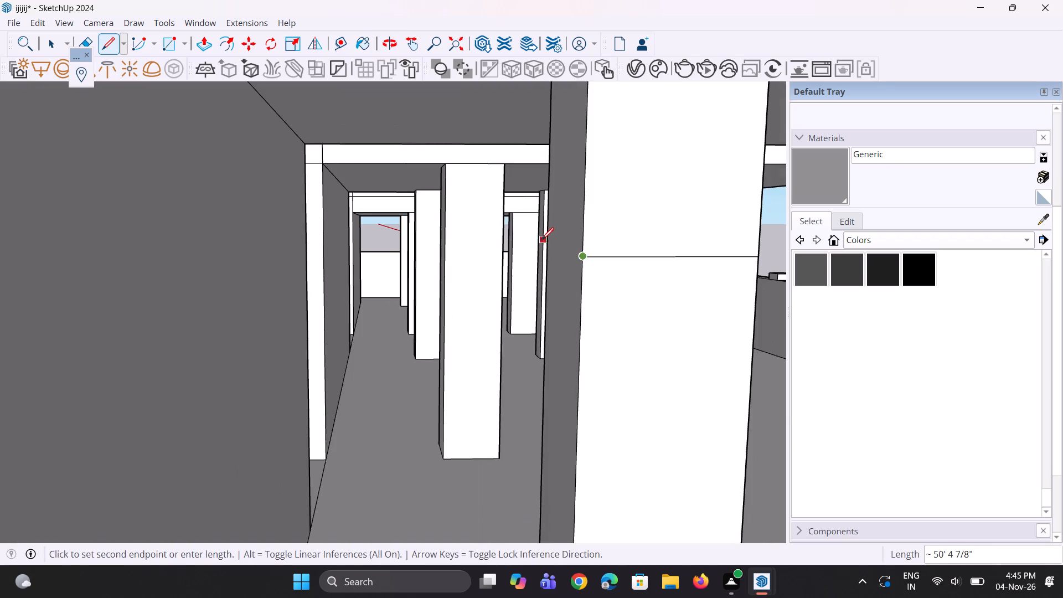
middle_drag(544, 240, 505, 244)
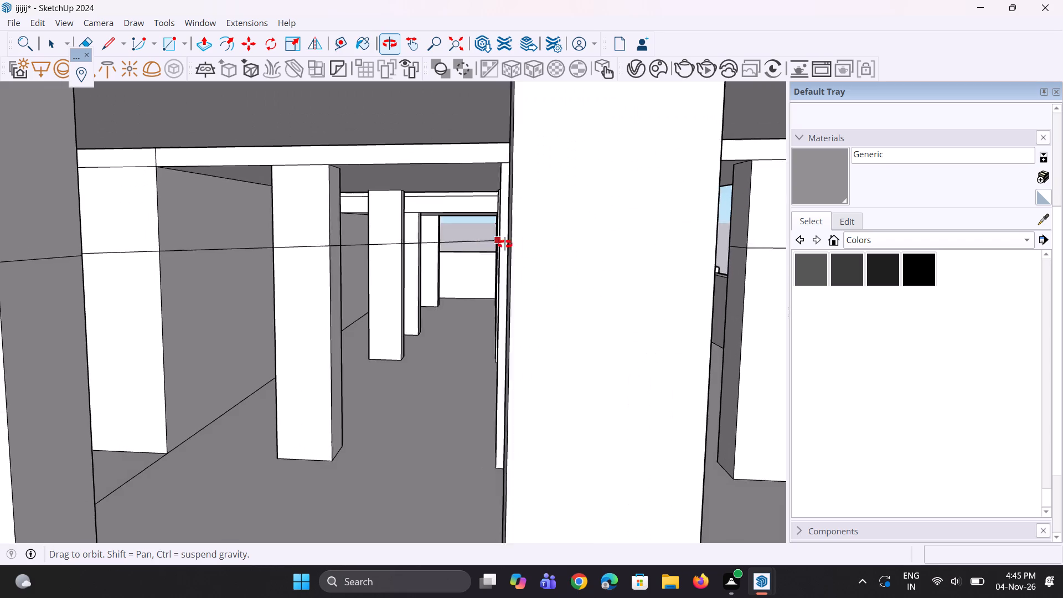
middle_drag(505, 244, 513, 244)
scroll(545, 264, down, 5)
middle_drag(522, 287, 571, 264)
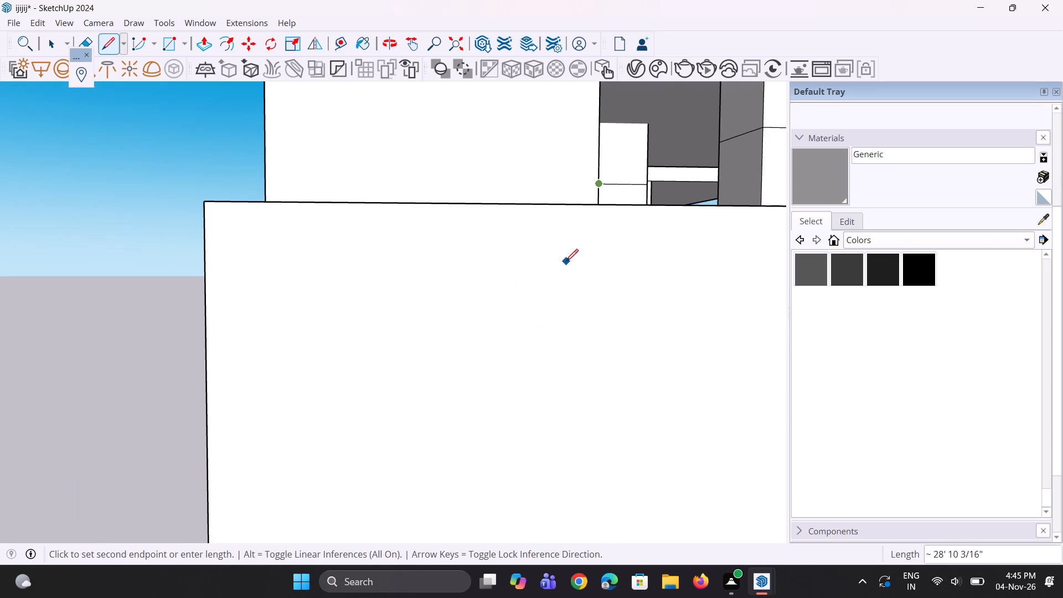
scroll(492, 224, down, 4)
middle_drag(556, 202, 525, 281)
scroll(645, 181, up, 6)
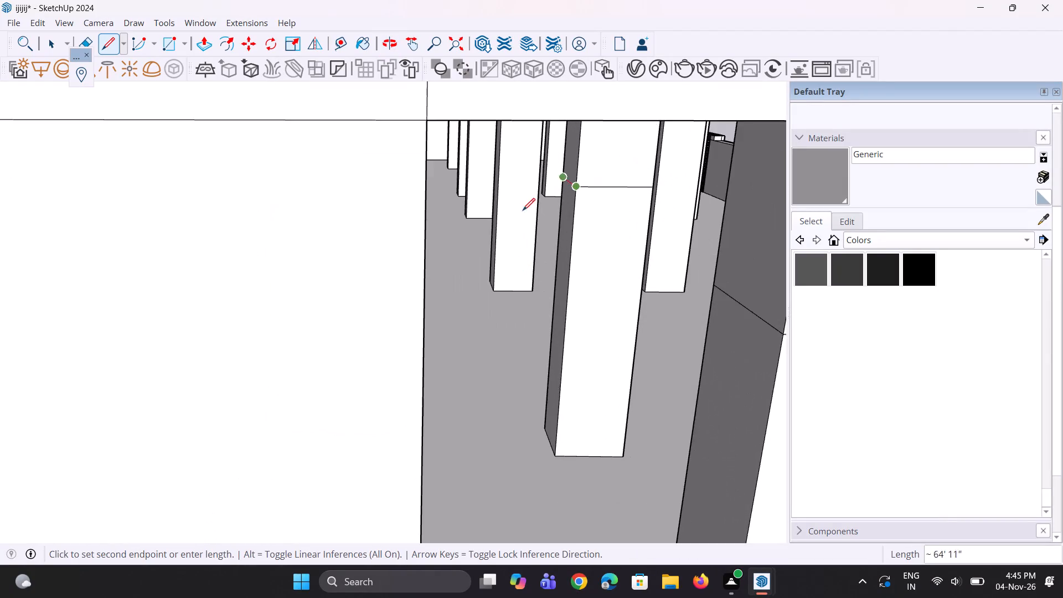
scroll(523, 210, up, 4)
scroll(586, 189, down, 2)
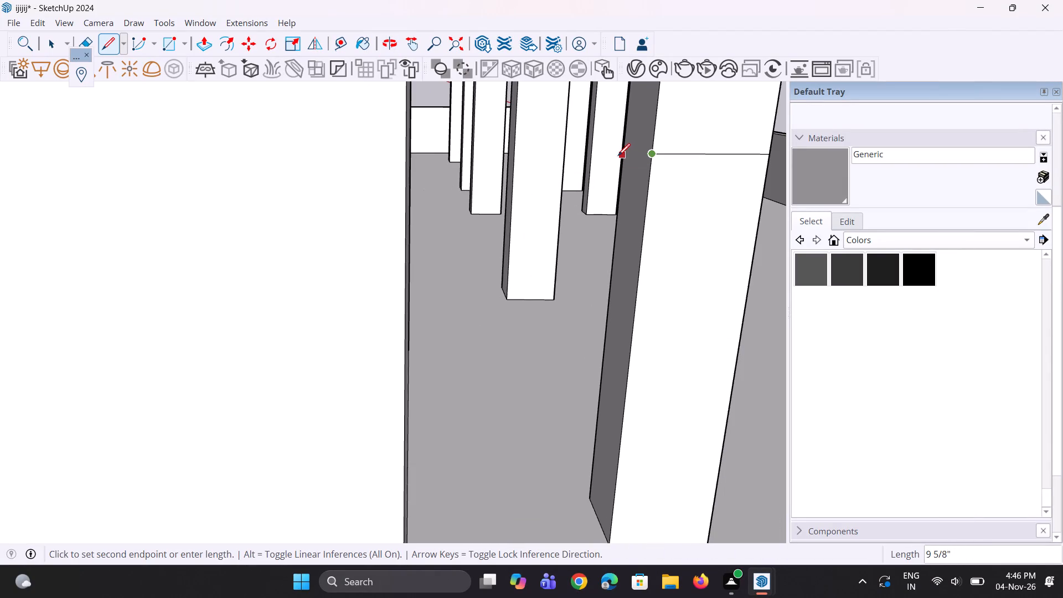
scroll(618, 157, up, 2)
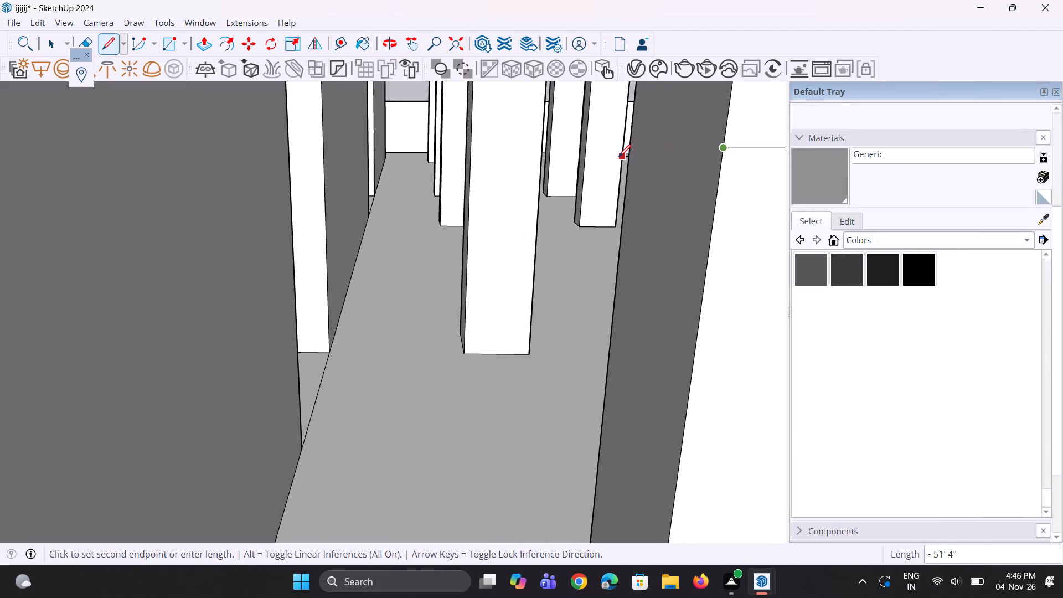
click(632, 124)
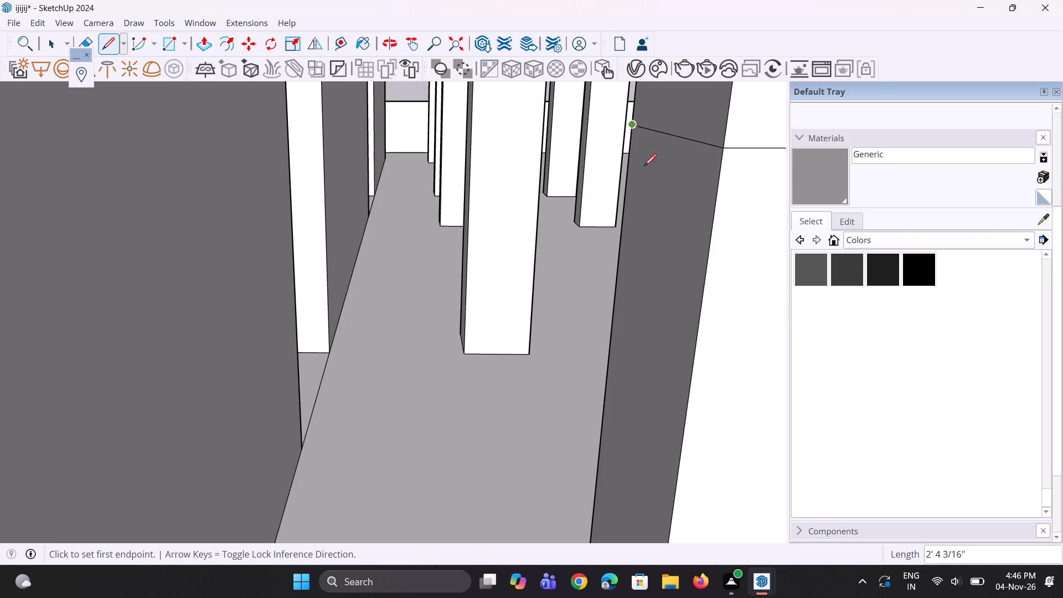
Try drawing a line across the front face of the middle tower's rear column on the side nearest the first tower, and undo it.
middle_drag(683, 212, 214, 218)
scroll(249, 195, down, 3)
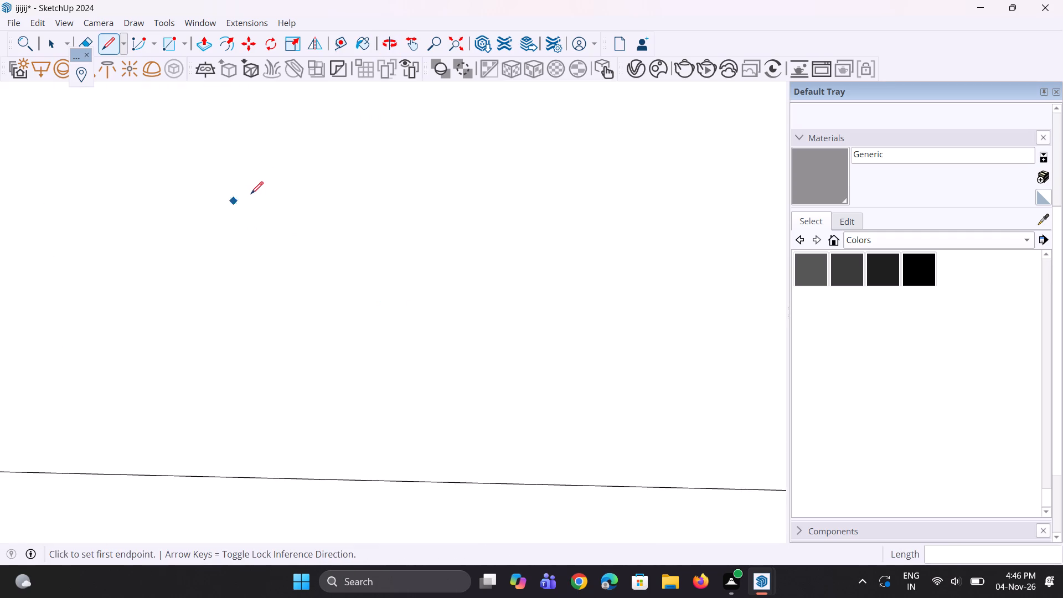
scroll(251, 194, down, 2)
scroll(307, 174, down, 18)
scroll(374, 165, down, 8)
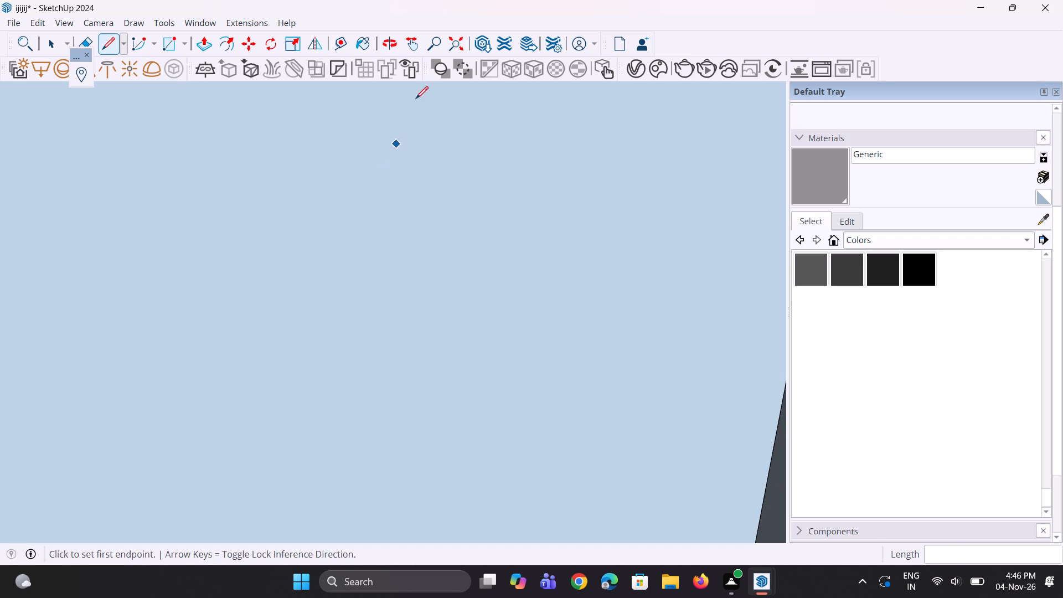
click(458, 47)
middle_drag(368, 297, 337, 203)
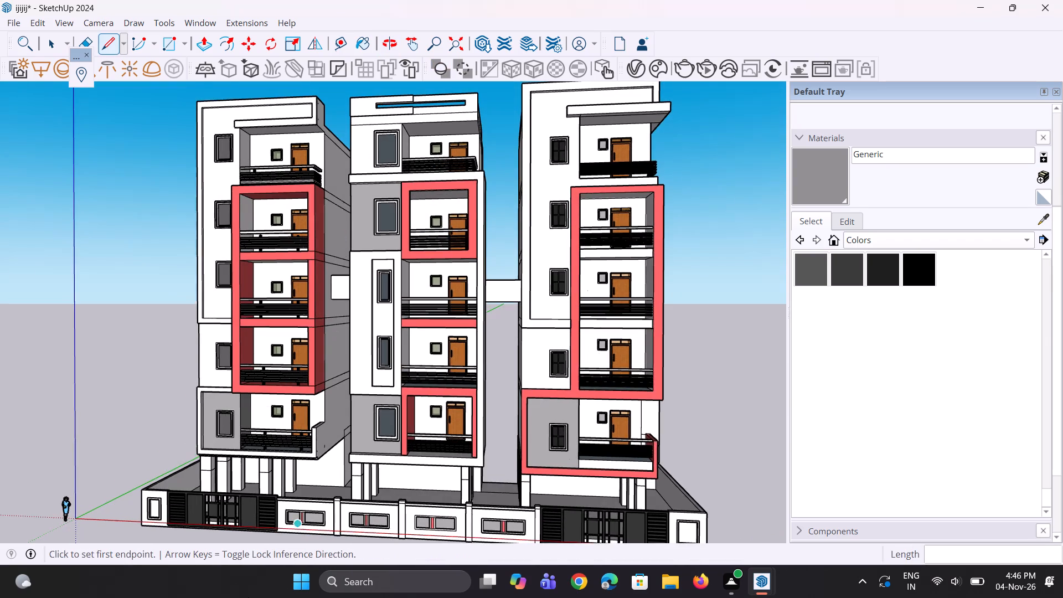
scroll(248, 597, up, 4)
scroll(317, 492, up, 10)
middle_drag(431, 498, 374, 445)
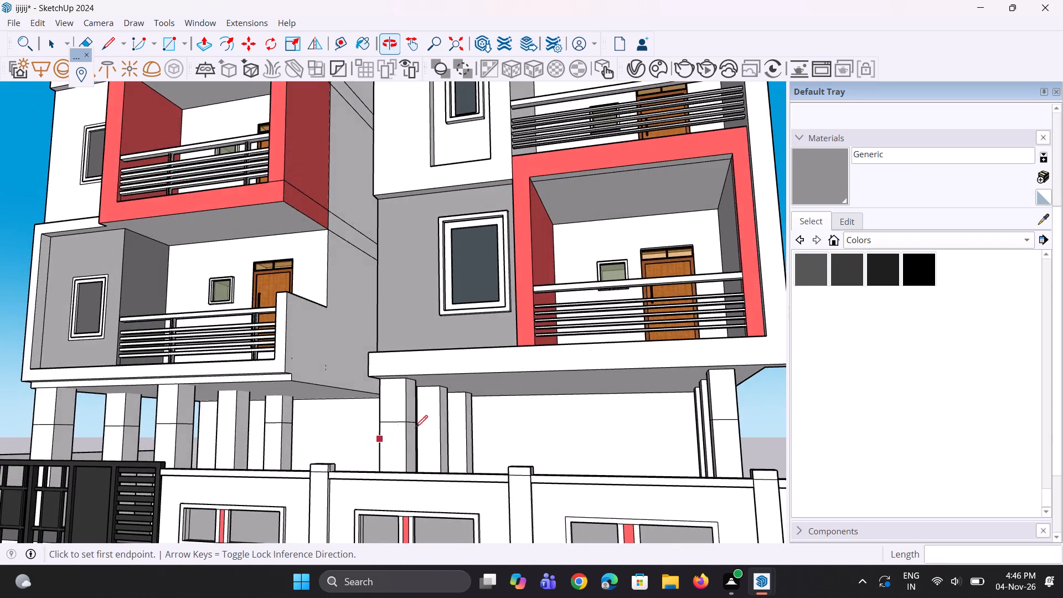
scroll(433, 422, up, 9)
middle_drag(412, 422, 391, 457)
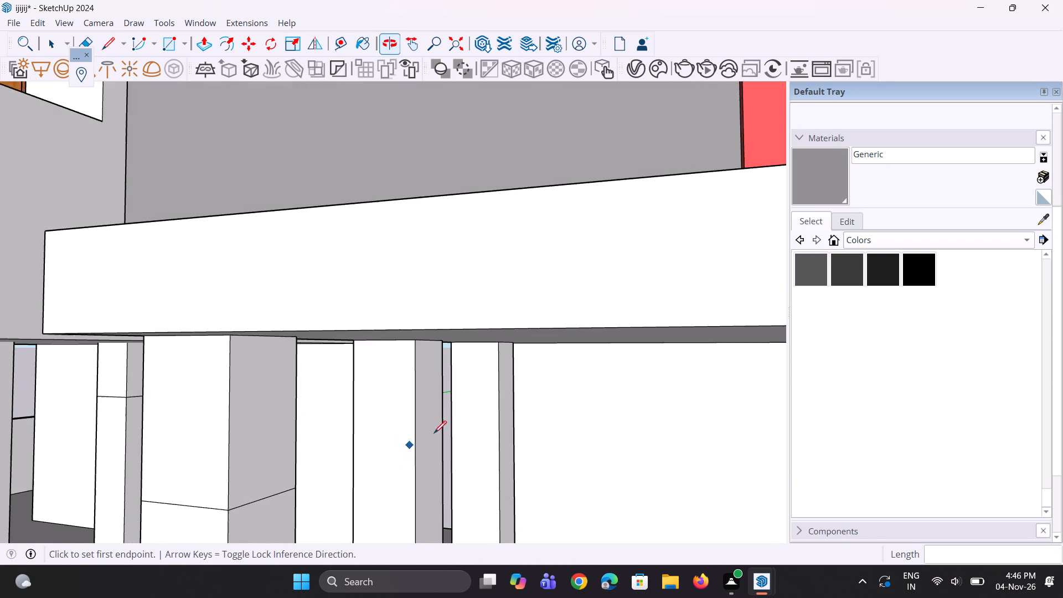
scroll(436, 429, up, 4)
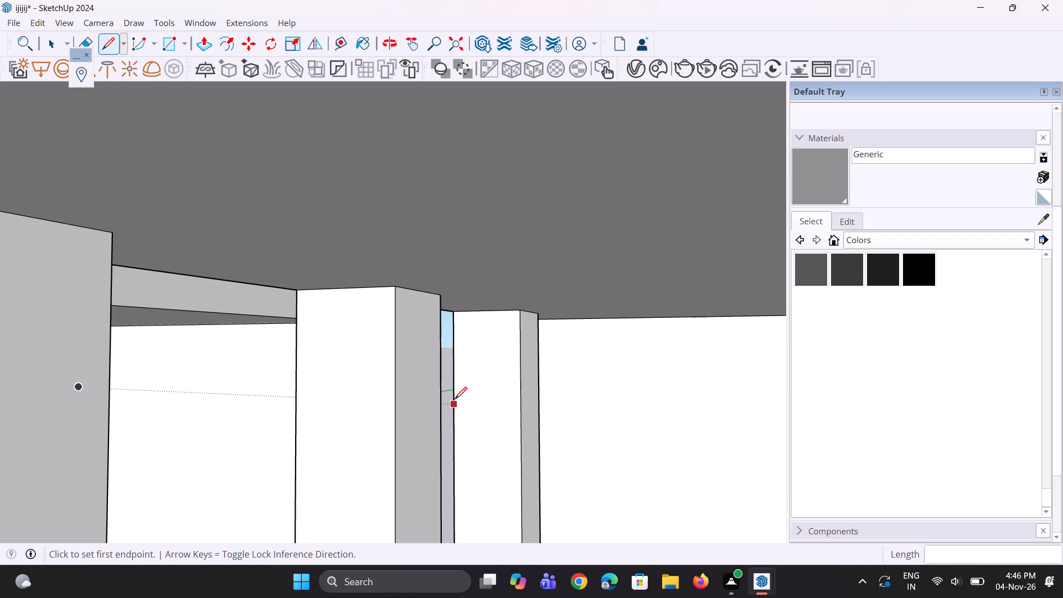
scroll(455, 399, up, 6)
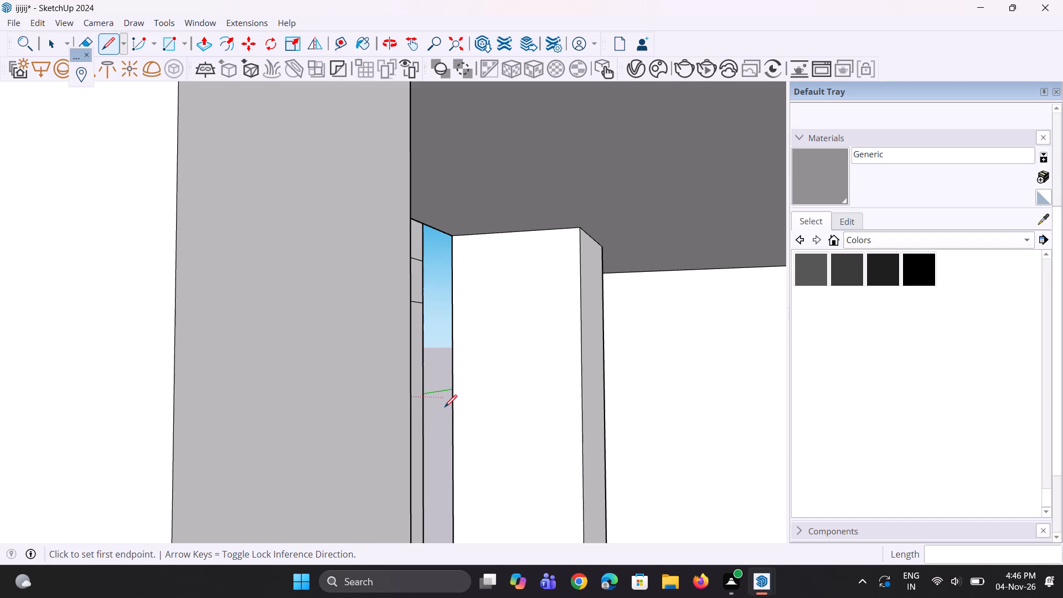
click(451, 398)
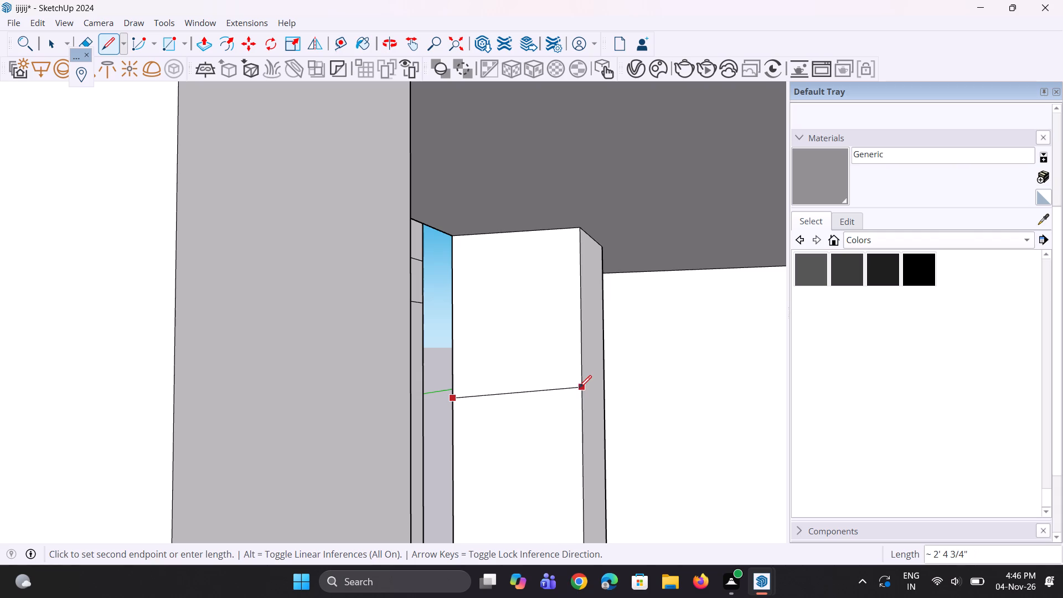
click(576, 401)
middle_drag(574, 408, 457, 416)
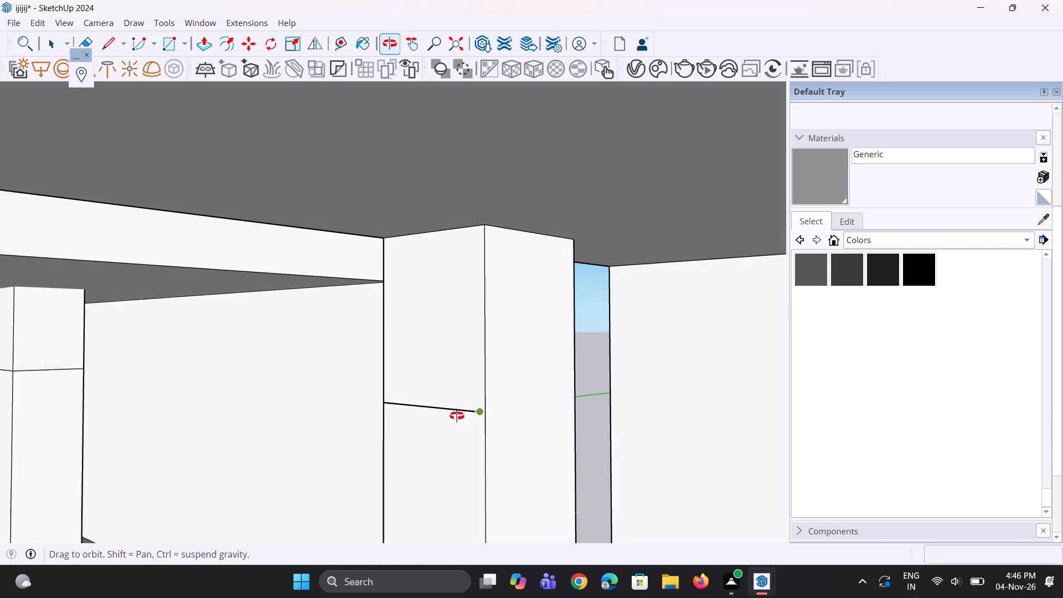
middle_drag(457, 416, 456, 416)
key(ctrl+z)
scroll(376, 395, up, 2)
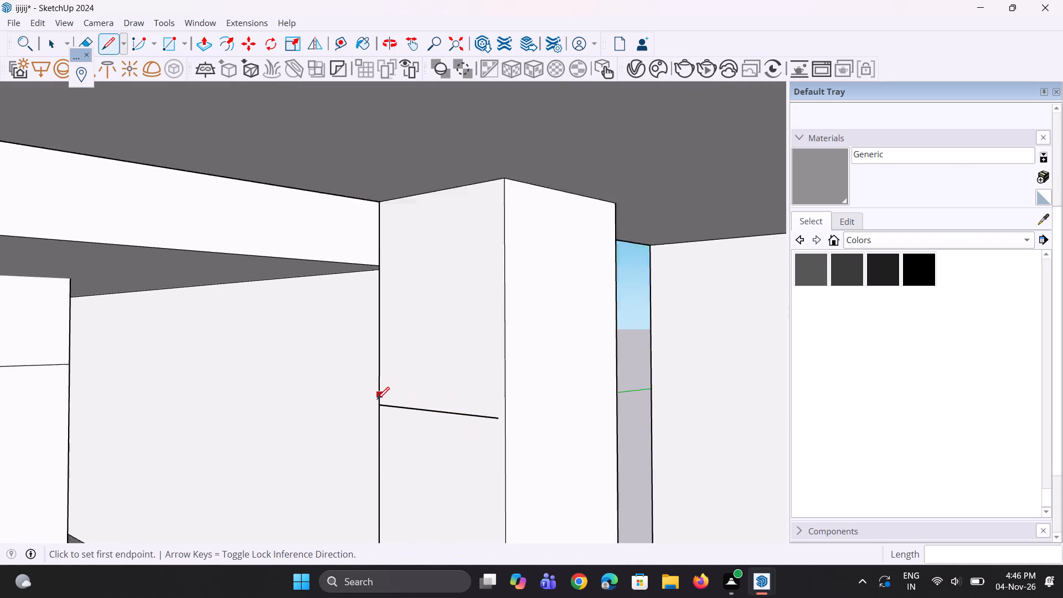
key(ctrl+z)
Draw a line across the front face and the adjoining inner side face of the middle tower's rear column.
click(383, 399)
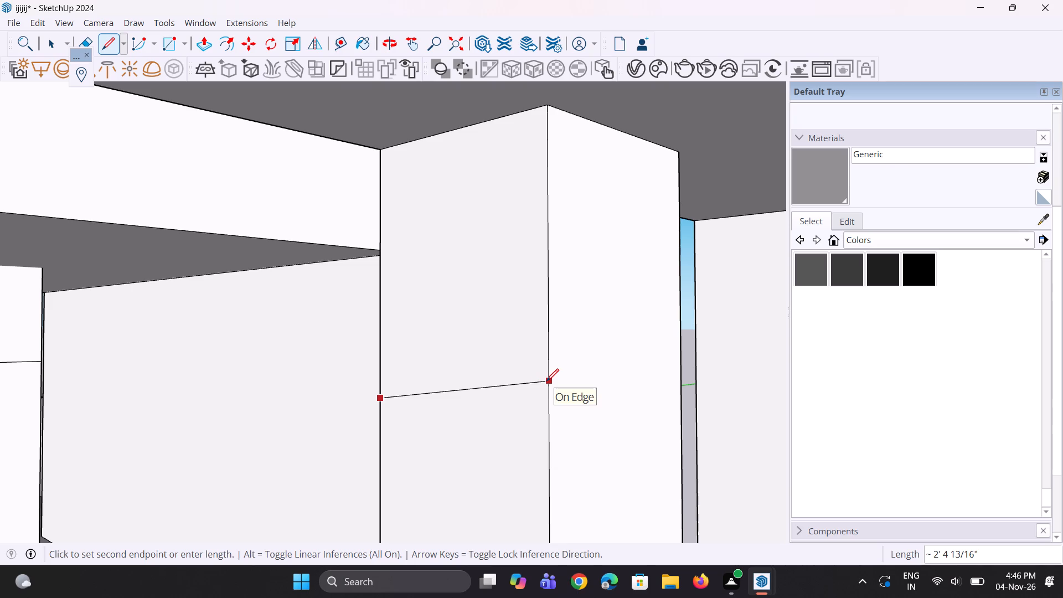
middle_drag(506, 396, 455, 433)
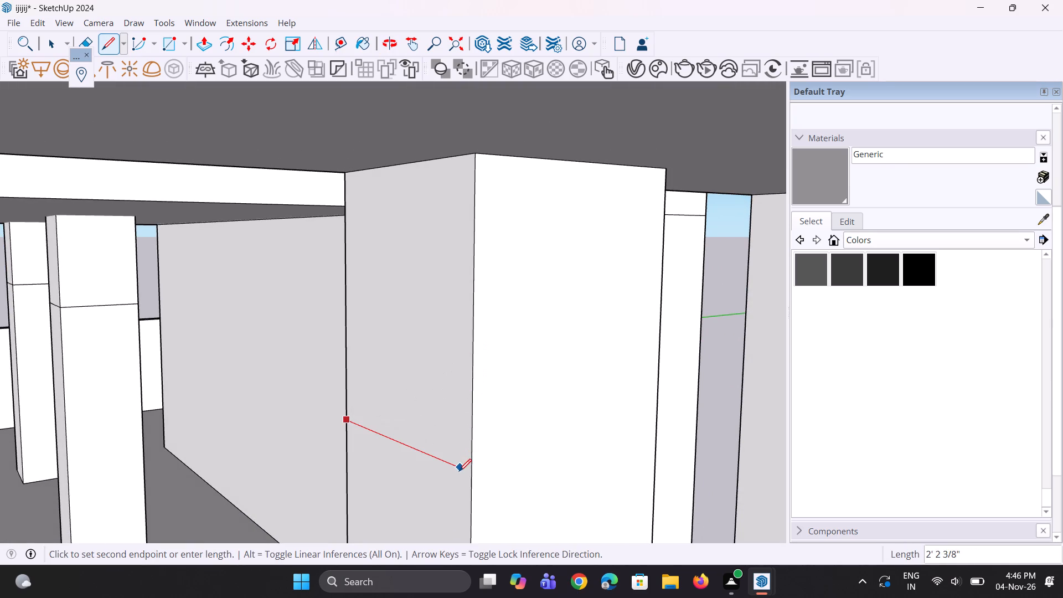
click(476, 473)
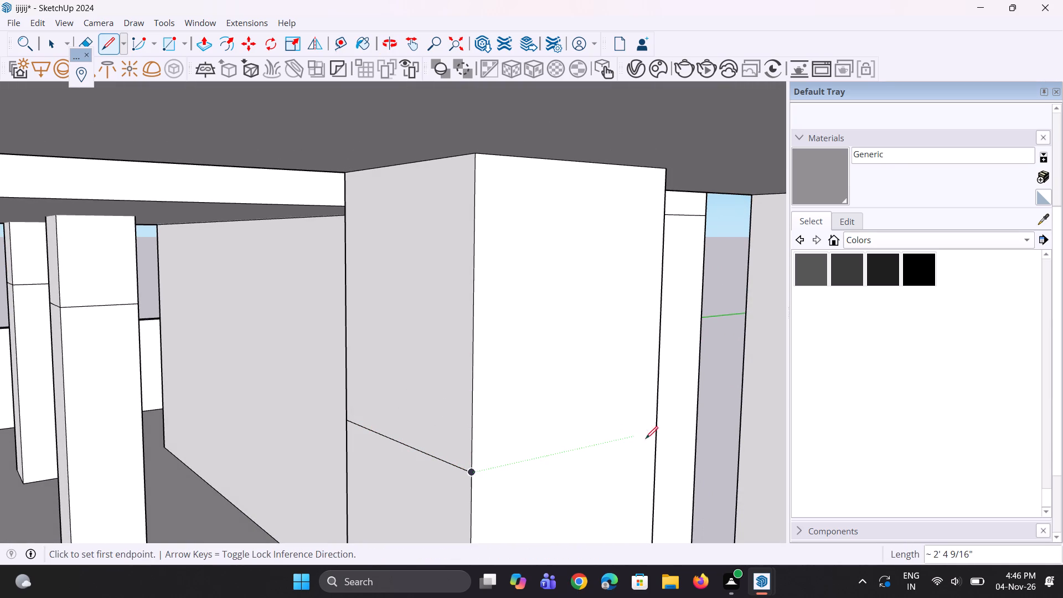
drag(472, 474, 481, 475)
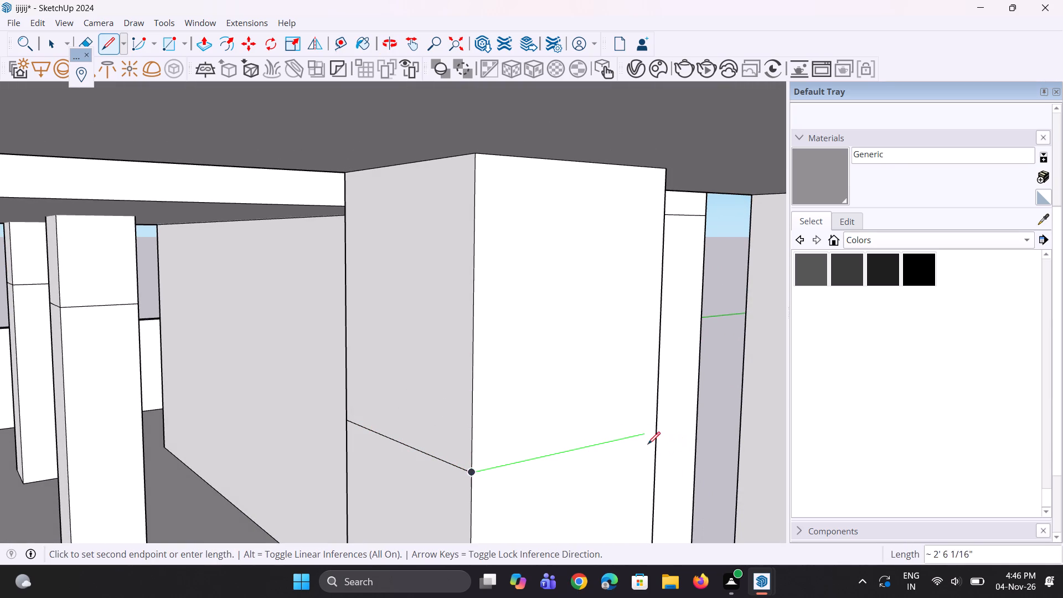
click(654, 429)
Close the line around the middle tower's rear column nearest the first tower by drawing it across the rear and outer side faces.
scroll(654, 429, up, 3)
middle_drag(631, 419, 607, 412)
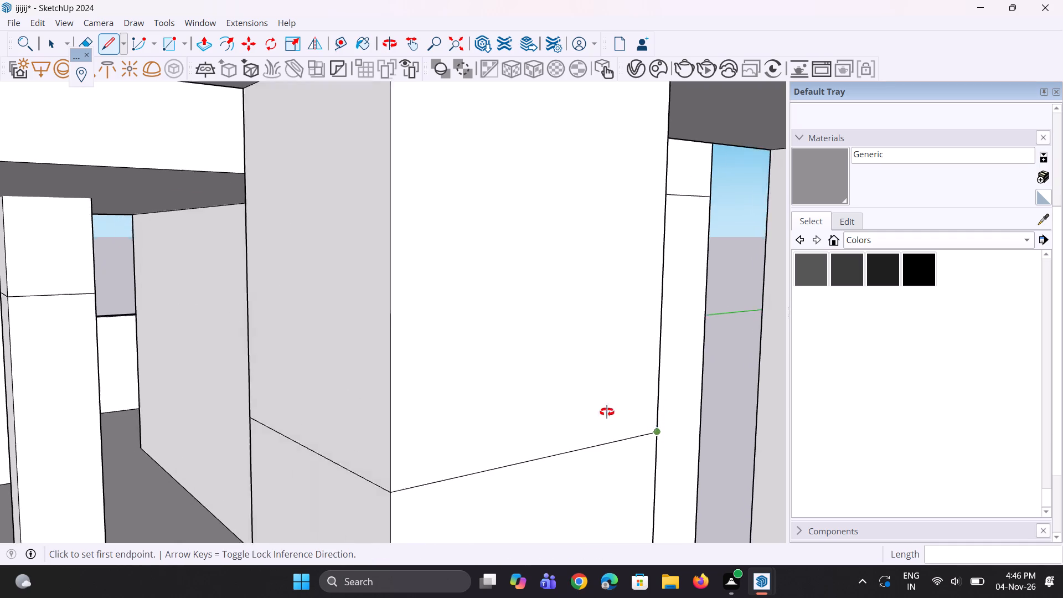
middle_drag(607, 412, 383, 415)
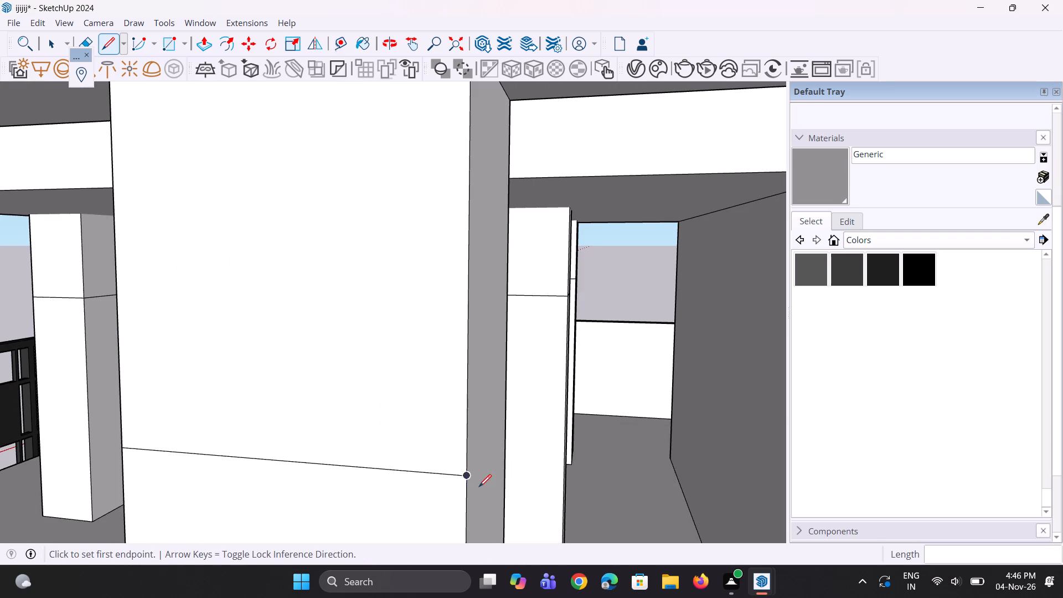
click(467, 478)
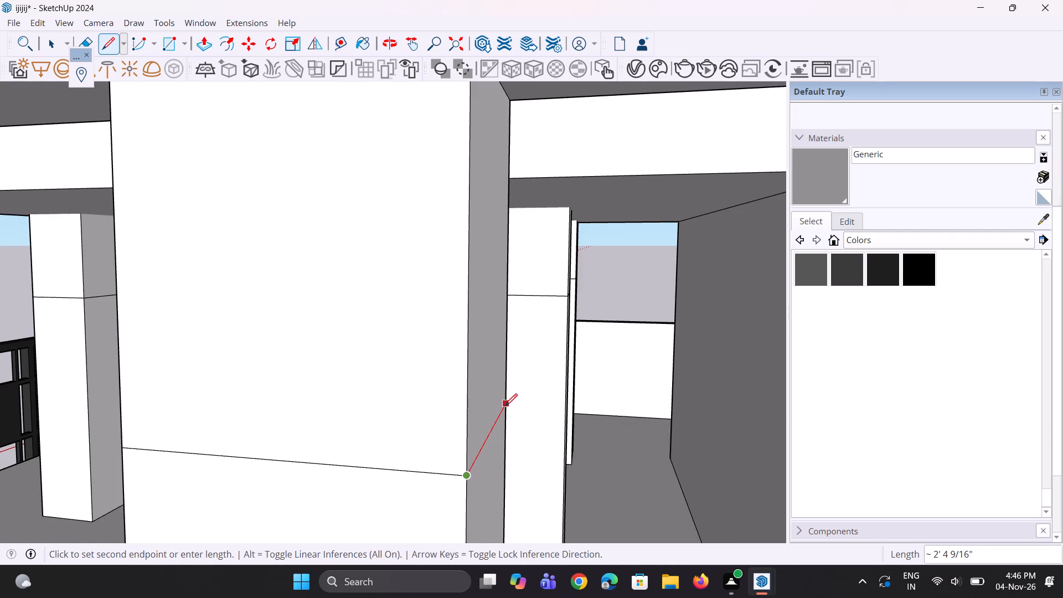
click(505, 406)
middle_drag(396, 437, 655, 430)
middle_drag(313, 422, 772, 401)
click(382, 476)
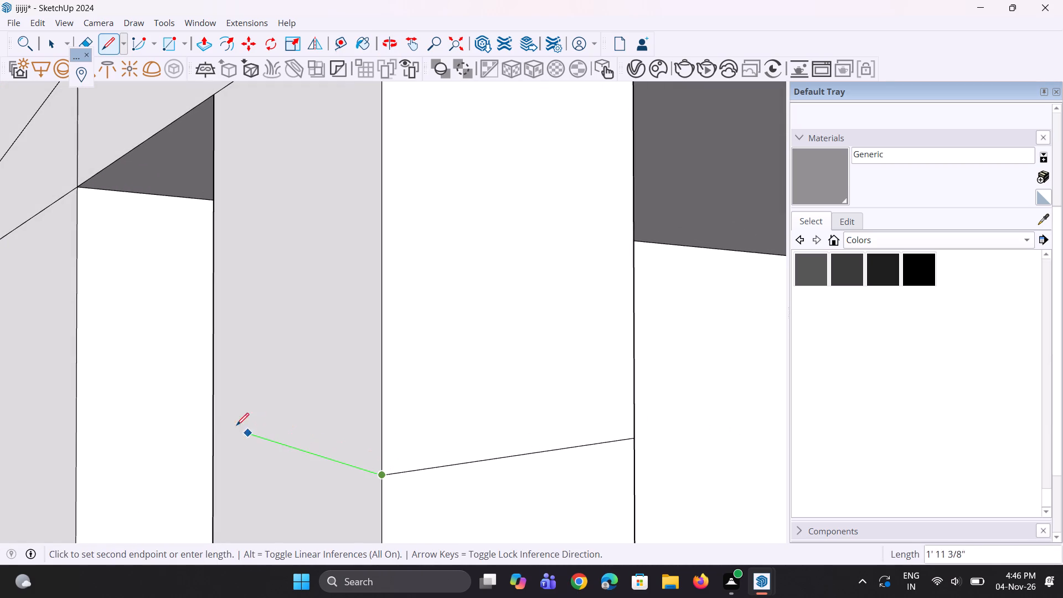
click(211, 424)
Draw a level line matching the other columns' height across the front and outer side faces of the middle tower's rear column nearest the third tower.
middle_drag(328, 431, 269, 440)
scroll(365, 377, down, 10)
middle_drag(364, 417, 323, 400)
scroll(321, 392, down, 9)
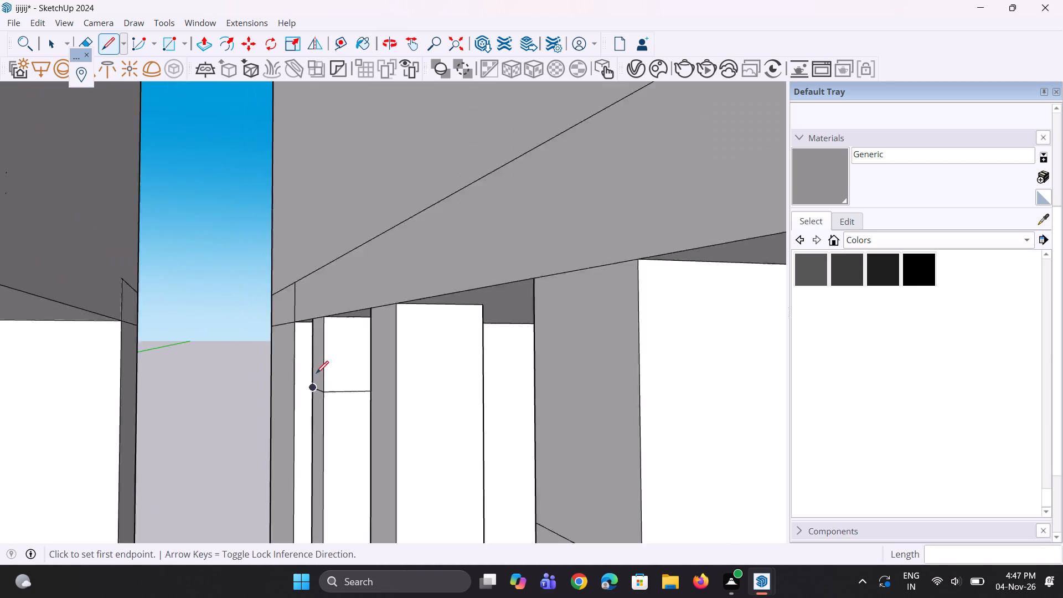
scroll(316, 373, down, 14)
middle_drag(445, 423, 332, 430)
scroll(455, 393, up, 4)
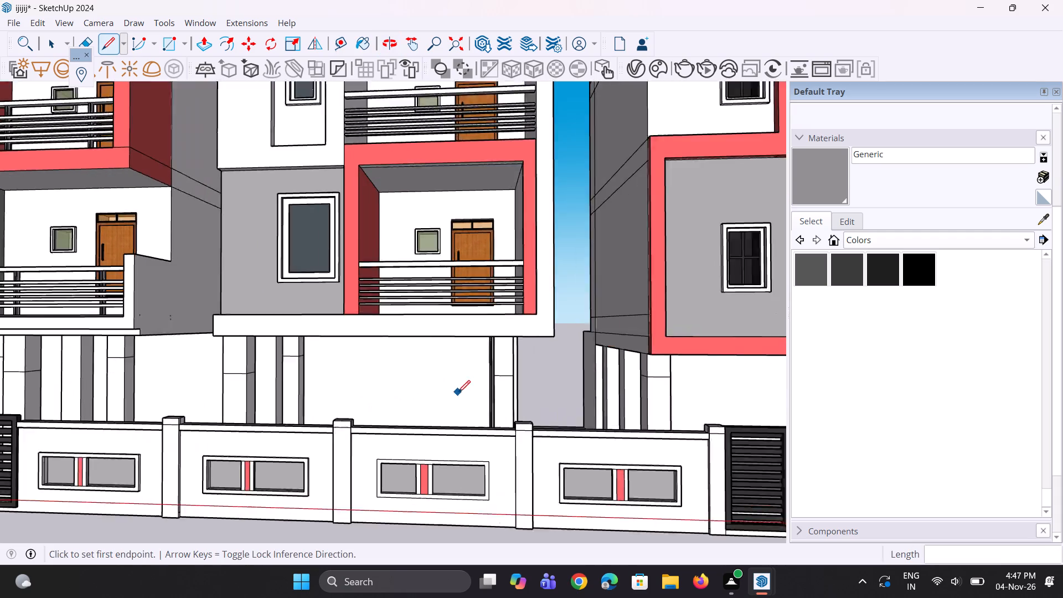
scroll(534, 402, up, 3)
middle_drag(534, 402, 631, 364)
scroll(489, 349, up, 3)
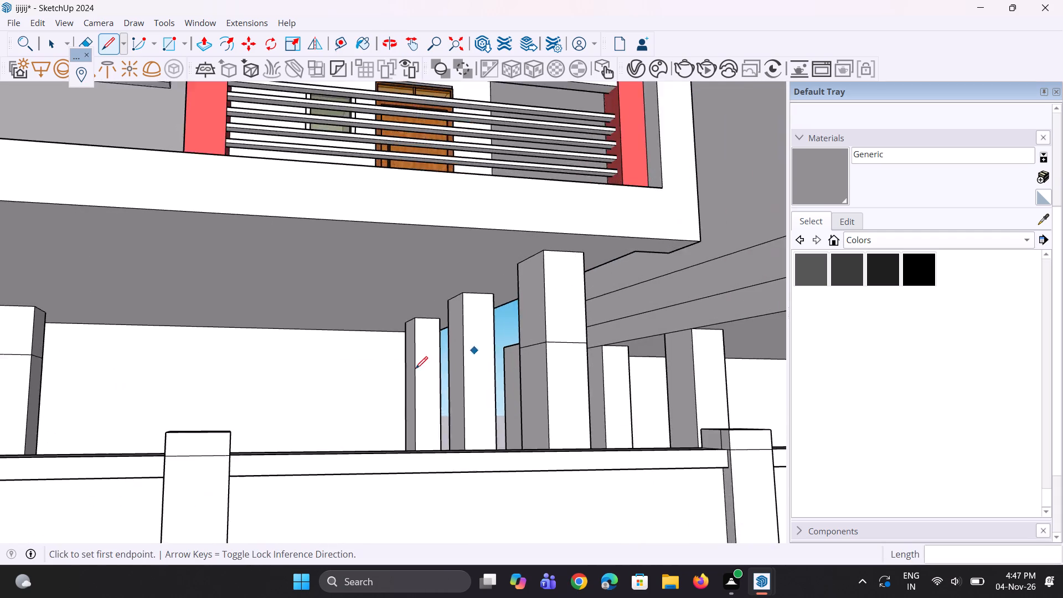
scroll(412, 372, up, 7)
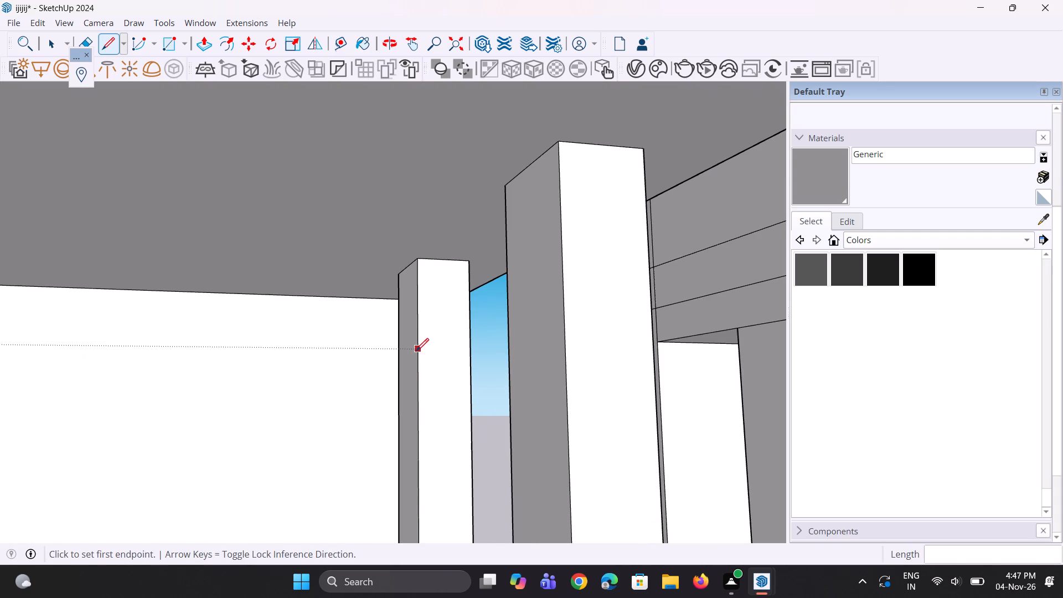
scroll(420, 354, up, 2)
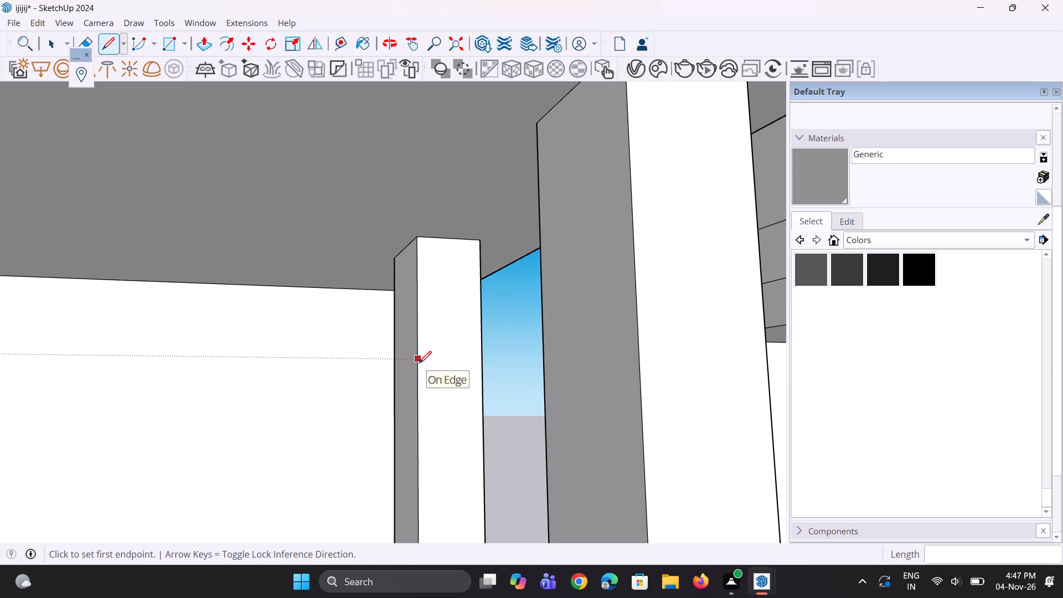
click(419, 363)
scroll(447, 354, up, 1)
middle_drag(446, 354, 451, 380)
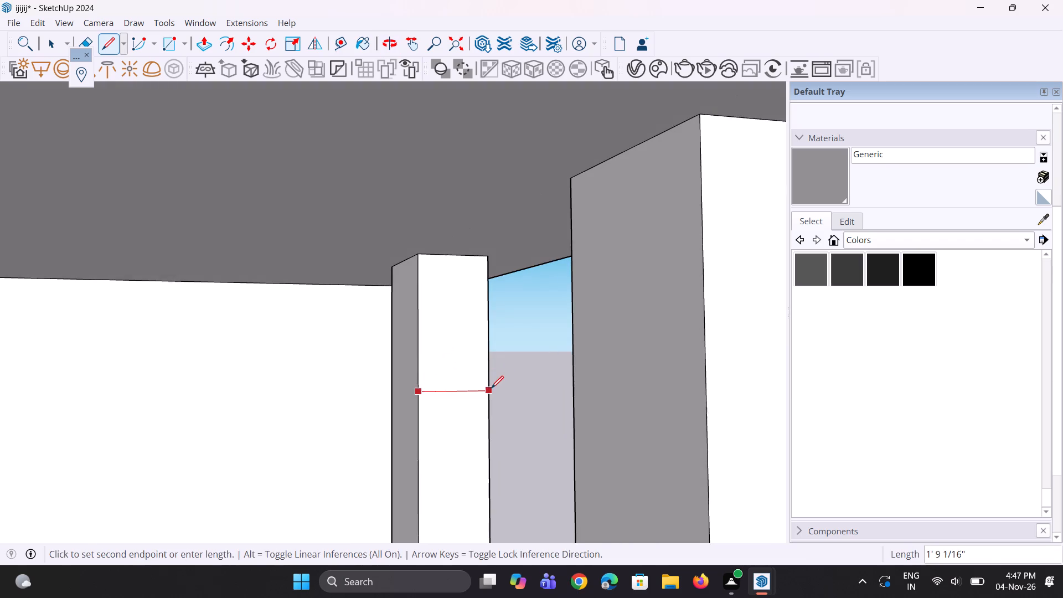
click(491, 391)
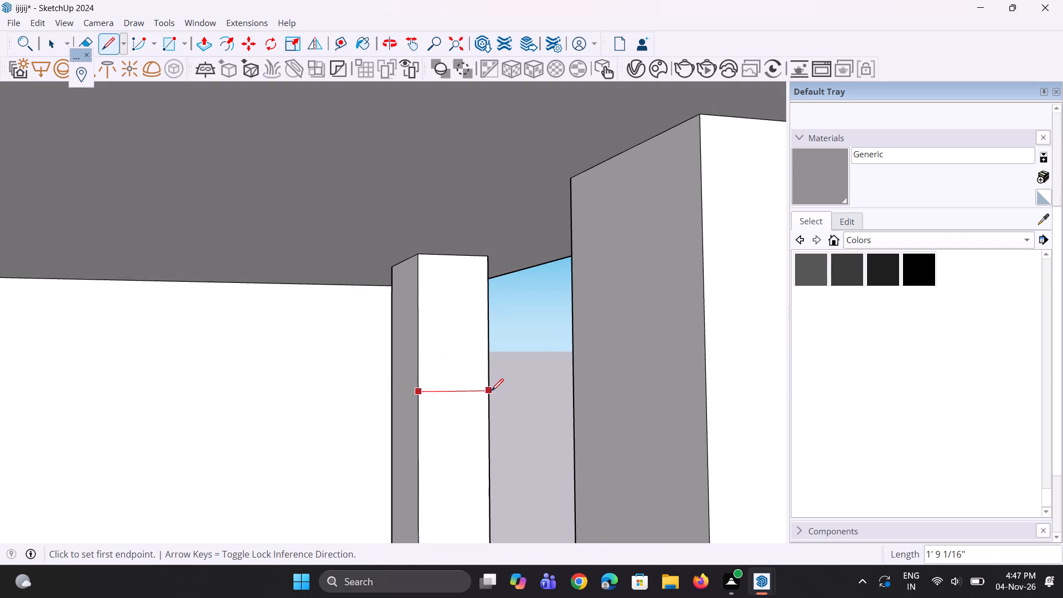
scroll(461, 378, up, 1)
middle_drag(466, 388, 381, 396)
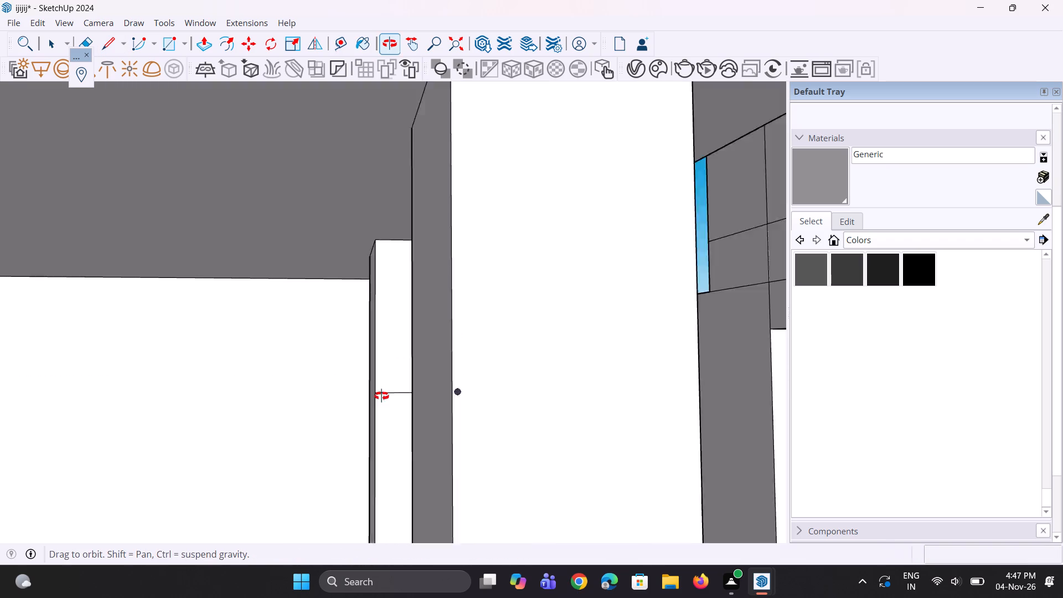
middle_drag(381, 396, 299, 408)
scroll(367, 416, up, 1)
click(360, 409)
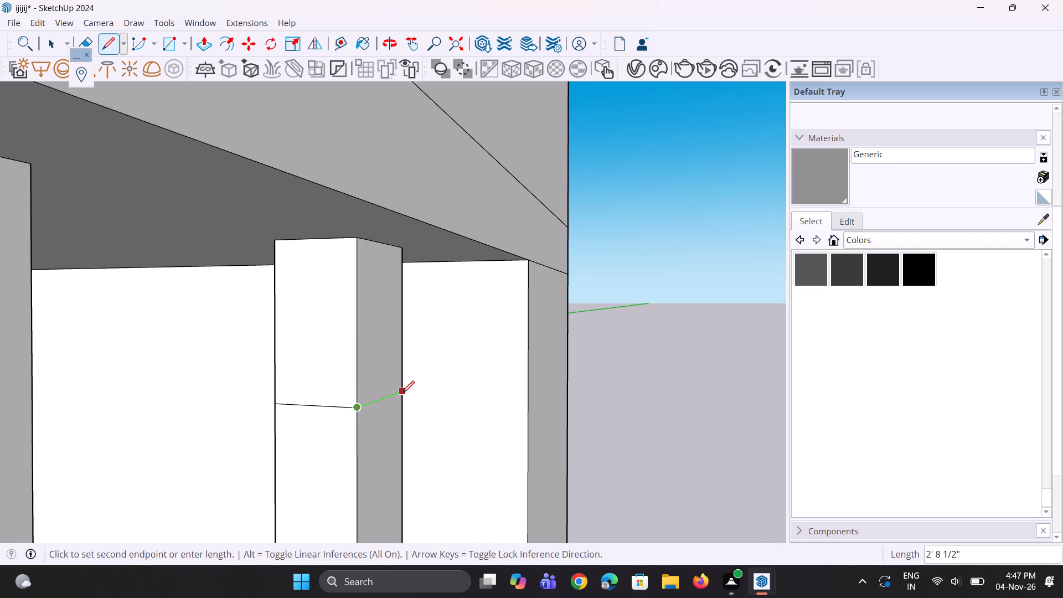
click(404, 393)
Close the line around that rear column of the middle tower by drawing it across its inner side and rear faces.
middle_drag(332, 398, 44, 391)
middle_click(92, 390)
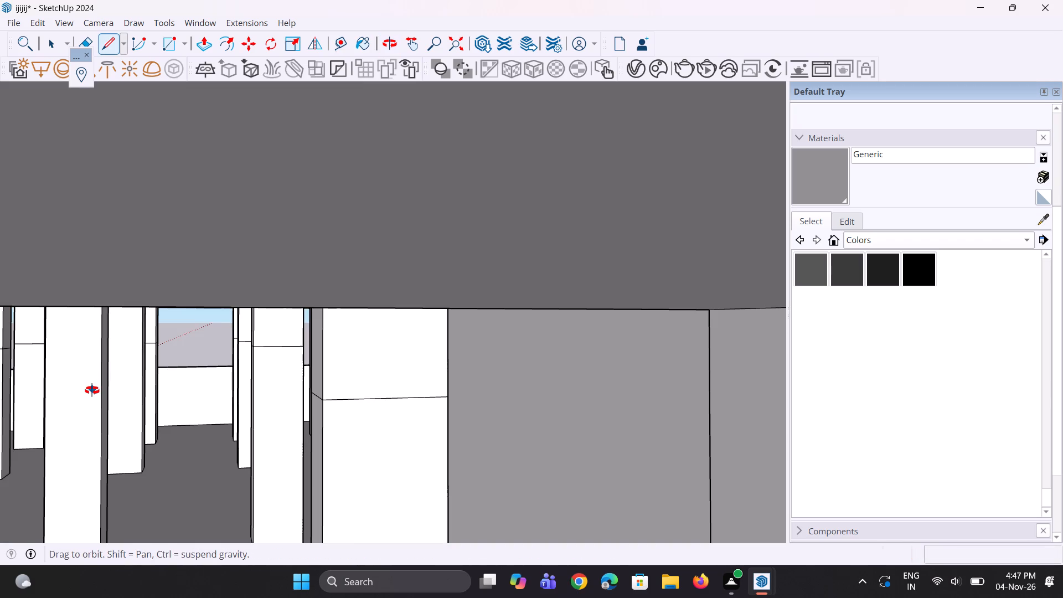
scroll(160, 394, down, 4)
scroll(294, 390, down, 5)
scroll(346, 386, down, 18)
click(447, 34)
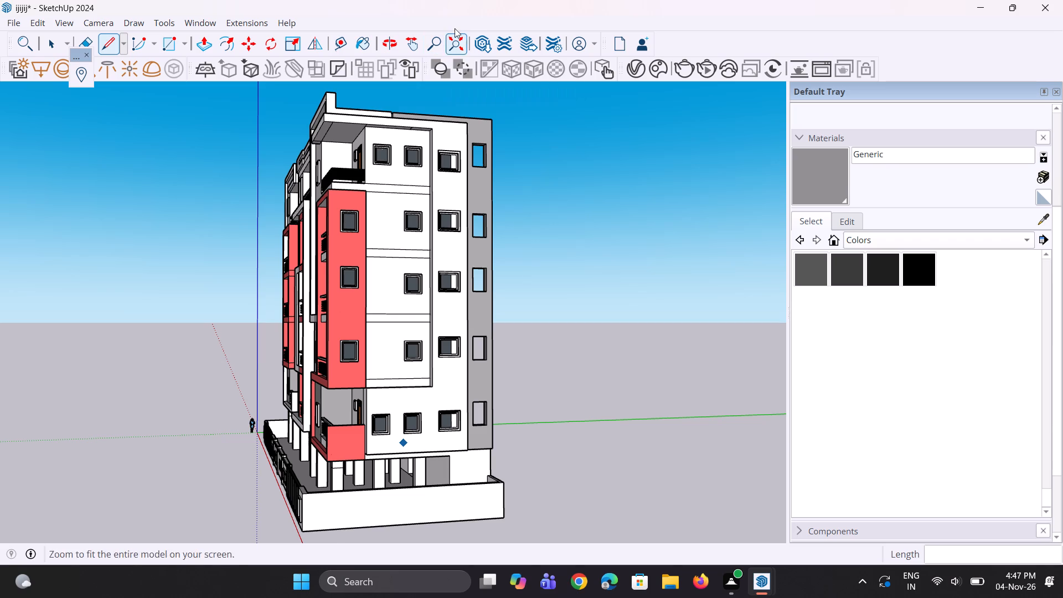
scroll(394, 103, down, 1)
middle_drag(441, 481, 409, 408)
scroll(407, 410, up, 9)
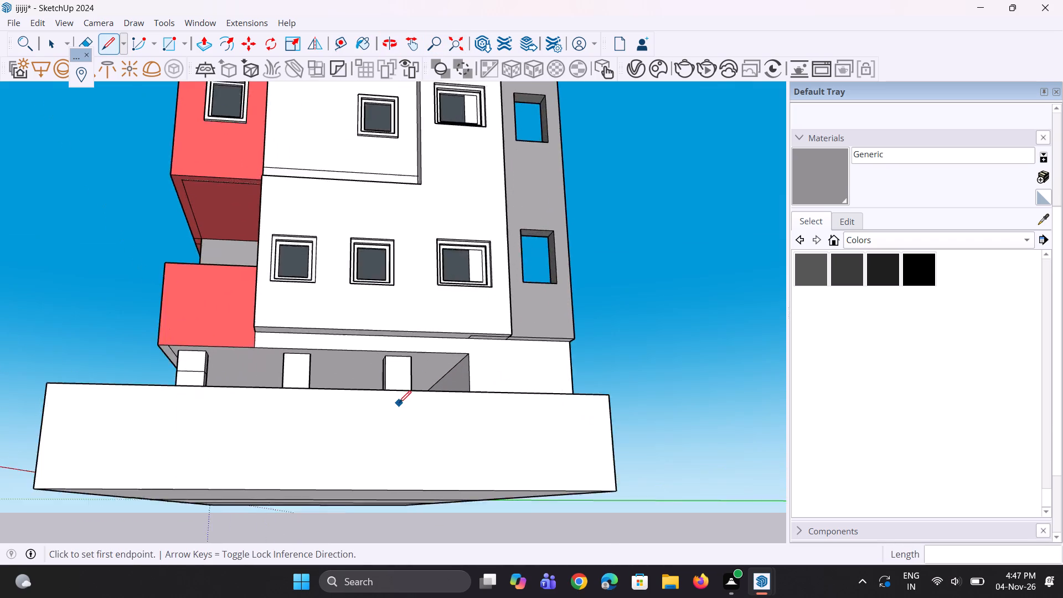
scroll(399, 403, up, 3)
middle_drag(388, 410, 380, 468)
scroll(390, 450, up, 12)
middle_drag(375, 386, 380, 379)
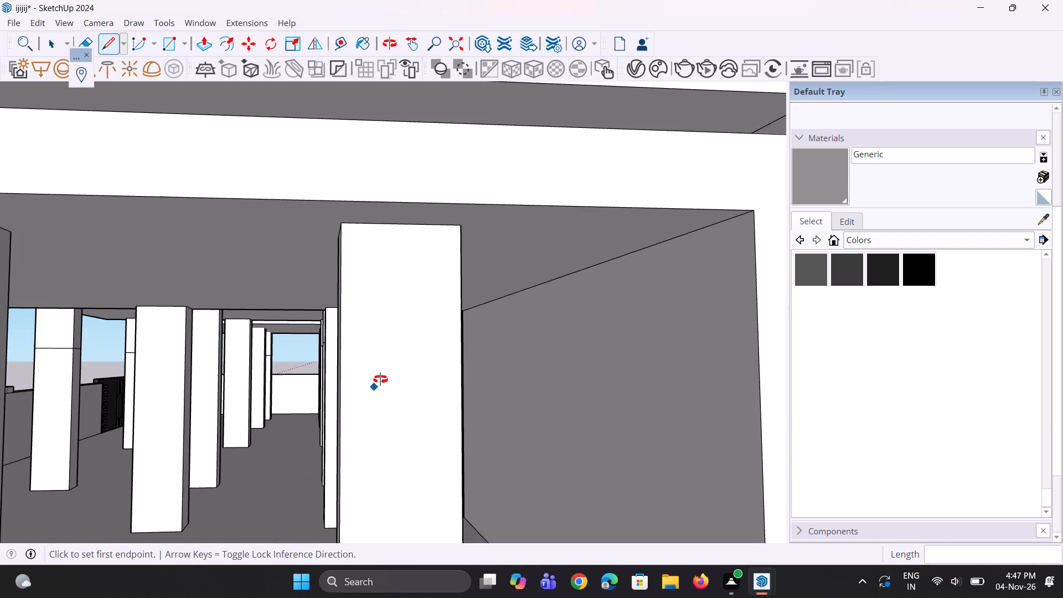
middle_drag(380, 379, 468, 384)
scroll(225, 384, up, 5)
scroll(163, 360, up, 2)
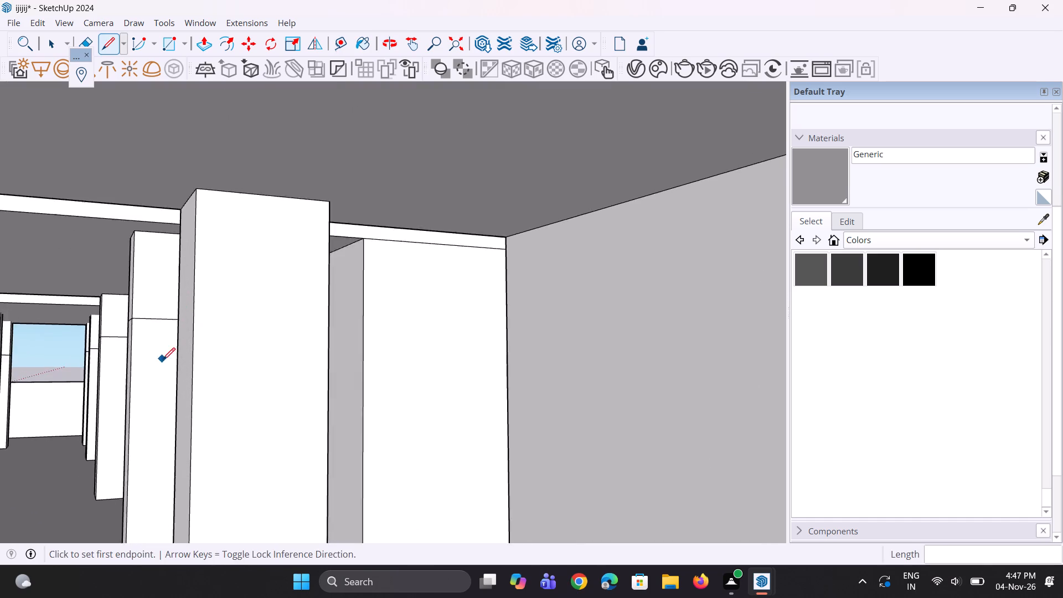
scroll(163, 360, up, 2)
middle_drag(163, 360, 403, 370)
scroll(404, 370, down, 1)
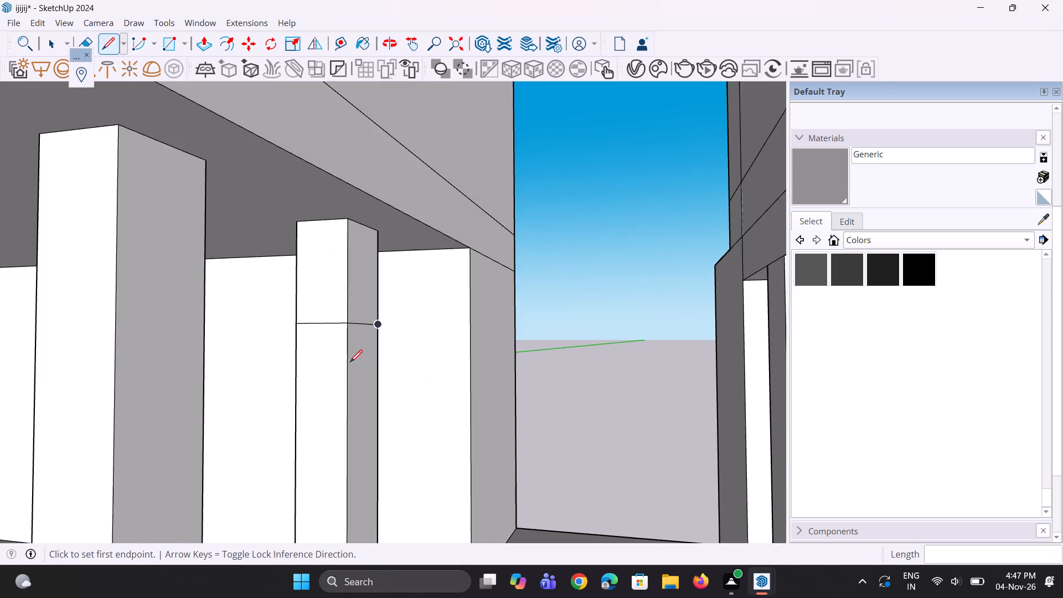
scroll(347, 362, down, 4)
middle_drag(473, 398, 484, 405)
scroll(285, 313, down, 6)
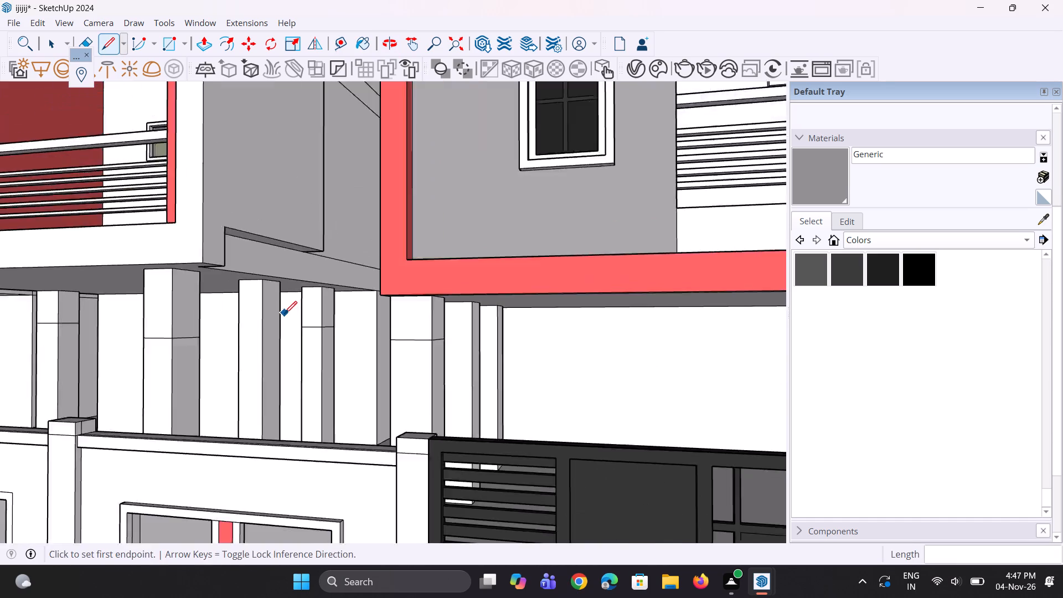
scroll(361, 394, up, 1)
middle_drag(364, 394, 474, 406)
scroll(427, 362, up, 5)
scroll(183, 295, down, 4)
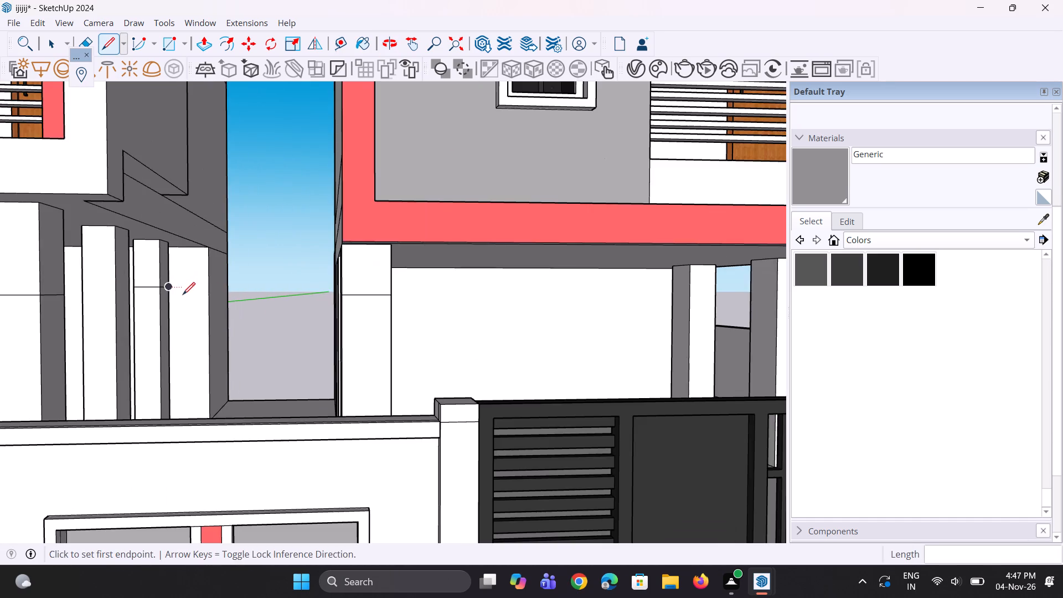
middle_drag(181, 301, 312, 321)
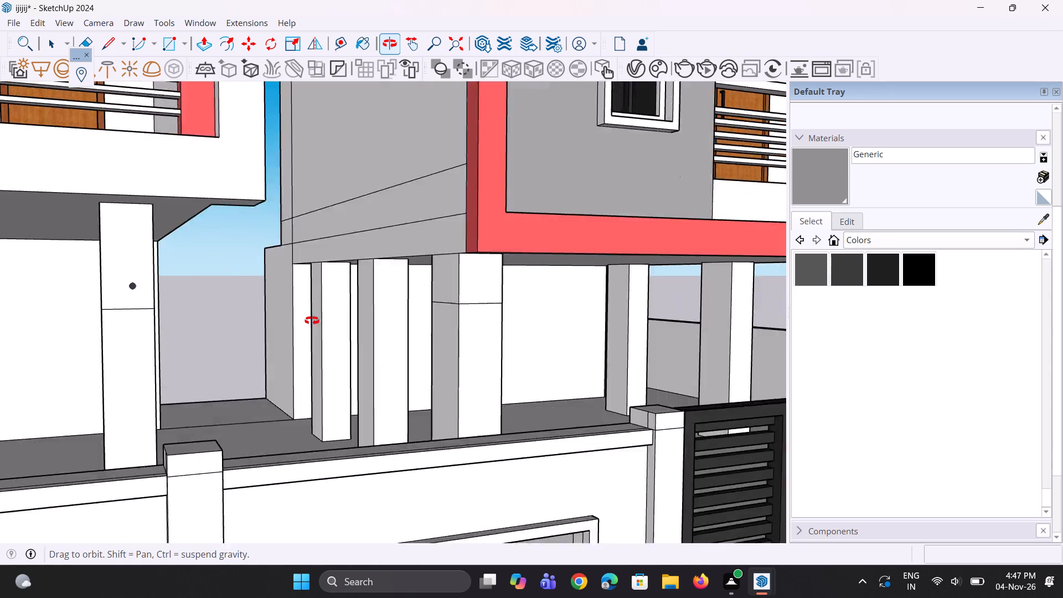
middle_drag(312, 321, 429, 305)
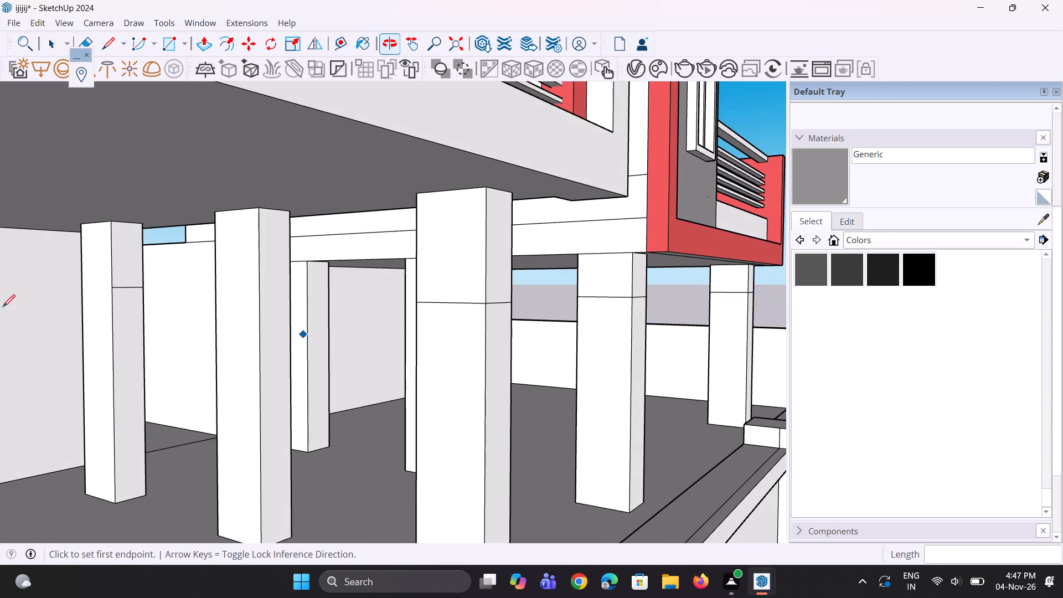
scroll(34, 262, up, 7)
click(154, 306)
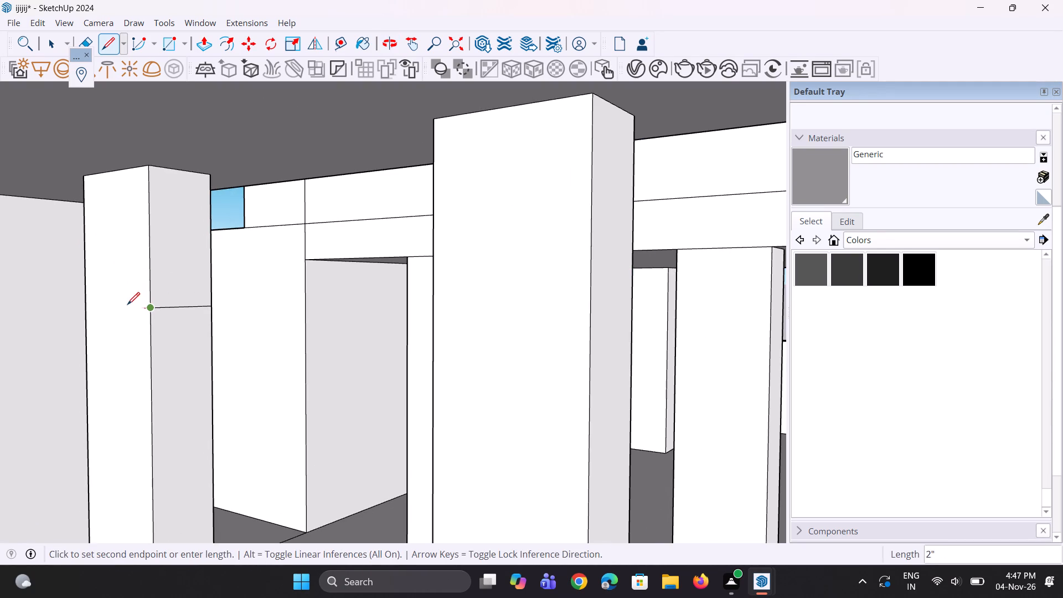
click(86, 310)
middle_drag(131, 323, 140, 326)
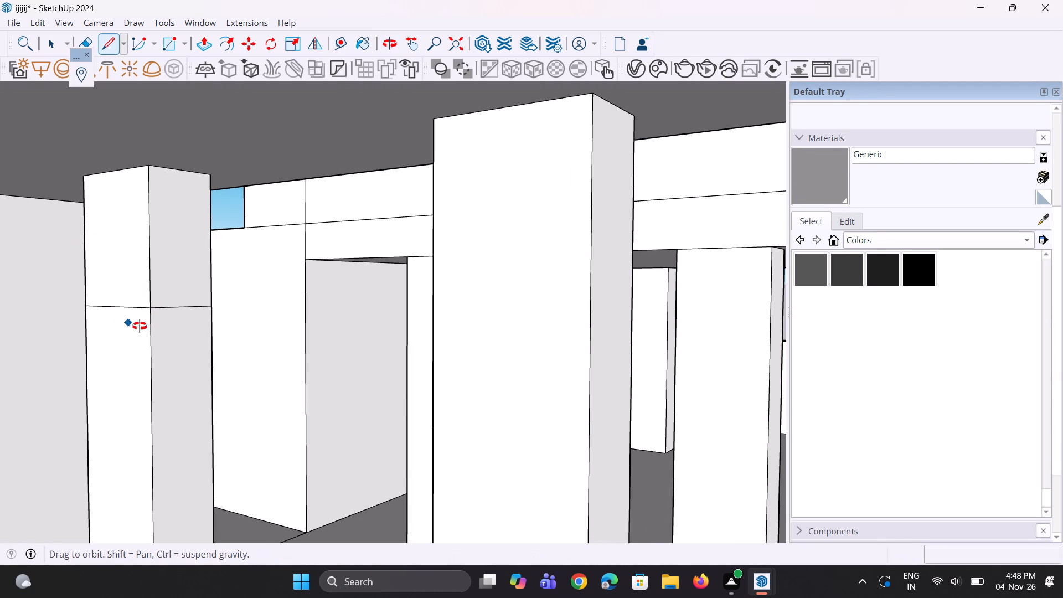
middle_drag(140, 326, 412, 338)
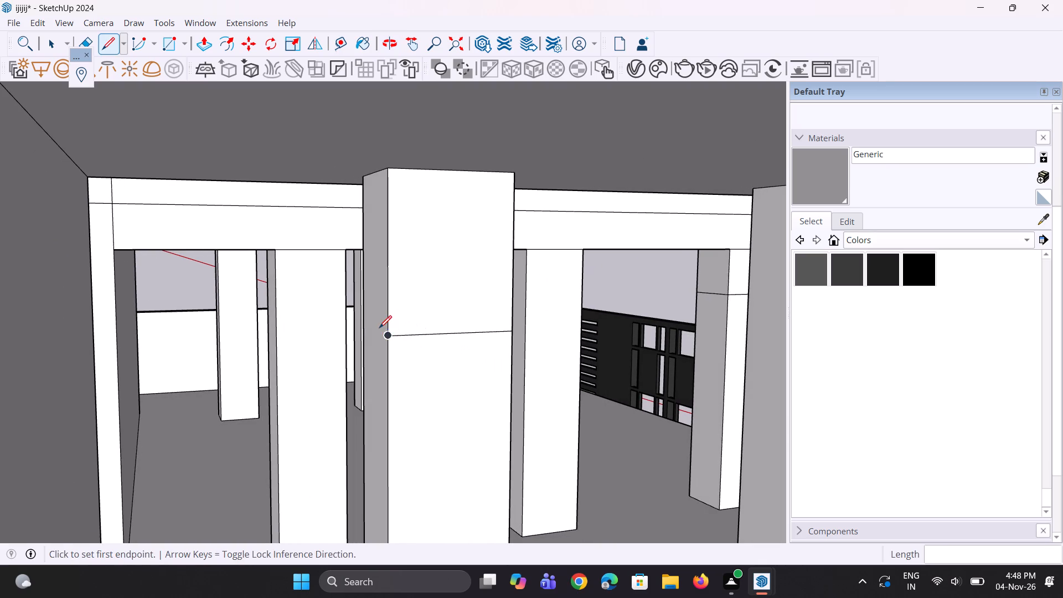
click(389, 334)
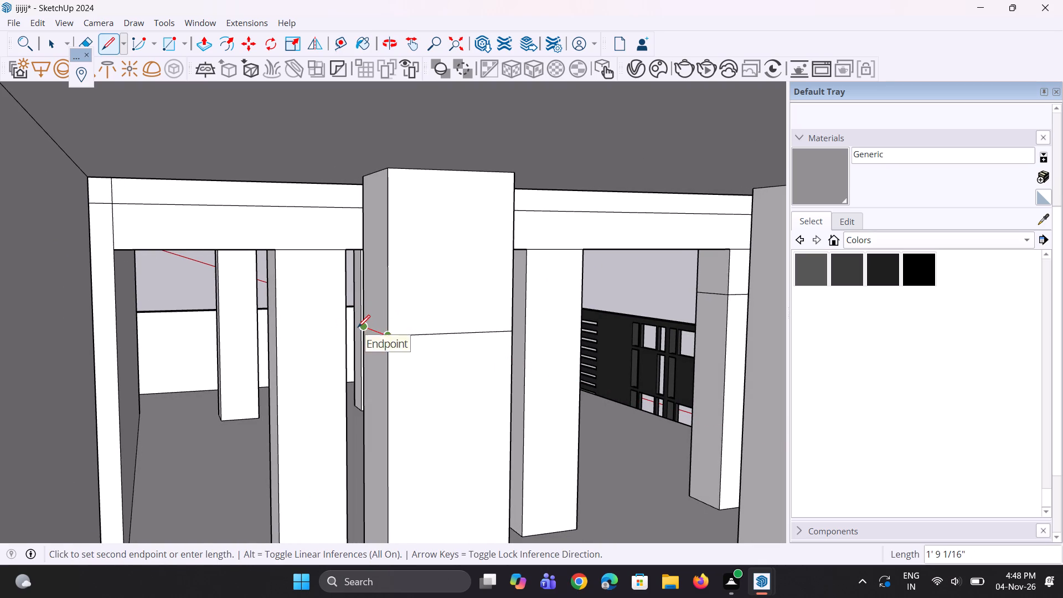
click(358, 327)
Draw a level line at the same height across the front and both side faces of the third tower's rear column nearest the middle tower.
middle_drag(379, 343, 0, 328)
scroll(119, 318, down, 5)
middle_drag(319, 351, 281, 351)
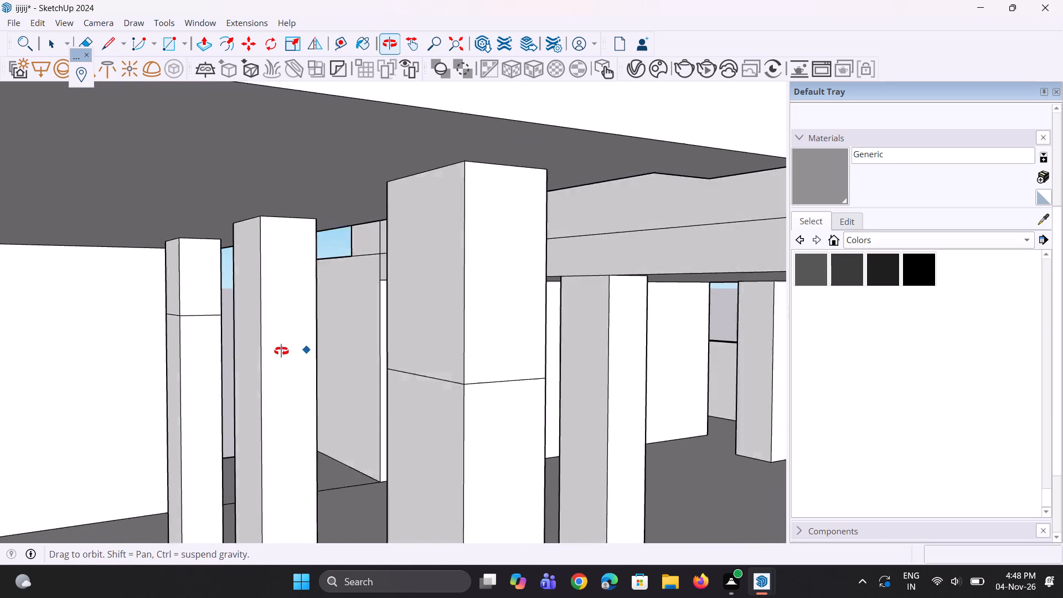
middle_drag(281, 351, 246, 347)
scroll(203, 329, down, 4)
scroll(358, 317, up, 2)
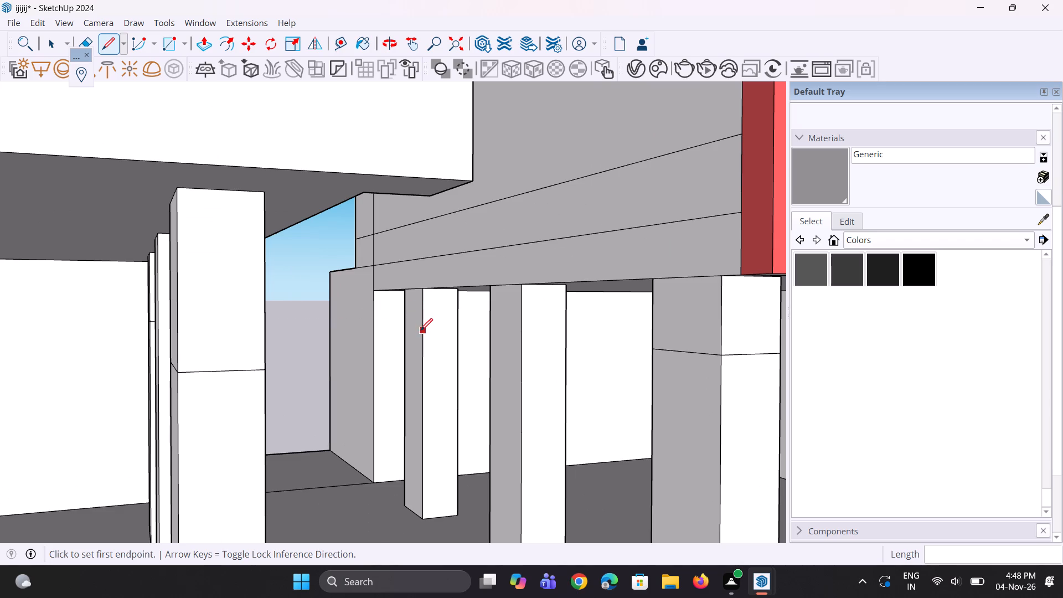
scroll(420, 331, up, 4)
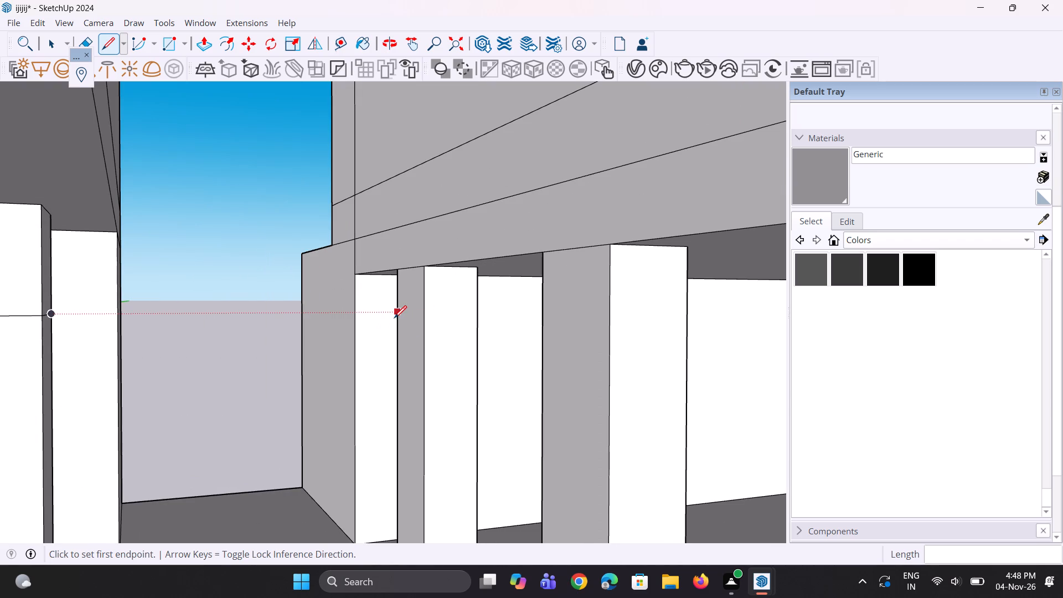
click(425, 313)
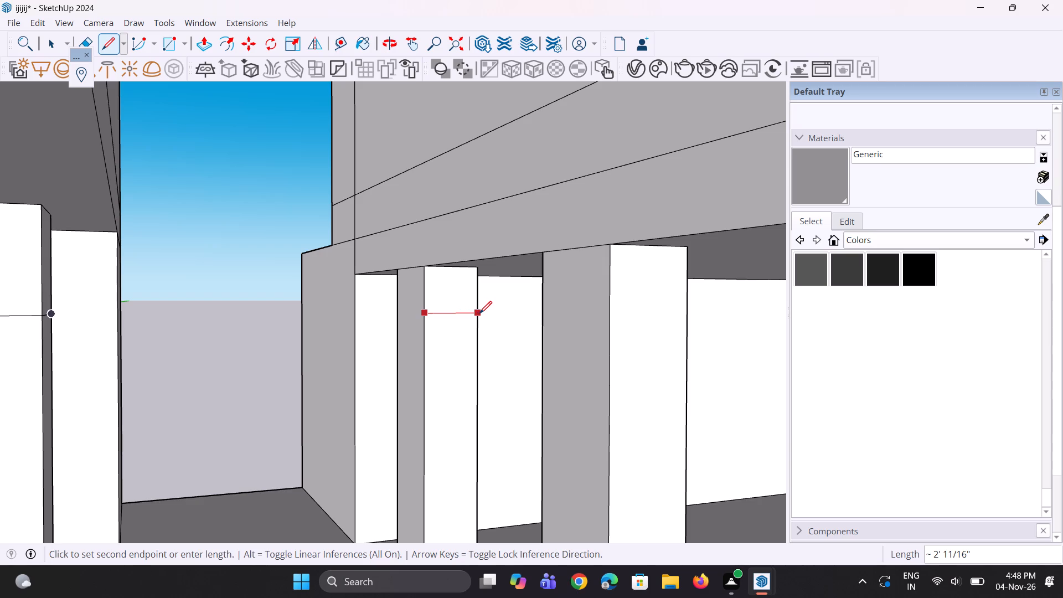
click(479, 313)
middle_drag(471, 376, 255, 364)
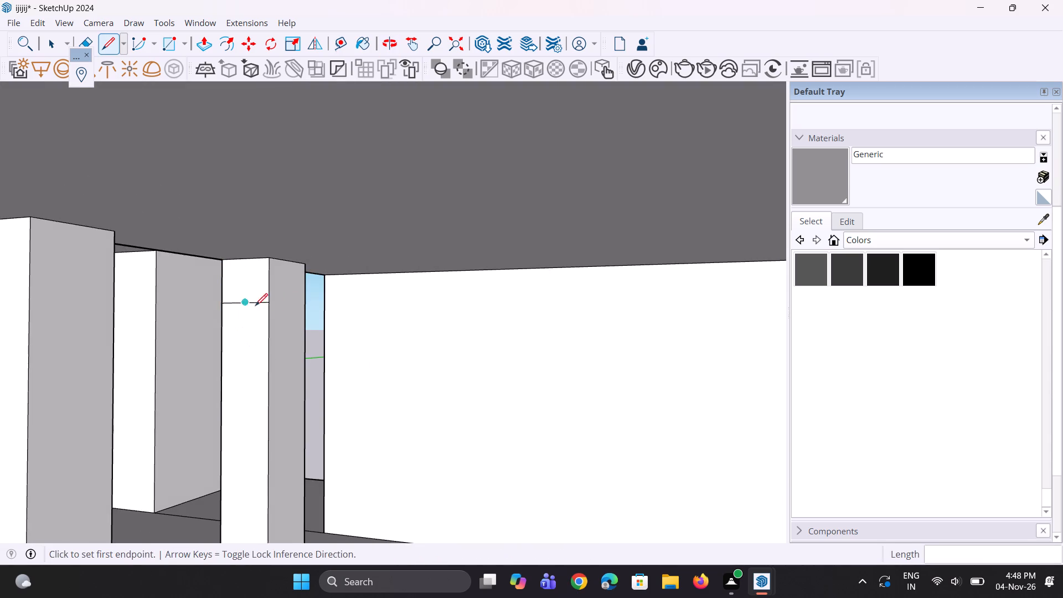
scroll(294, 311, up, 2)
drag(262, 302, 269, 305)
click(311, 307)
scroll(333, 355, up, 1)
middle_drag(303, 353, 292, 353)
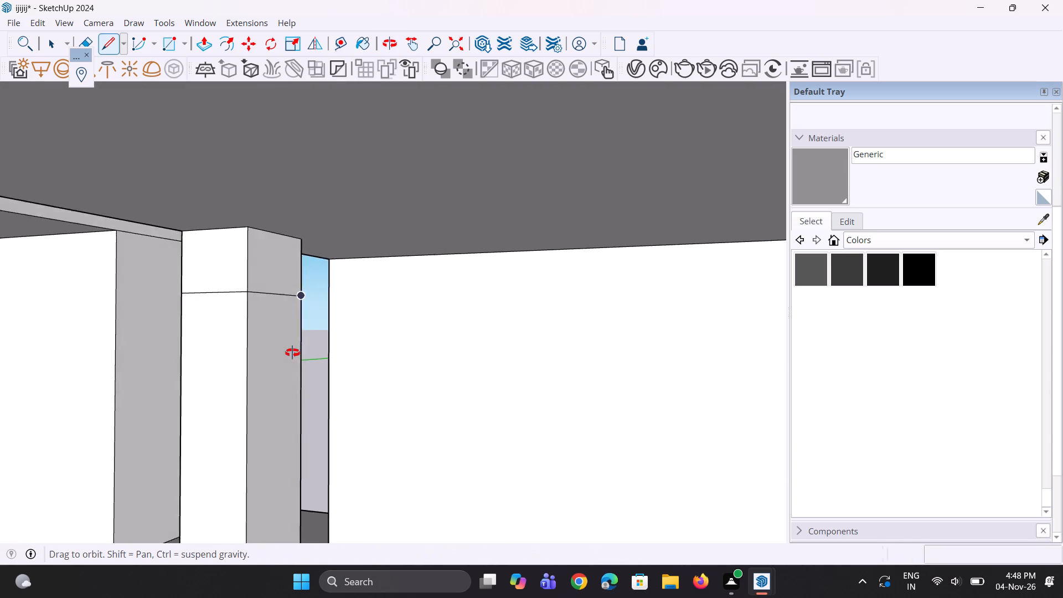
middle_drag(292, 353, 564, 373)
scroll(564, 322, up, 2)
click(564, 321)
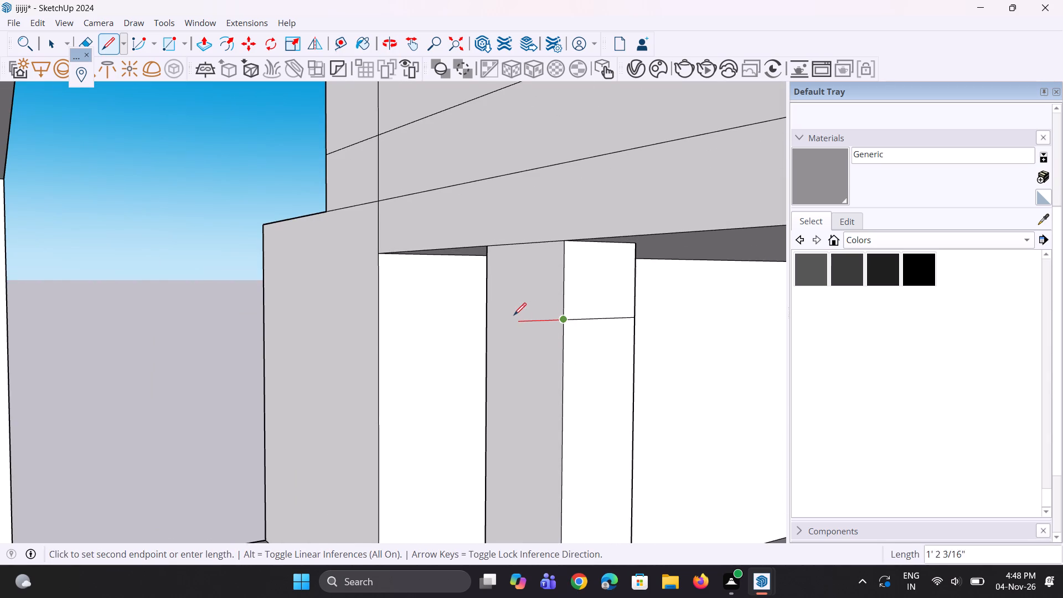
click(486, 319)
middle_drag(504, 384, 551, 401)
scroll(552, 390, up, 1)
scroll(455, 358, down, 12)
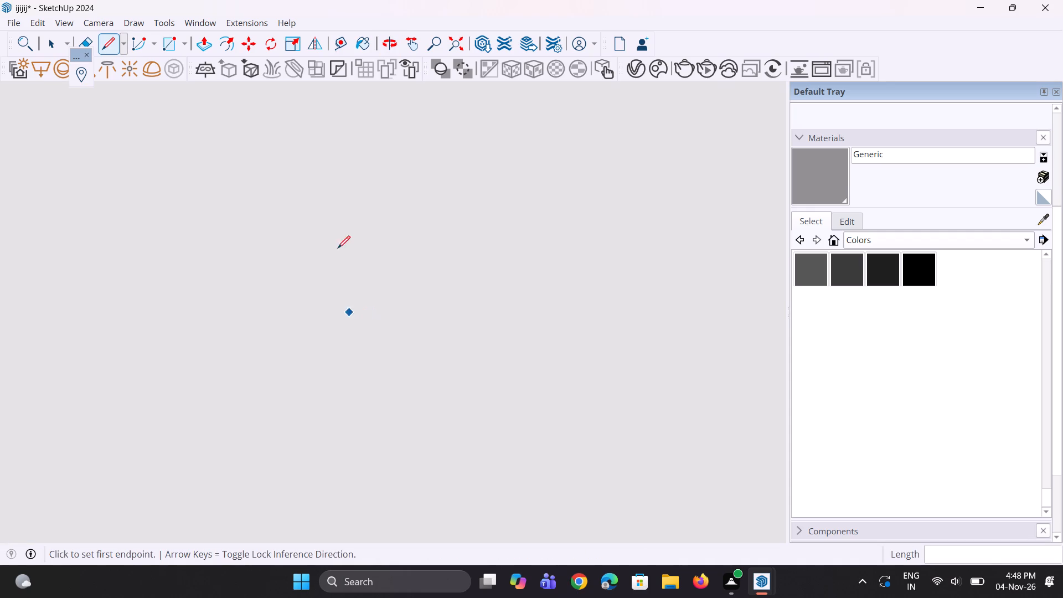
Close the line around the third tower's rear column nearest the middle tower by drawing it across the rear face.
click(462, 43)
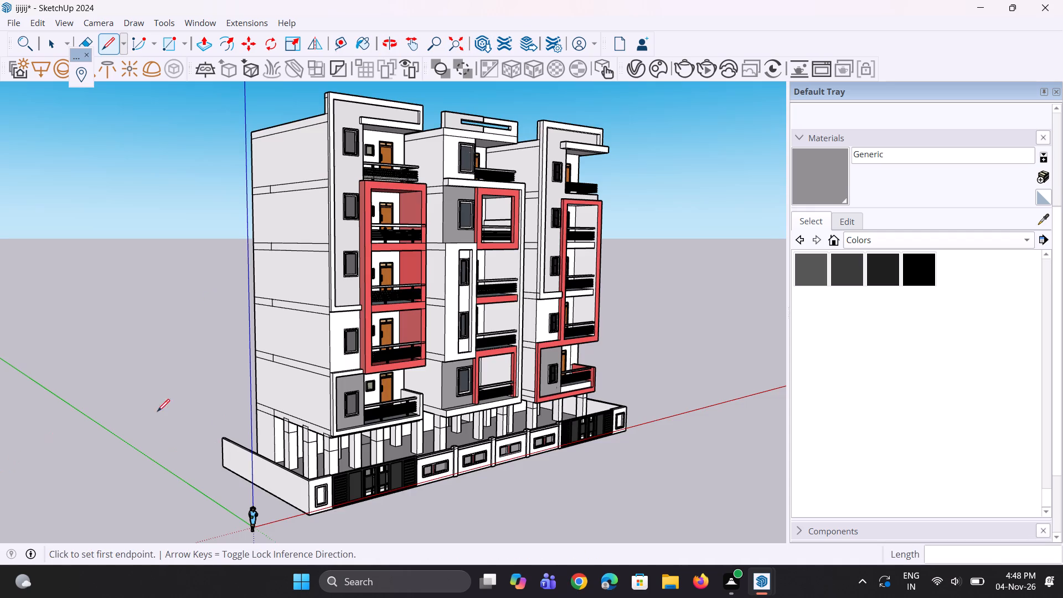
scroll(623, 432, up, 4)
scroll(257, 436, up, 5)
middle_drag(1, 441, 847, 357)
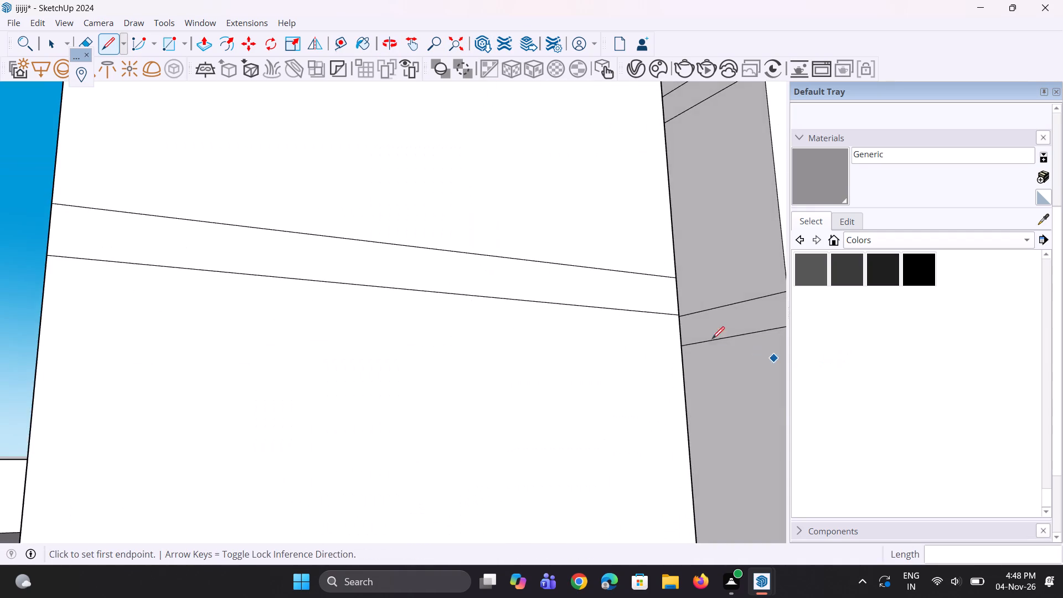
scroll(503, 274, down, 5)
scroll(582, 277, down, 5)
middle_drag(367, 351, 307, 409)
scroll(217, 415, up, 7)
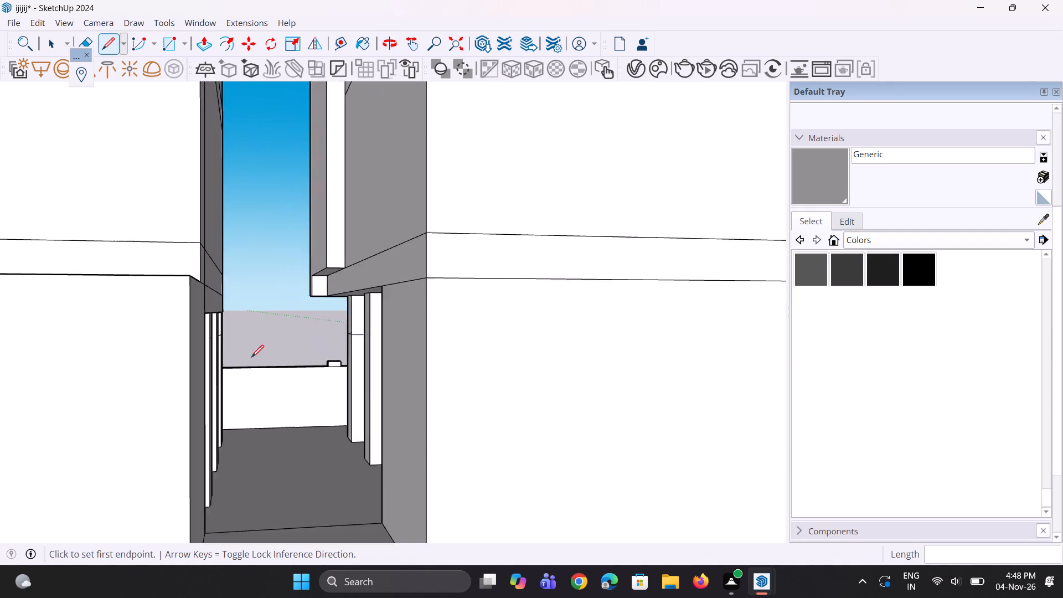
scroll(251, 357, up, 5)
scroll(137, 344, down, 1)
middle_drag(128, 341, 100, 346)
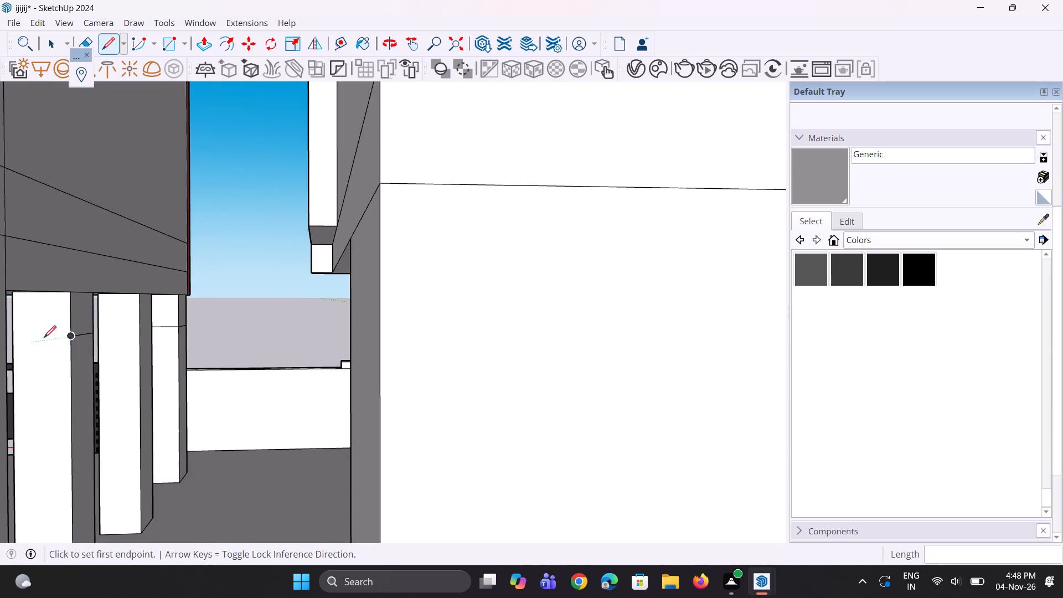
click(69, 338)
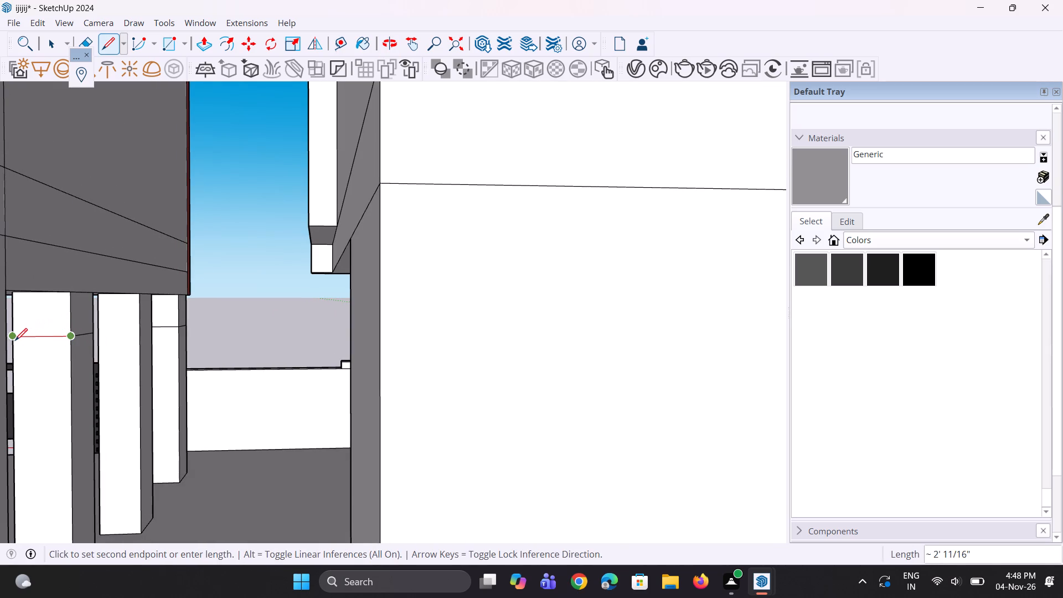
click(15, 341)
Draw a level line across the rear and inner side faces of the third tower's middle column in the row nearest the middle tower.
middle_drag(65, 352, 68, 363)
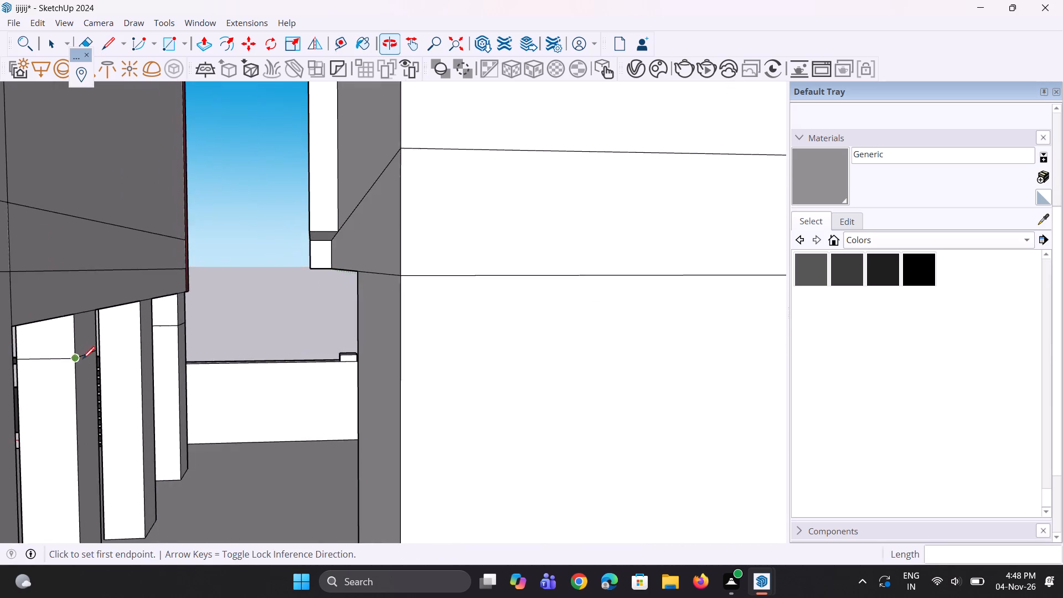
scroll(126, 348, up, 4)
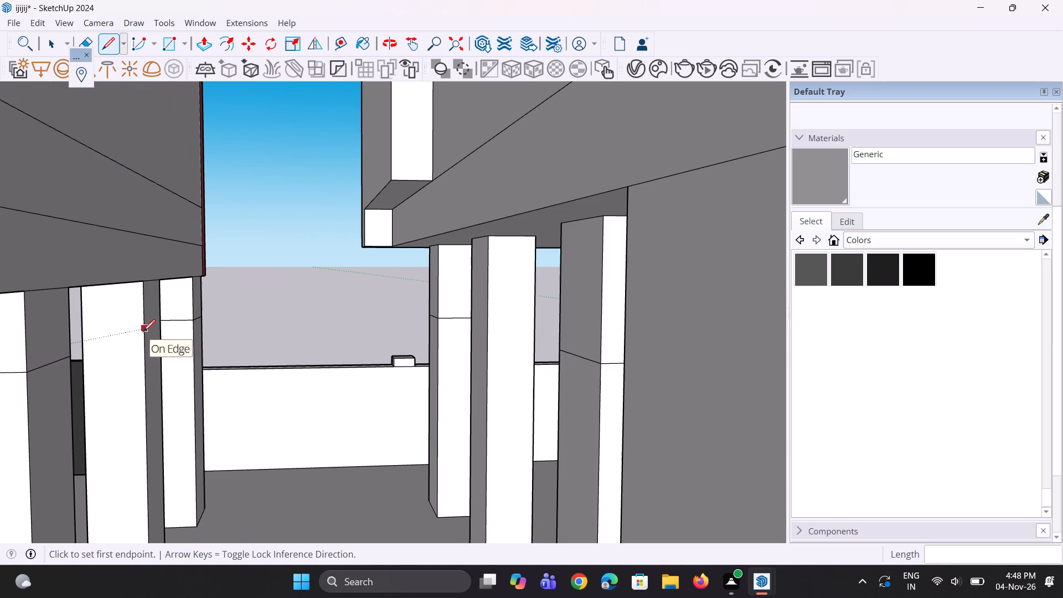
click(143, 332)
click(84, 326)
scroll(135, 330, up, 2)
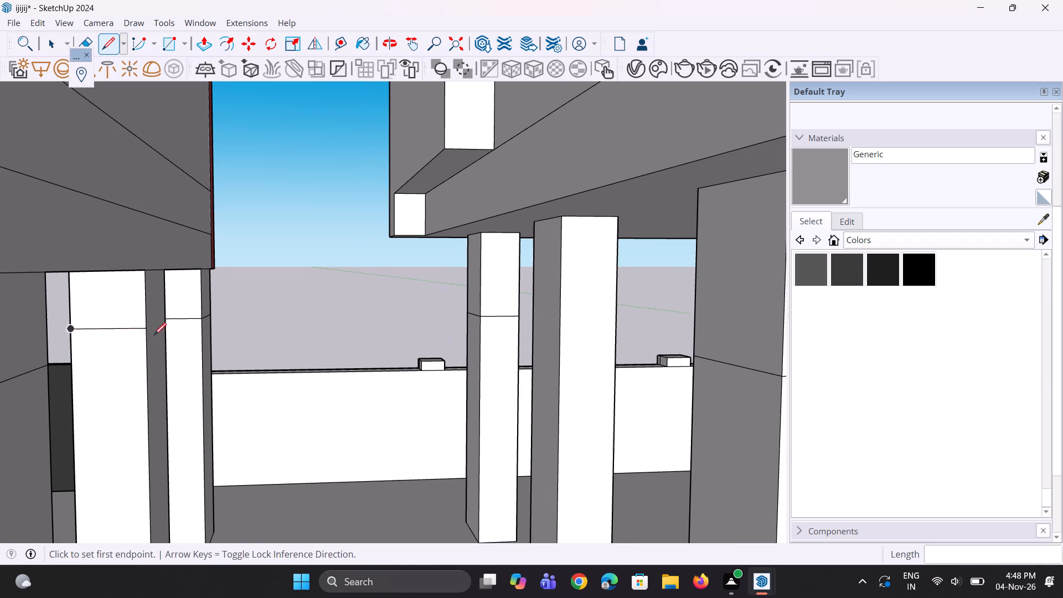
click(148, 329)
click(165, 321)
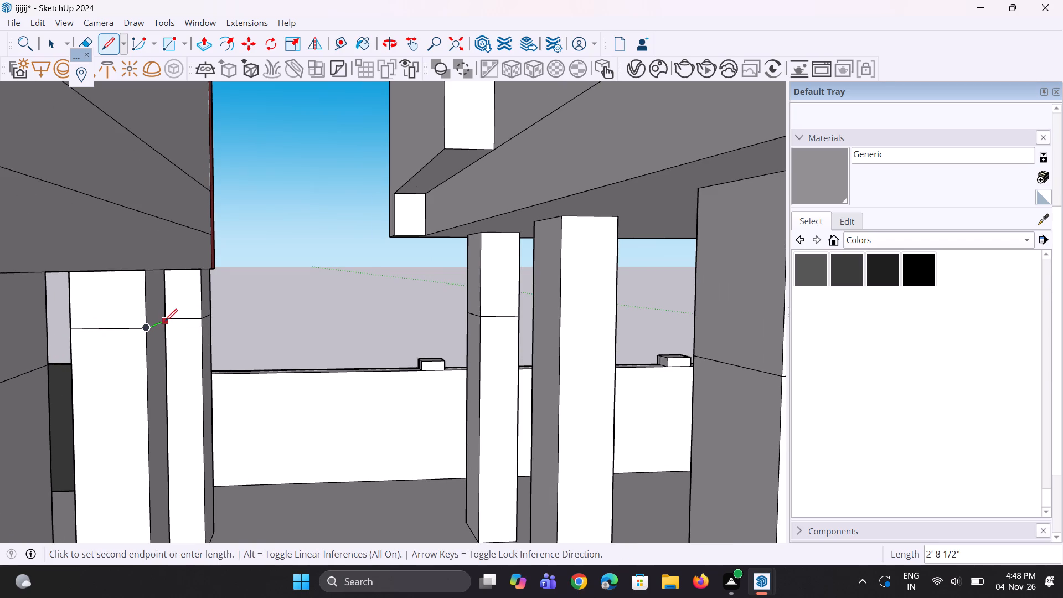
Draw a line across the rear face and the side facing the third tower on the middle tower's middle column nearest that tower.
click(560, 325)
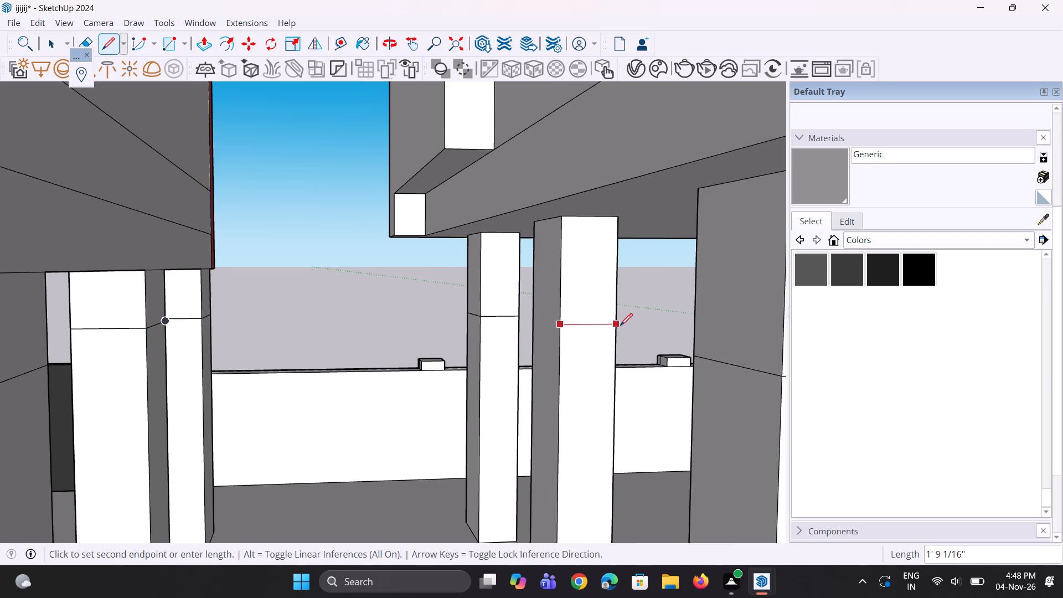
click(620, 326)
click(558, 327)
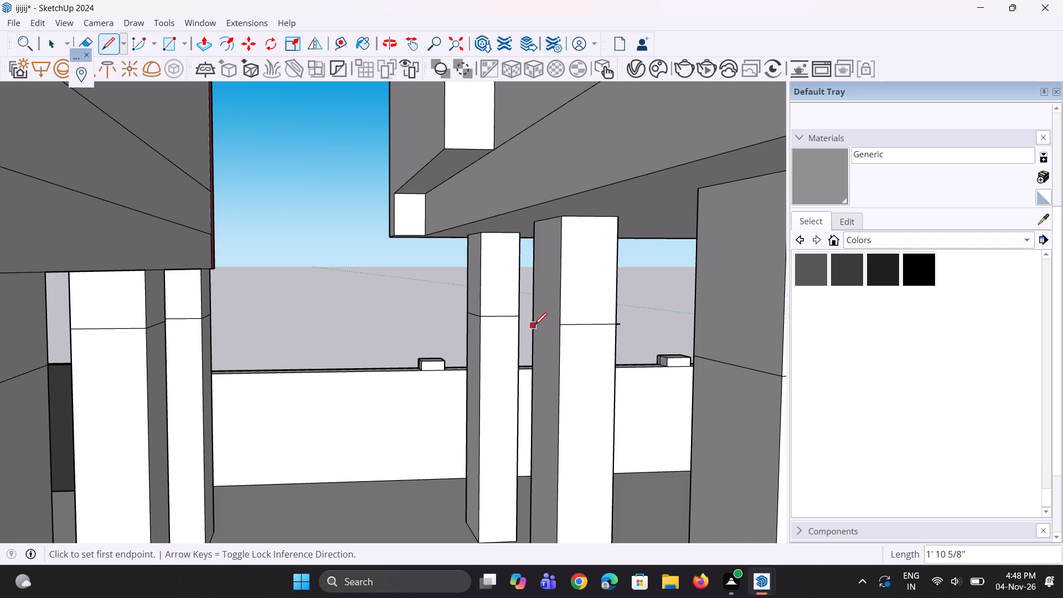
click(560, 328)
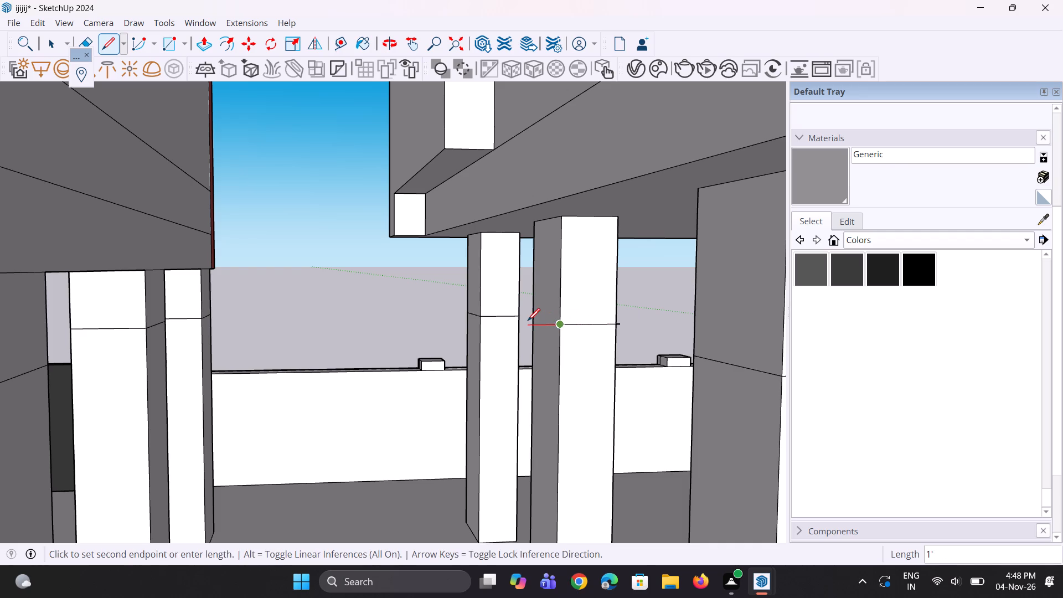
click(533, 321)
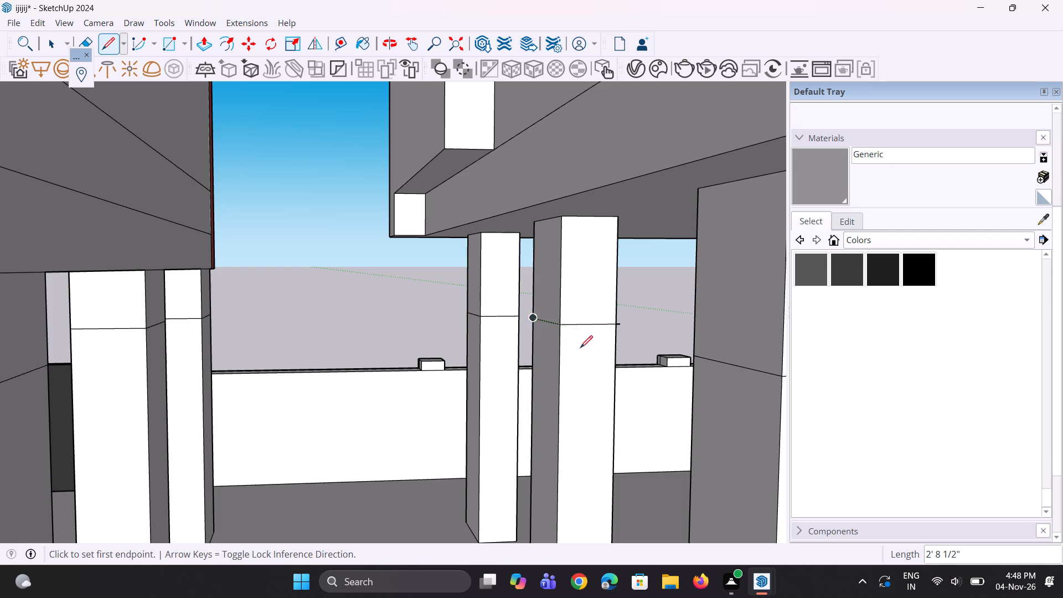
Draw a line across the rear face and the side facing the first tower on the middle tower's middle column nearest that tower.
scroll(338, 275, down, 5)
scroll(337, 270, down, 16)
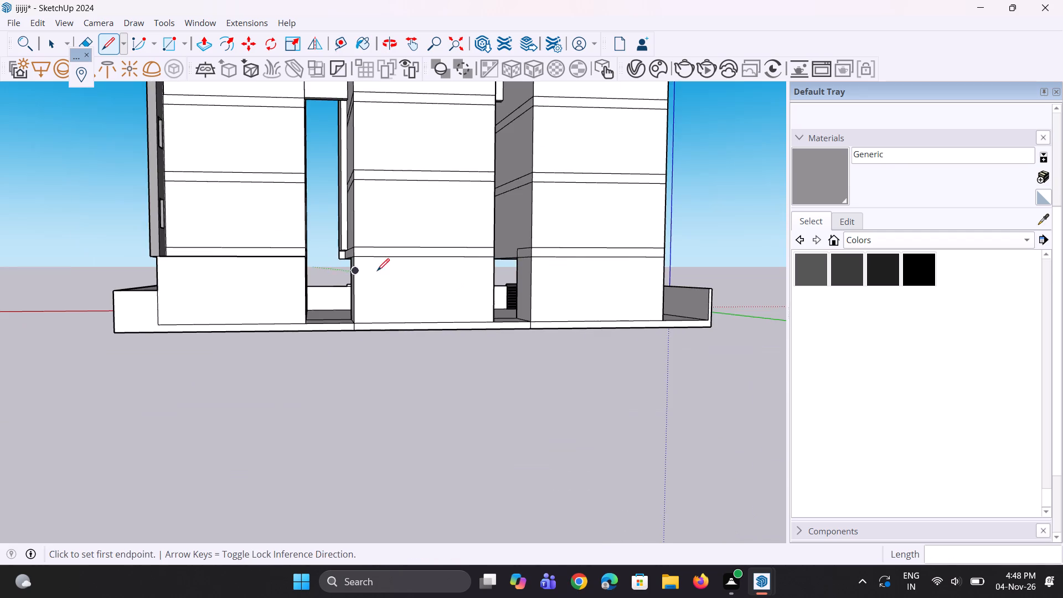
middle_drag(465, 299, 324, 301)
scroll(383, 283, up, 11)
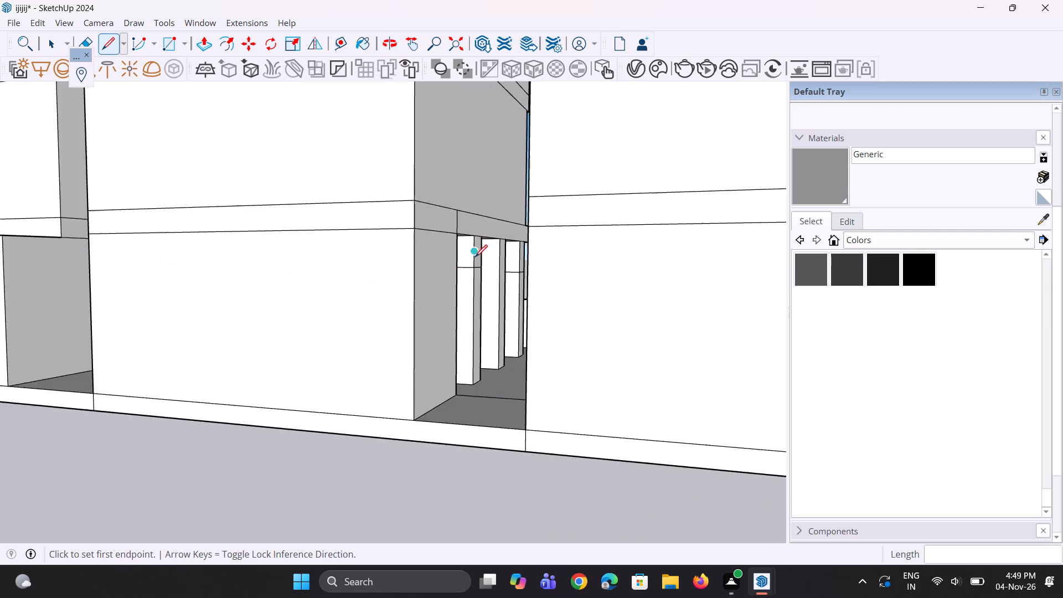
scroll(475, 257, up, 18)
middle_drag(456, 280, 435, 285)
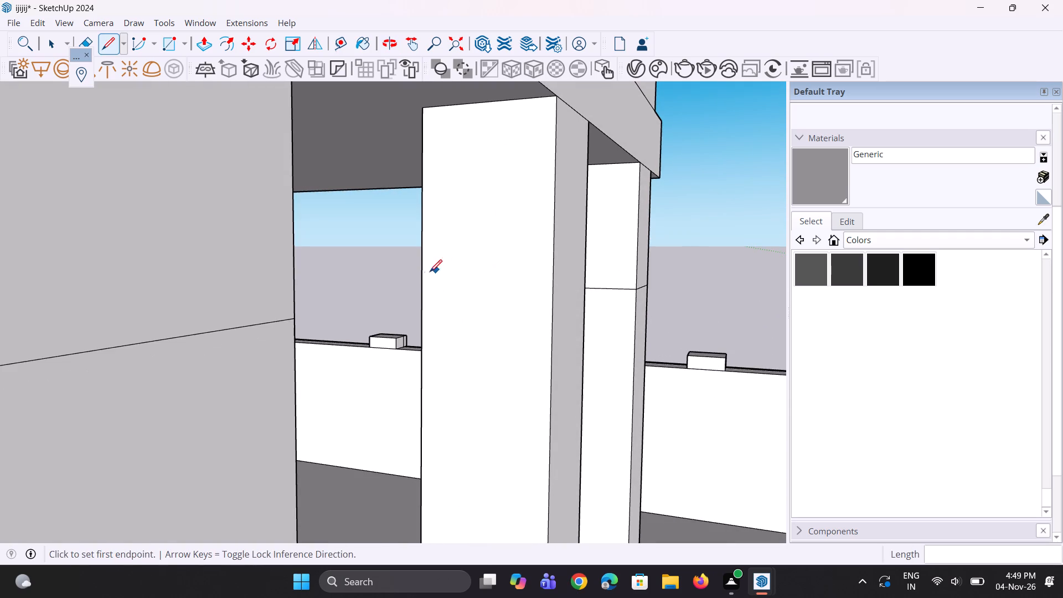
click(422, 272)
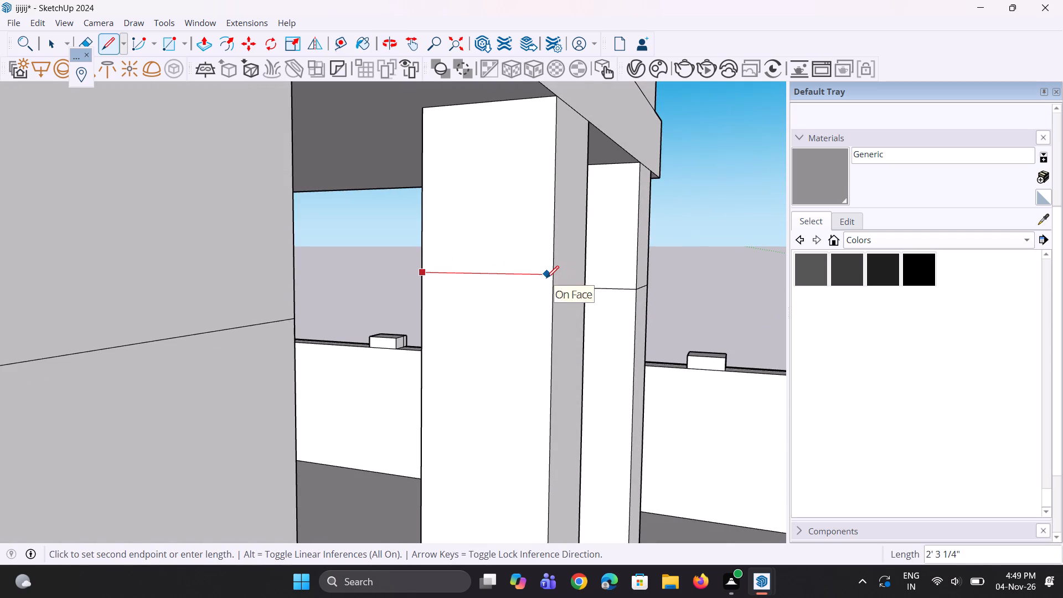
double_click(553, 276)
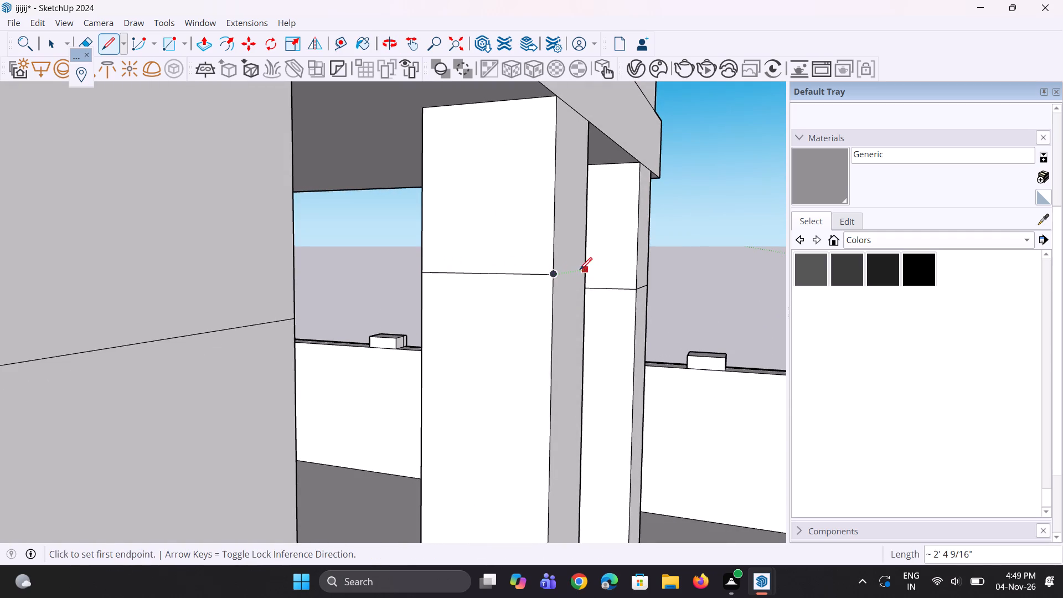
click(556, 274)
click(586, 269)
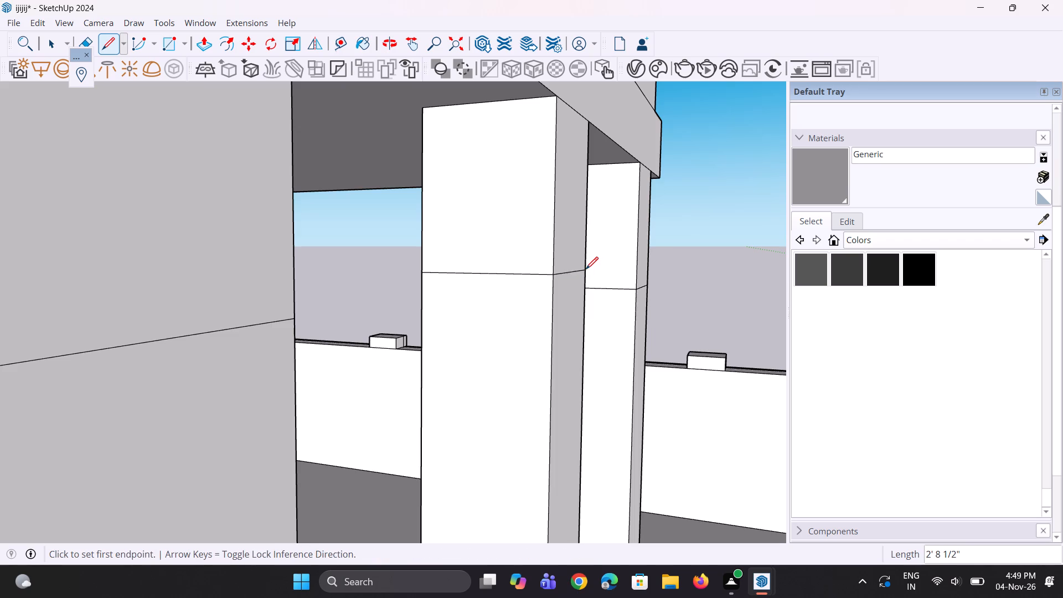
Draw a level line across the front face of the first tower's middle column in the row nearest the middle tower.
scroll(487, 273, down, 16)
middle_drag(490, 271, 557, 281)
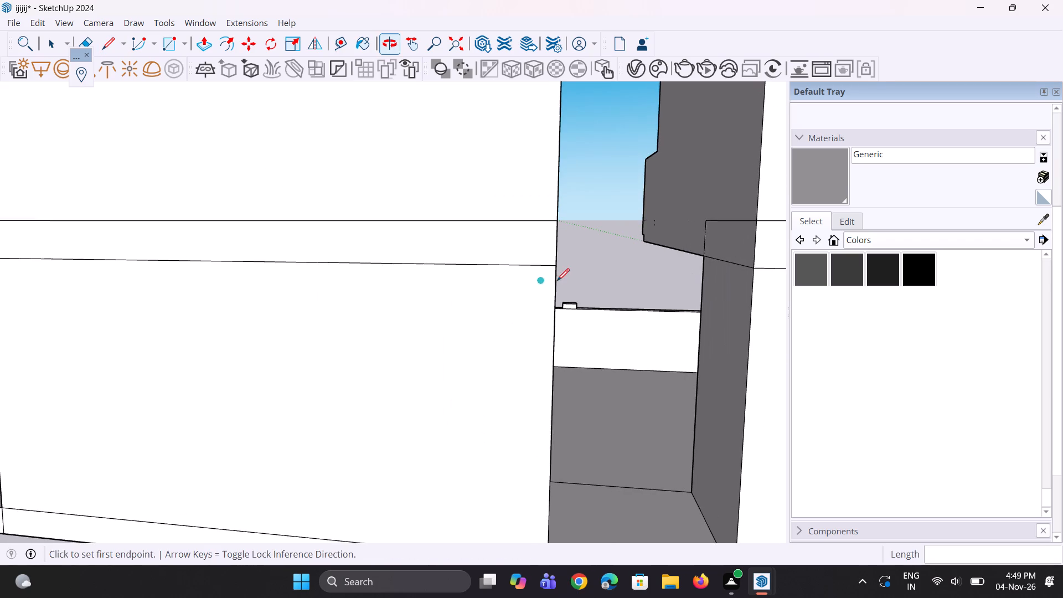
scroll(403, 252, down, 12)
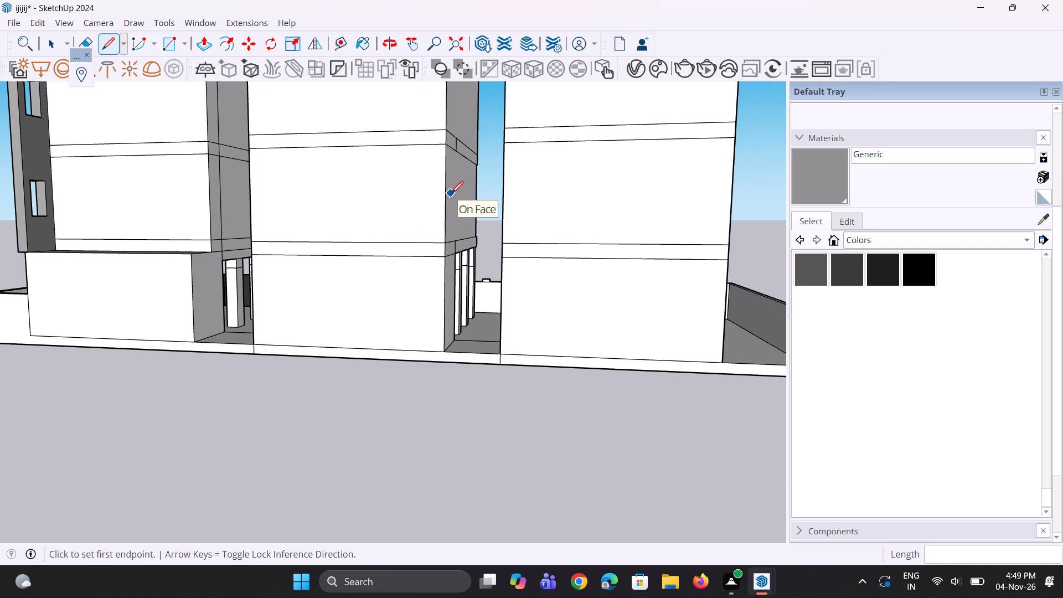
scroll(517, 216, down, 5)
middle_drag(563, 275, 164, 339)
scroll(500, 402, up, 2)
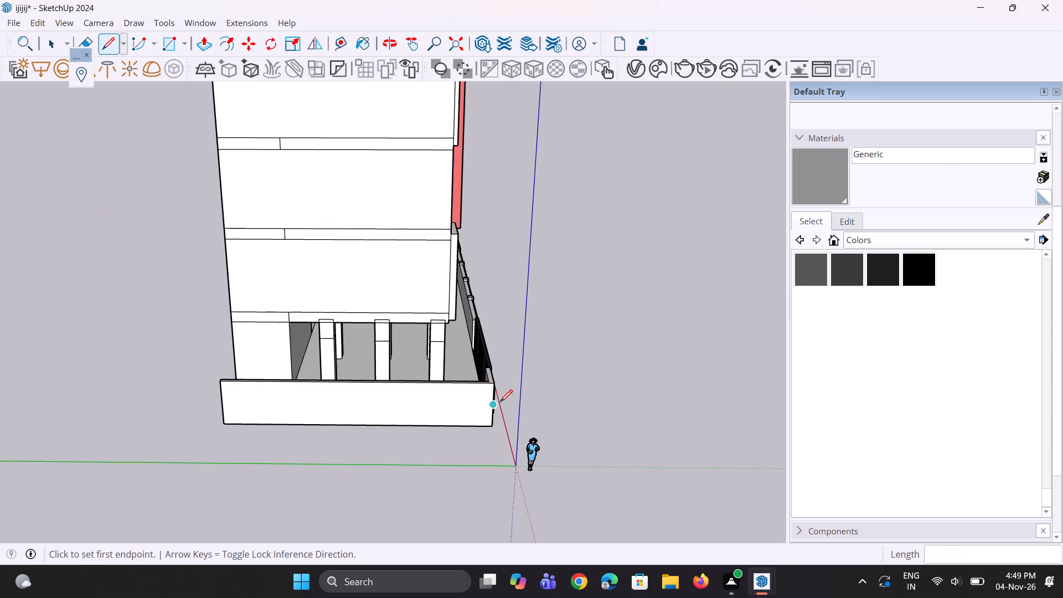
scroll(500, 402, up, 5)
middle_drag(428, 324, 240, 318)
scroll(157, 219, up, 7)
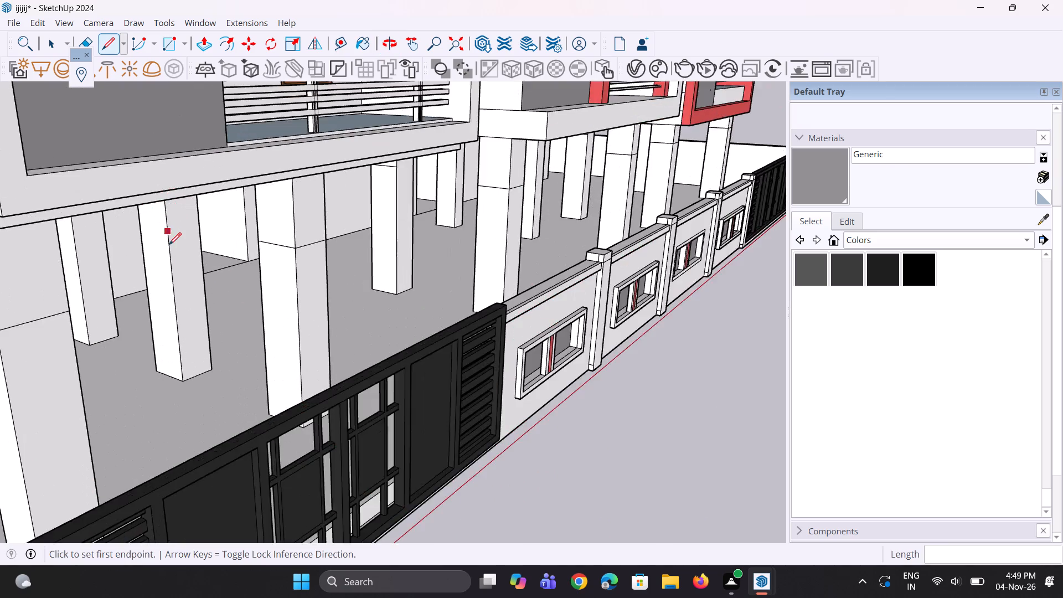
scroll(169, 245, up, 3)
scroll(291, 329, down, 5)
middle_drag(358, 248, 328, 213)
scroll(326, 209, up, 6)
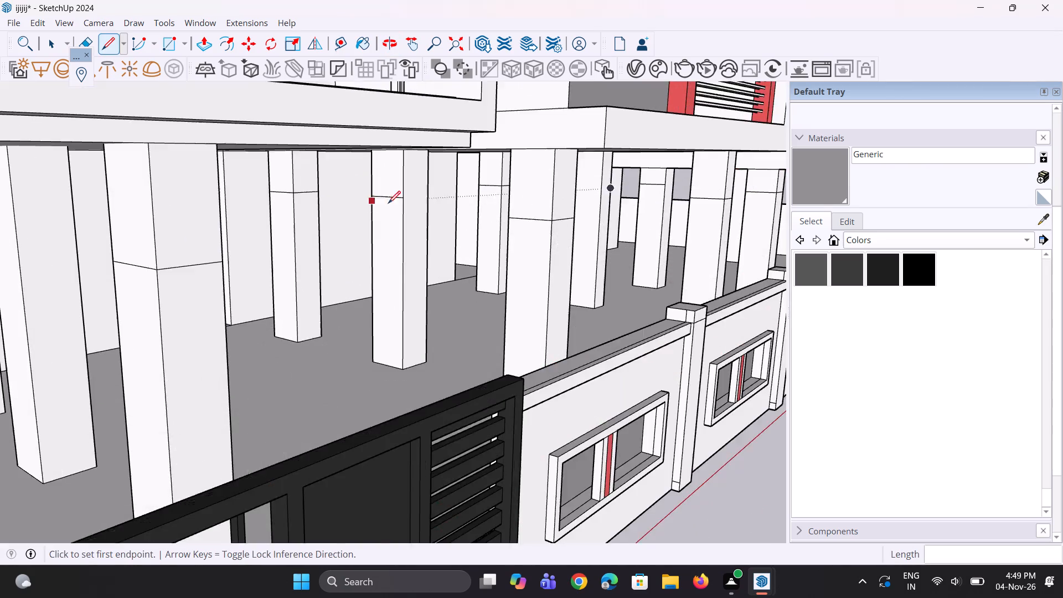
scroll(388, 203, up, 3)
click(406, 197)
click(445, 195)
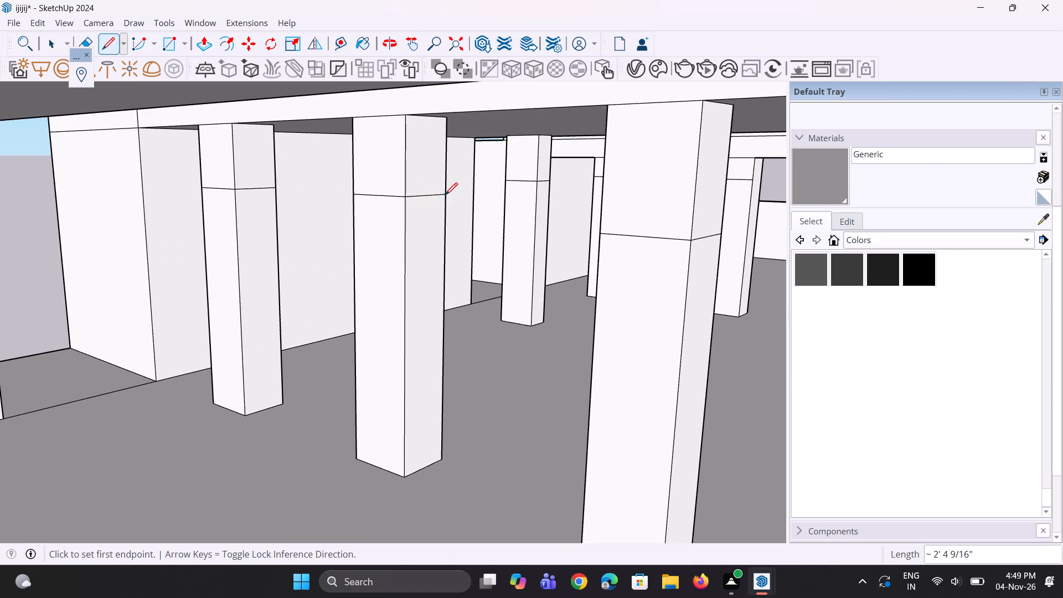
Draw a level line across the front and inner side faces of the middle tower's middle column nearest the third tower.
middle_drag(489, 216, 304, 225)
scroll(306, 271, down, 3)
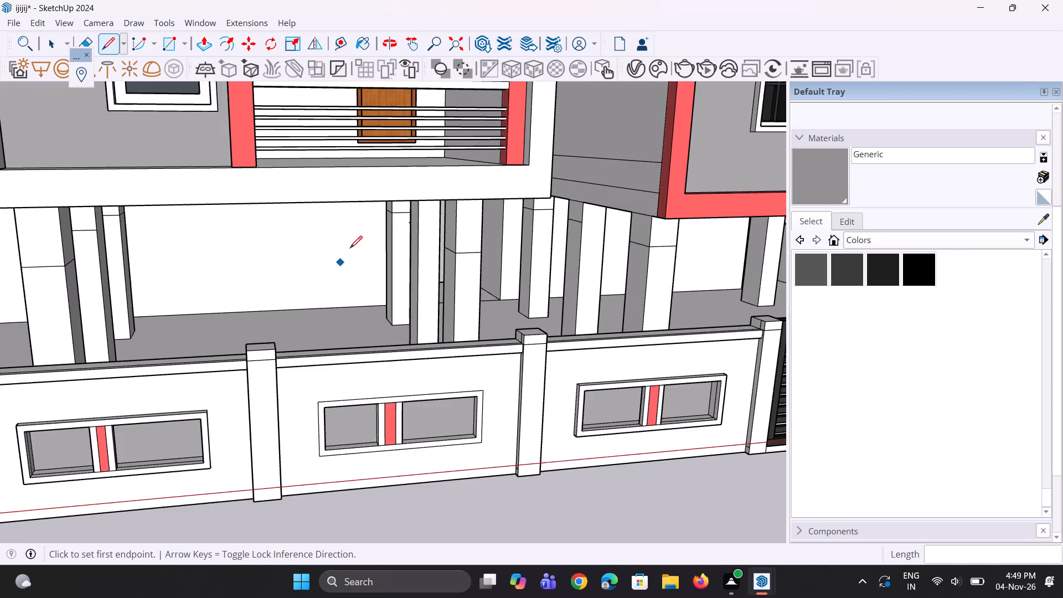
scroll(376, 239, down, 1)
middle_drag(400, 231, 436, 202)
scroll(418, 217, up, 3)
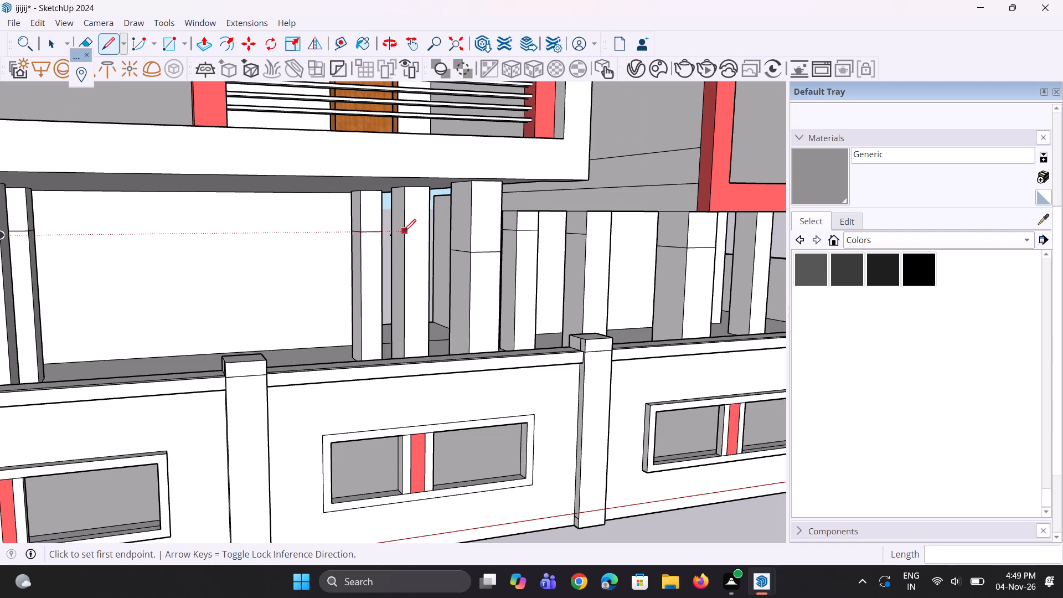
click(404, 231)
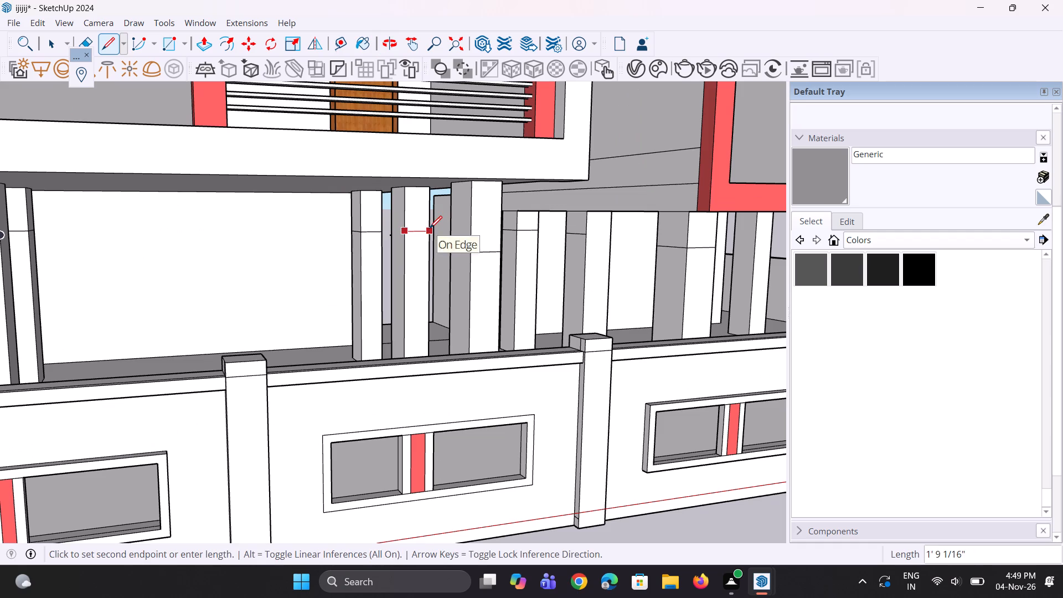
click(430, 228)
scroll(408, 235, up, 7)
click(401, 231)
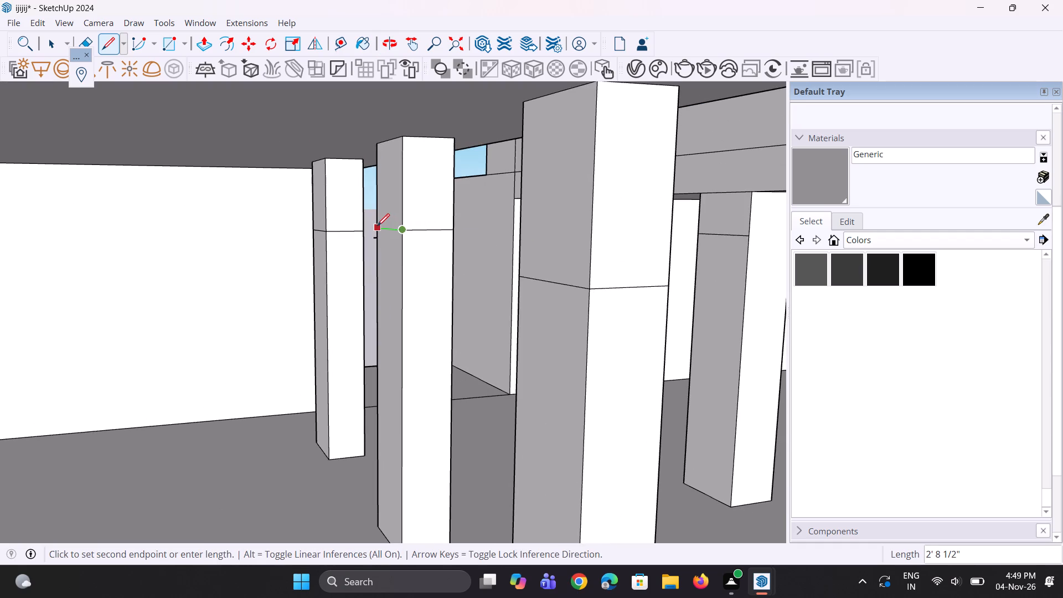
click(376, 226)
Add a second, lower line across that column's front face, starting from the end of the line on its side facing the third tower.
middle_drag(482, 259, 303, 259)
scroll(199, 241, up, 3)
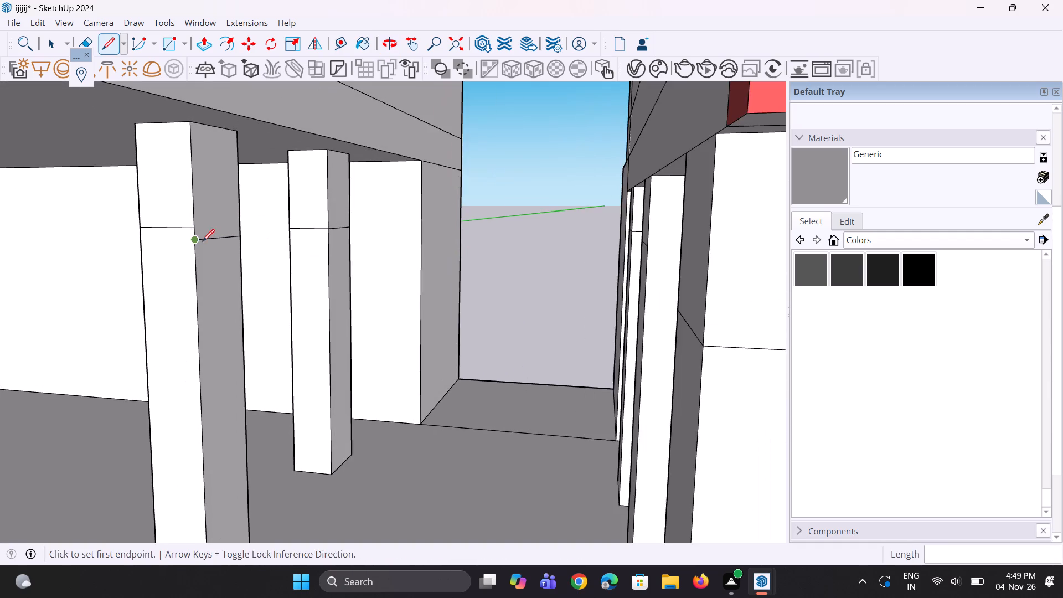
scroll(202, 241, up, 2)
middle_drag(178, 232, 217, 236)
click(241, 245)
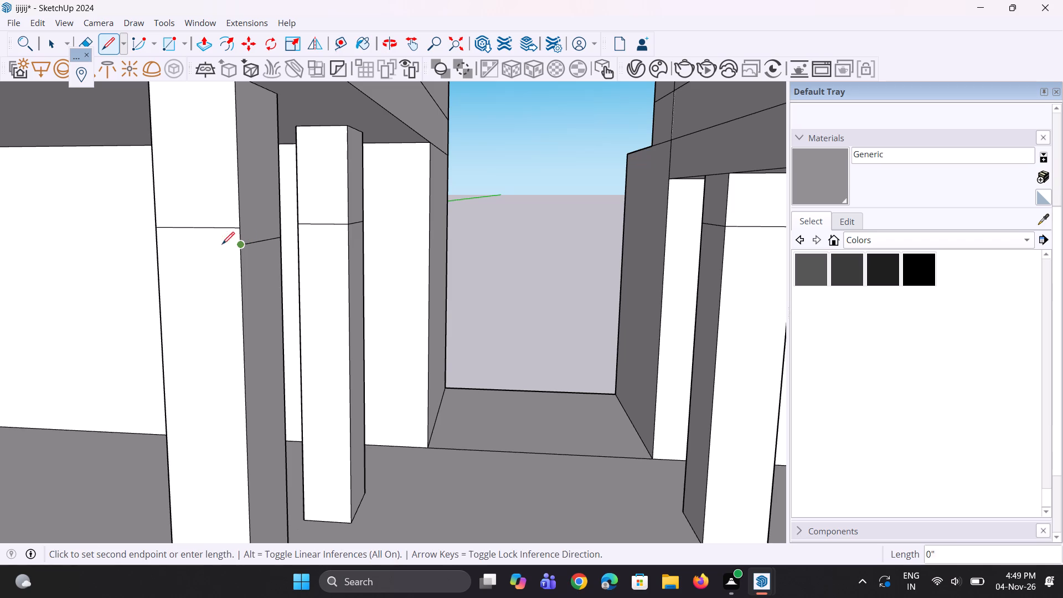
click(160, 248)
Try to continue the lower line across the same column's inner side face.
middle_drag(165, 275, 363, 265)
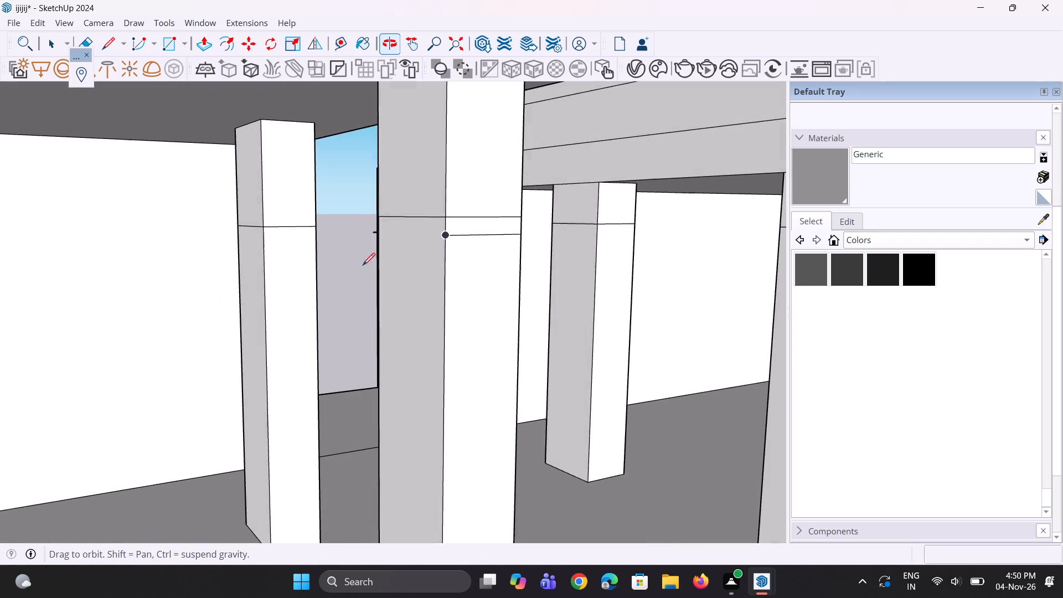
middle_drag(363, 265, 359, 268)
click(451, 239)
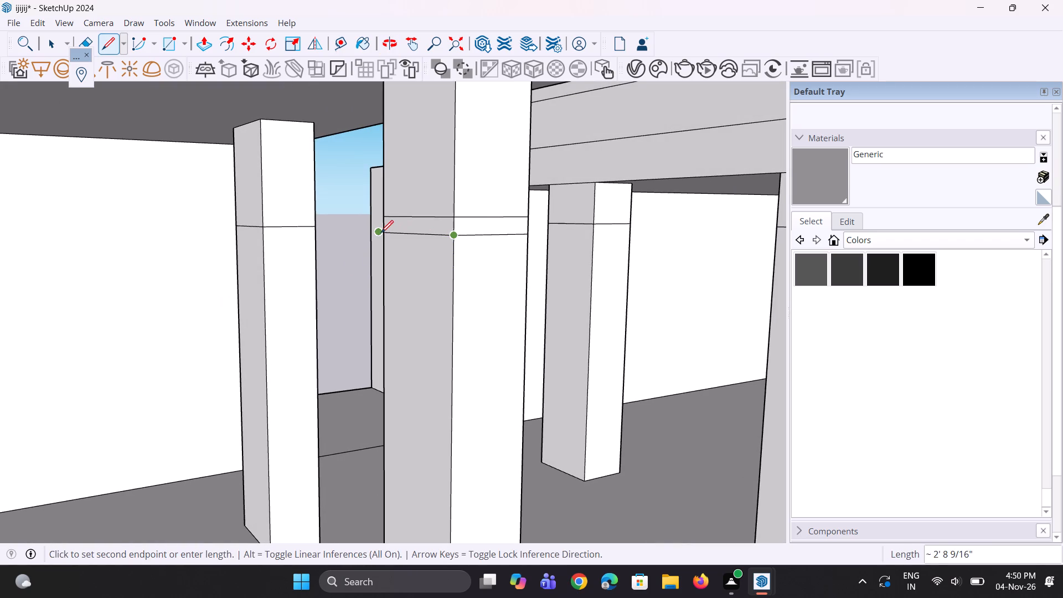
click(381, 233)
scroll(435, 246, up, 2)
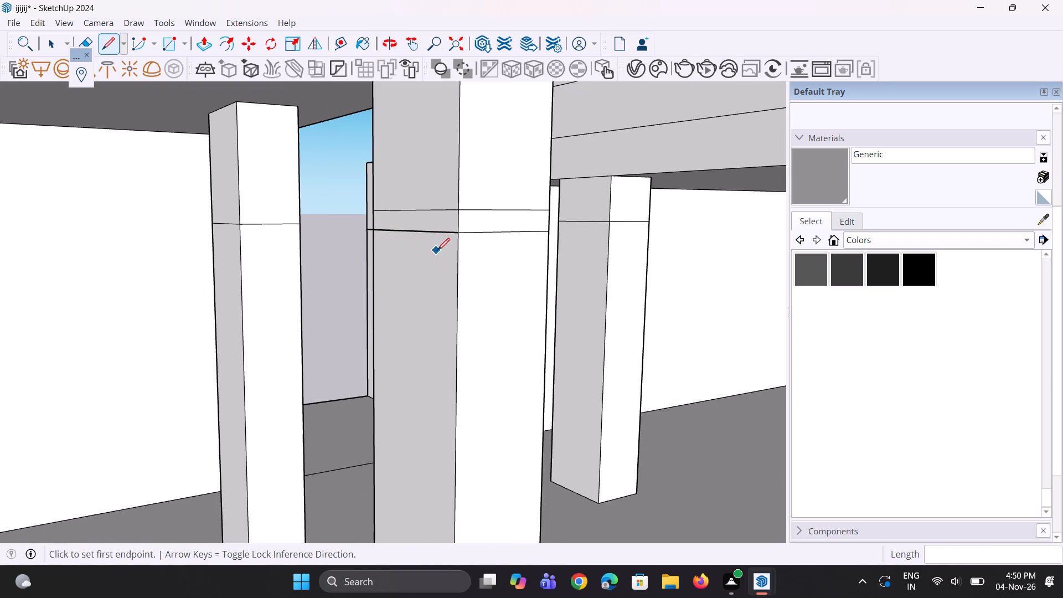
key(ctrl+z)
Draw the lower line across the inner side face of the middle tower's middle column nearest the third tower, starting from its front corner.
ctrl+scroll(480, 261, up, 3)
click(447, 223)
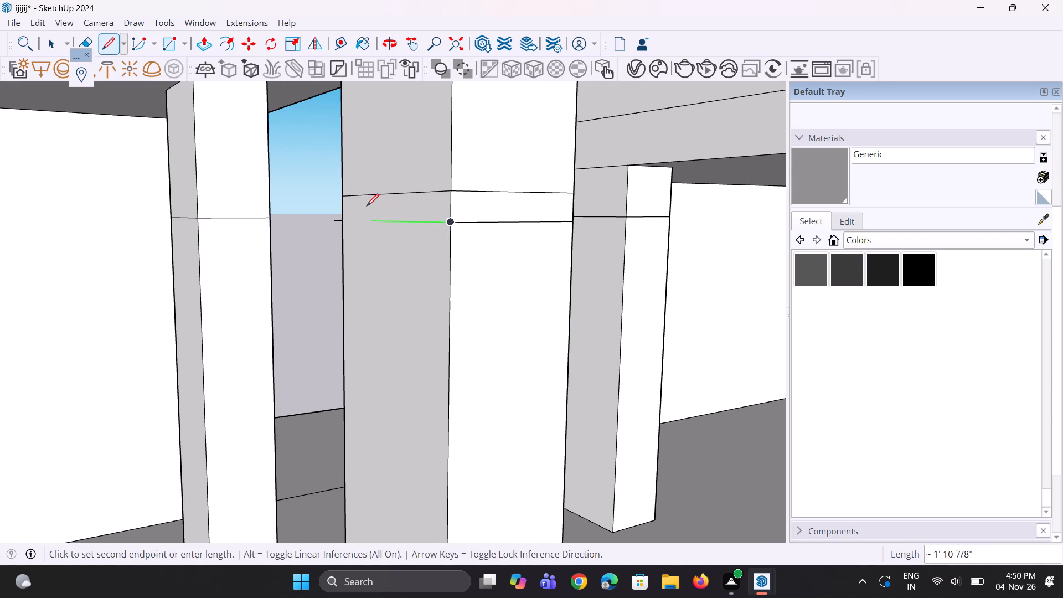
click(343, 218)
middle_drag(388, 256, 426, 271)
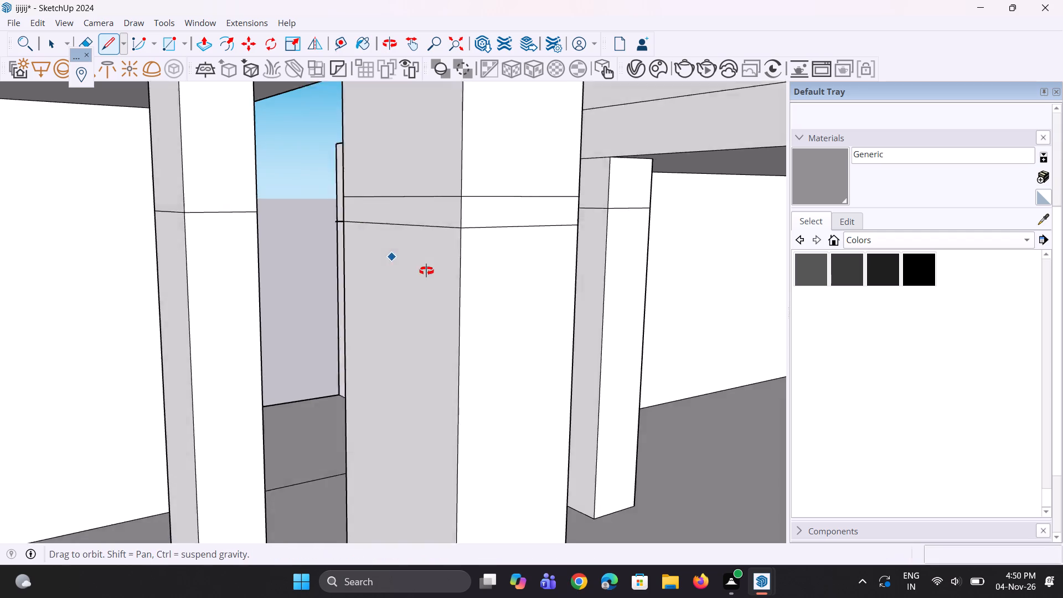
middle_drag(426, 271, 794, 291)
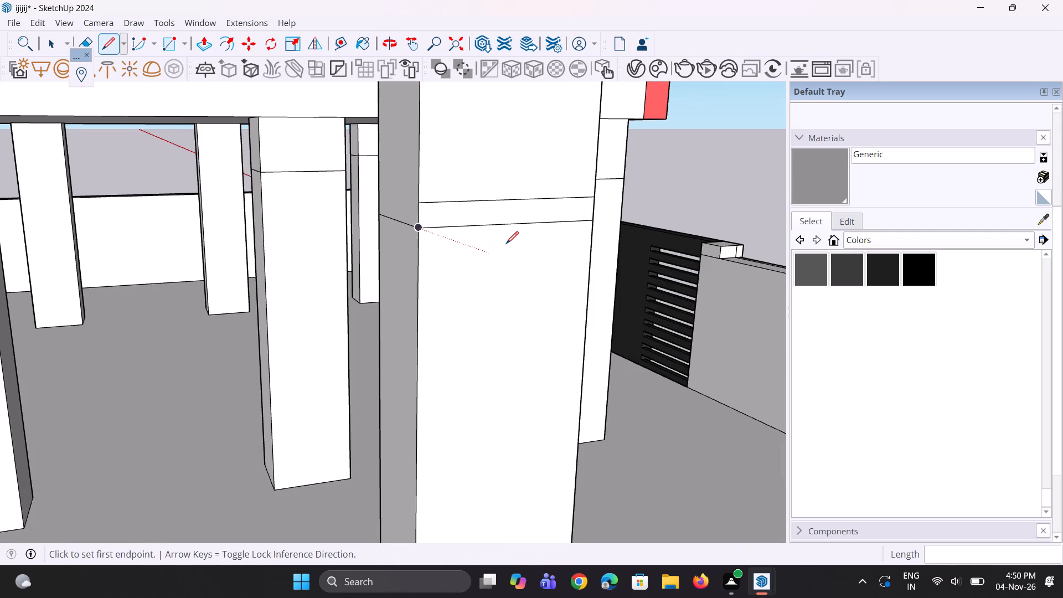
Erase the upper line from that column's inner side face and the short line stub overshooting its rear corner.
key(e)
scroll(467, 193, up, 1)
drag(467, 195, 469, 202)
scroll(422, 241, up, 2)
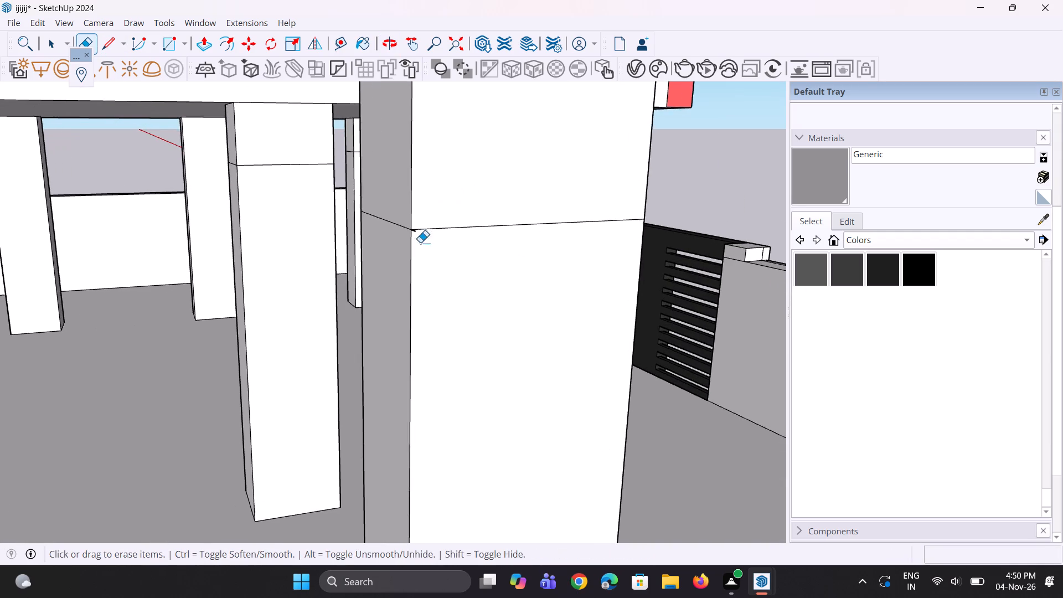
scroll(415, 238, up, 7)
middle_drag(379, 229, 458, 267)
drag(454, 238, 460, 252)
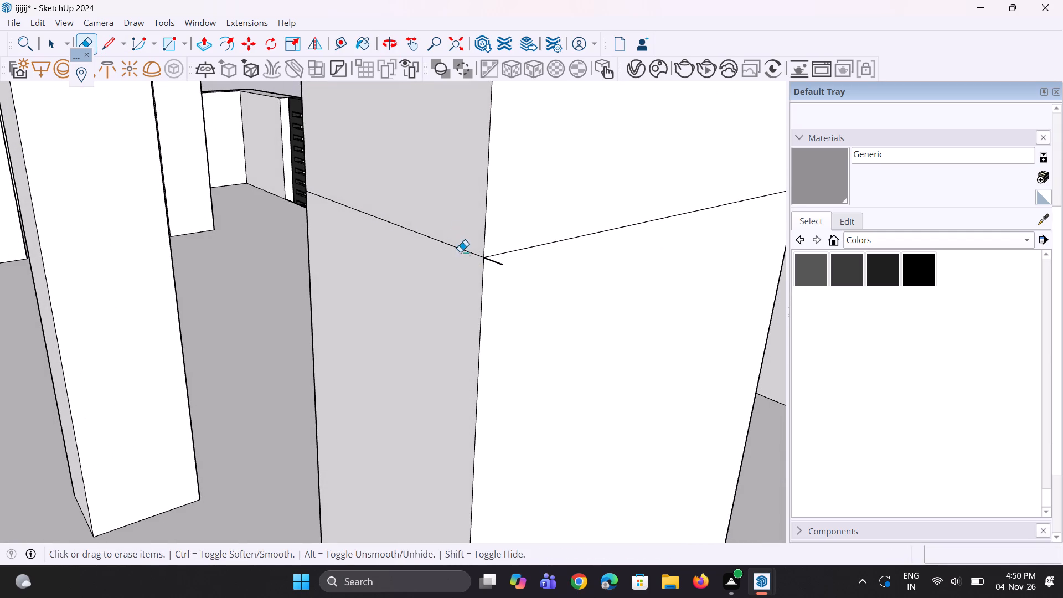
drag(460, 252, 461, 255)
key(ctrl+z)
scroll(496, 269, up, 1)
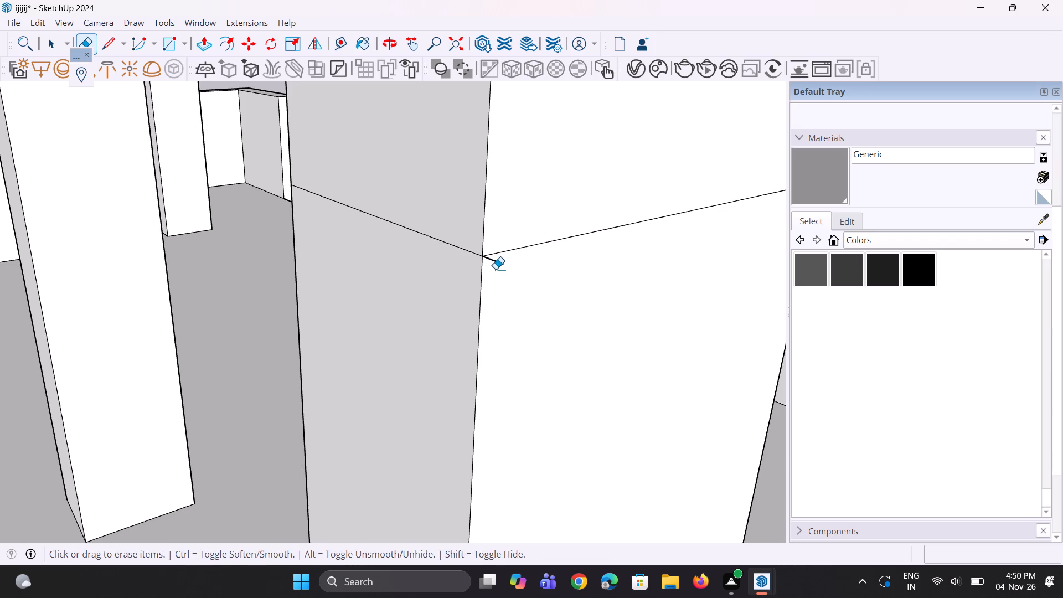
click(496, 264)
Draw a level line near the top across the front and outer side faces of the first tower's centre column.
scroll(366, 370, down, 5)
middle_drag(431, 348, 411, 304)
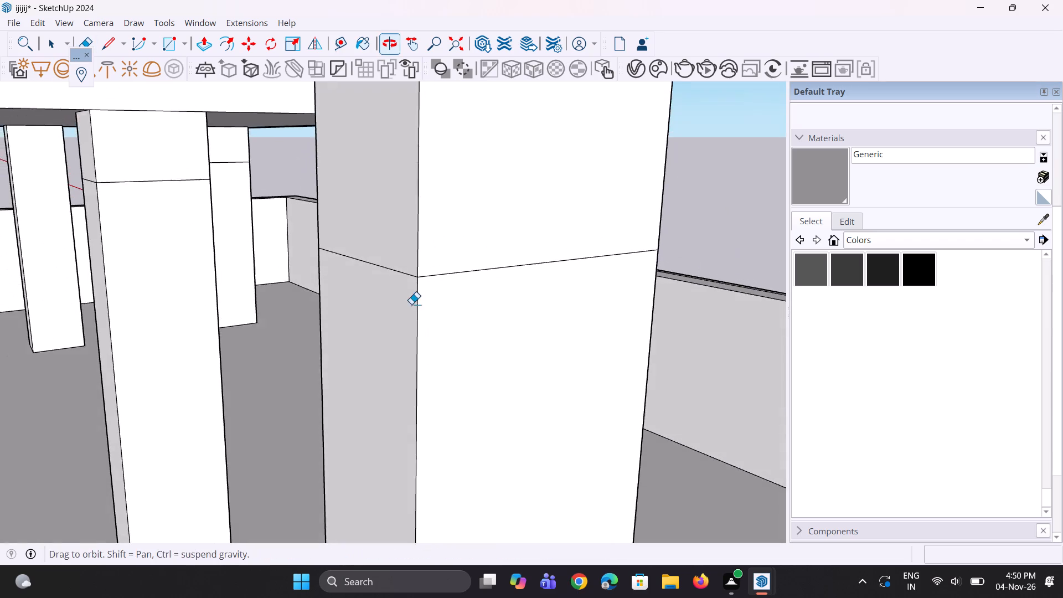
middle_drag(411, 304, 412, 304)
scroll(394, 310, down, 19)
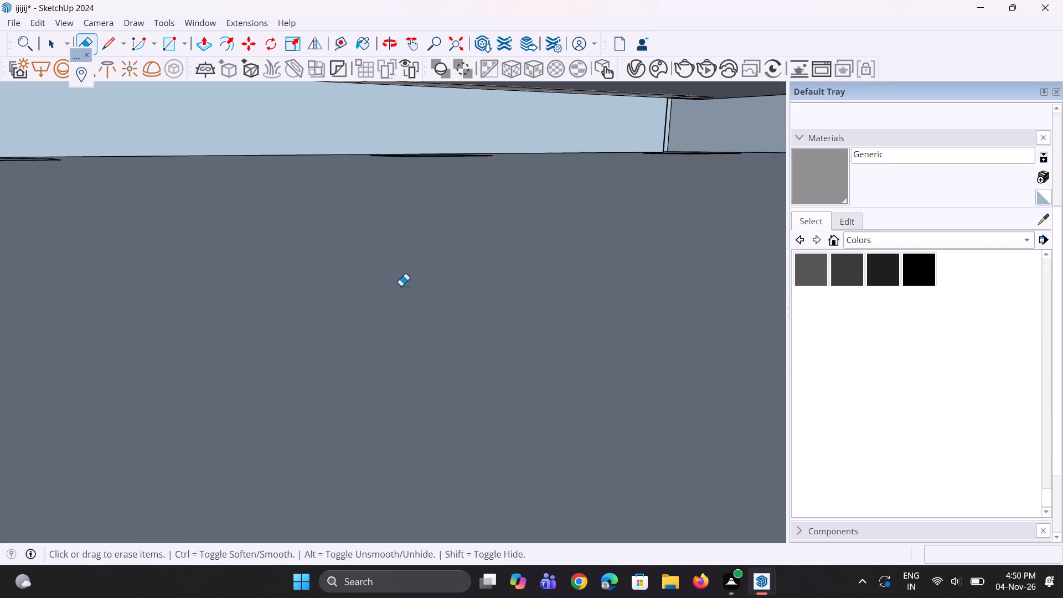
scroll(401, 286, down, 3)
click(455, 34)
middle_drag(320, 339, 426, 276)
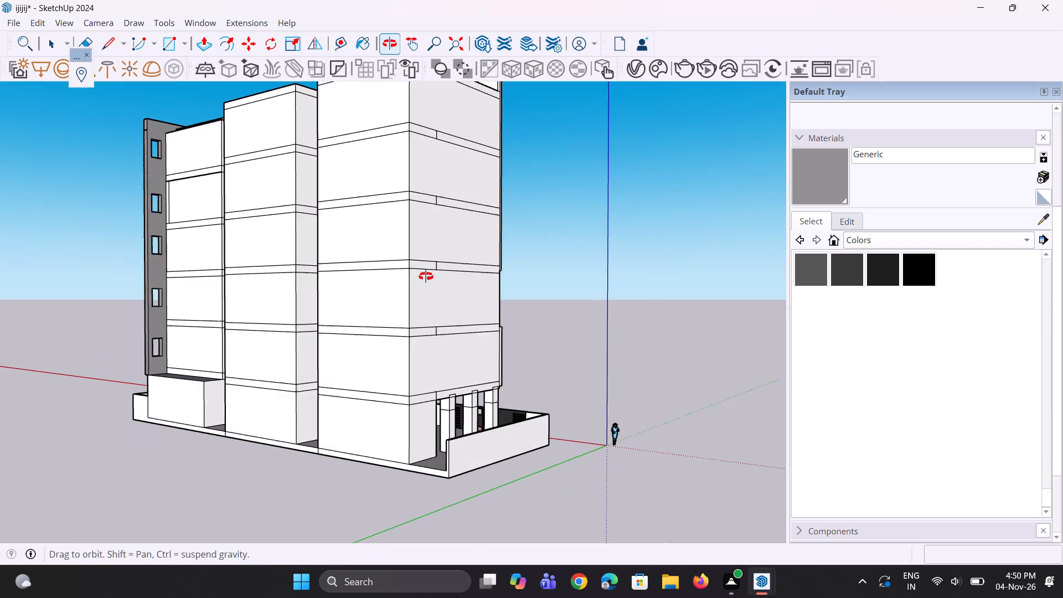
middle_drag(426, 276, 426, 275)
scroll(374, 270, down, 5)
middle_drag(471, 261, 193, 283)
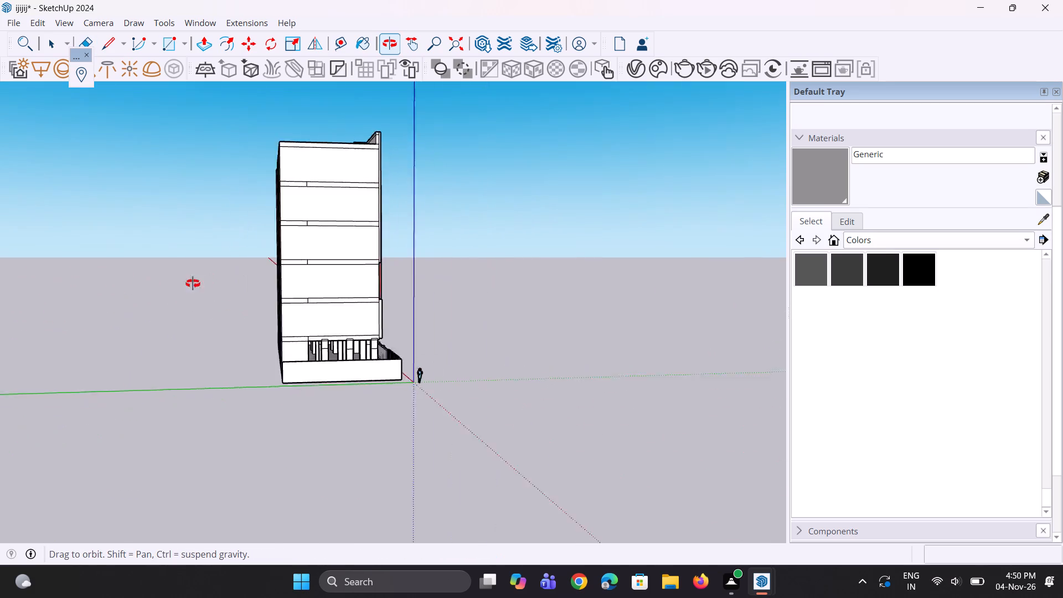
middle_drag(193, 283, 145, 283)
middle_drag(269, 267, 13, 269)
scroll(410, 409, up, 14)
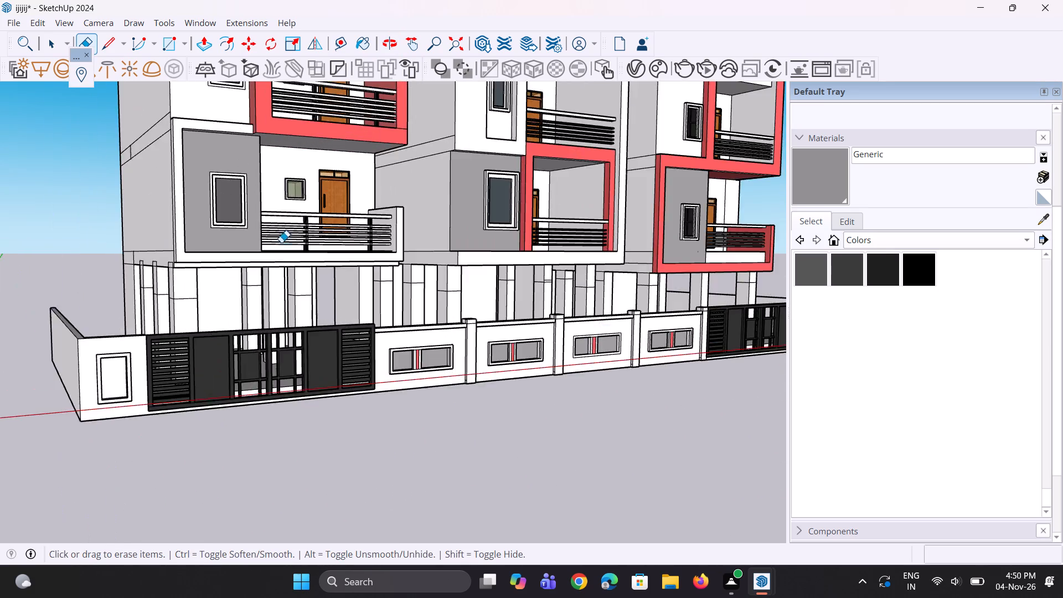
scroll(281, 243, up, 3)
middle_drag(240, 295, 266, 300)
scroll(283, 312, up, 3)
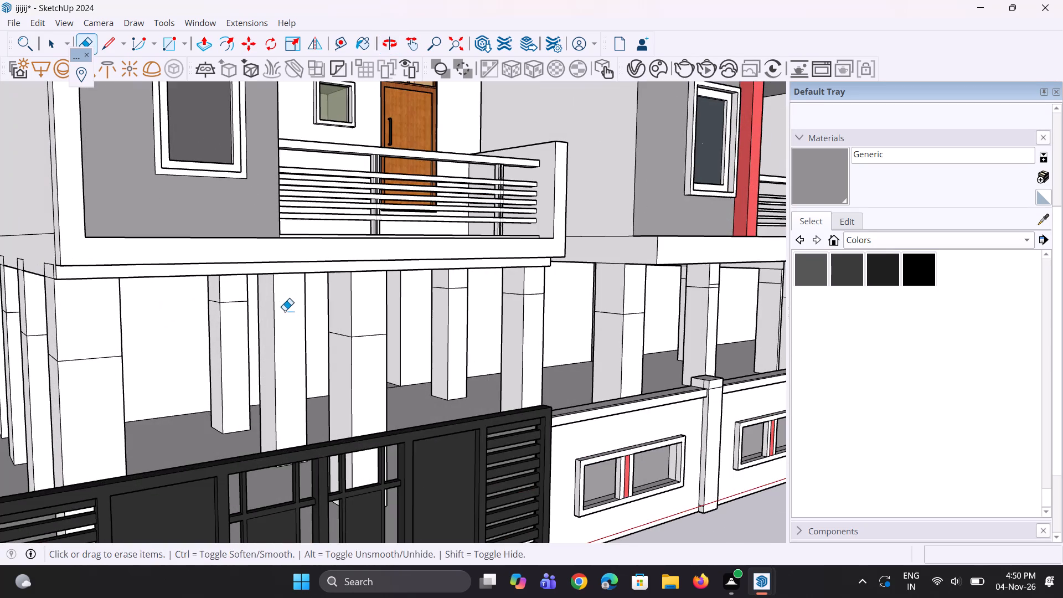
key(l)
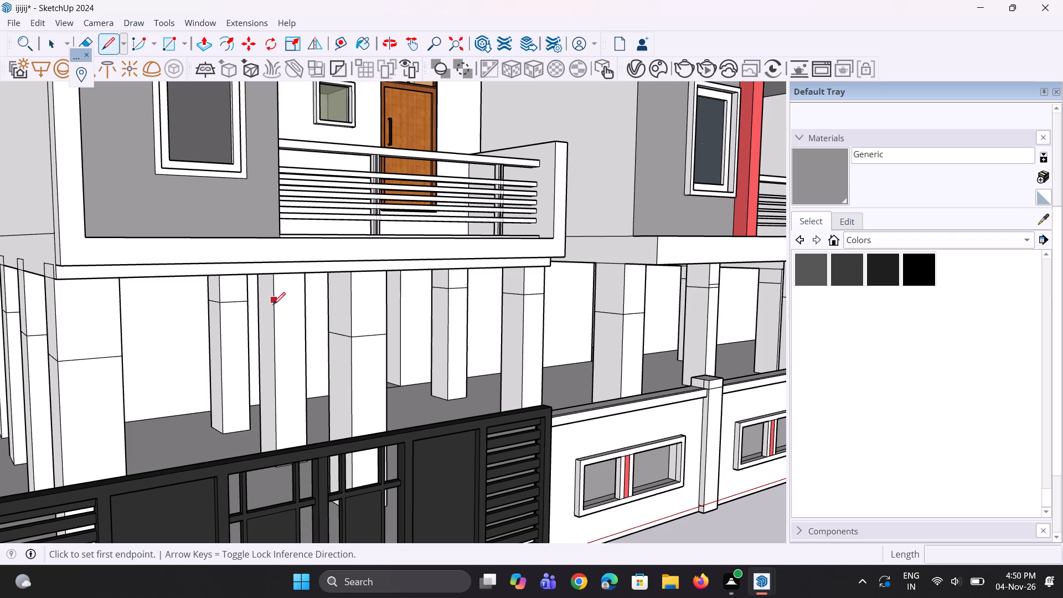
click(306, 311)
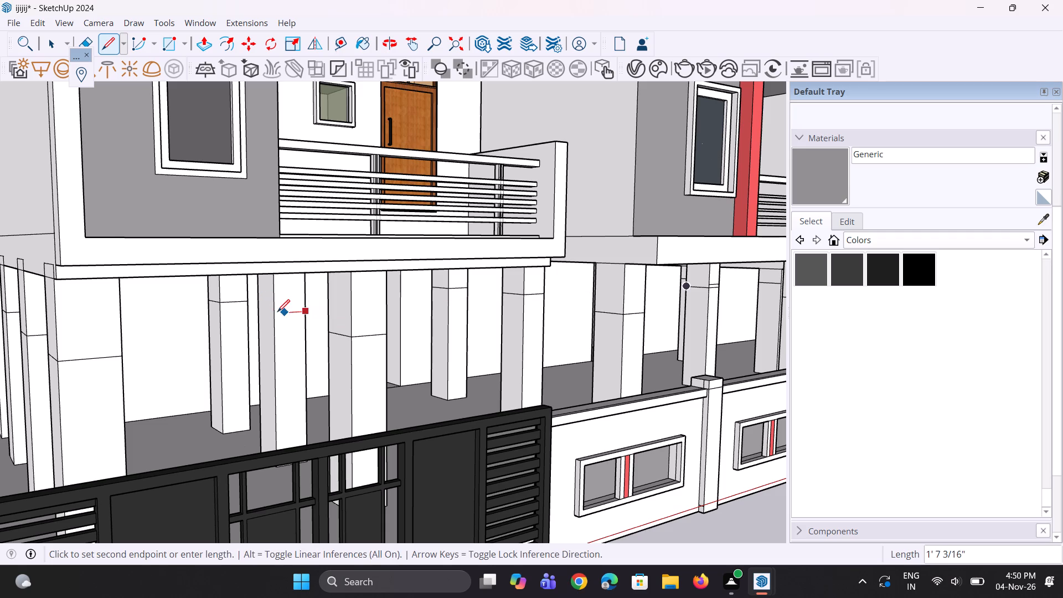
click(277, 313)
middle_drag(238, 334, 247, 335)
scroll(256, 329, up, 6)
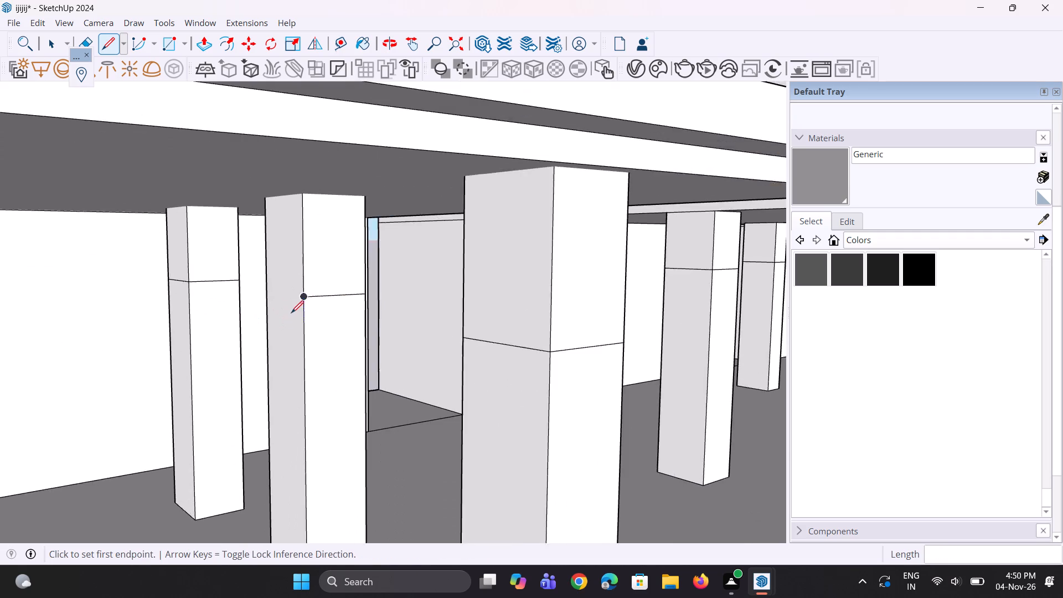
scroll(291, 313, up, 1)
click(306, 293)
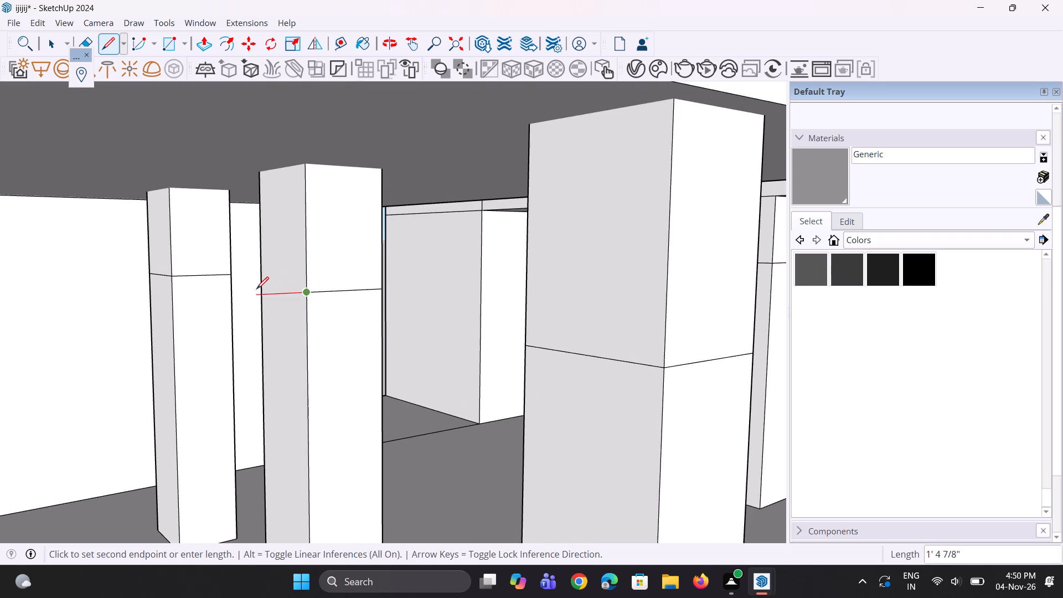
click(259, 287)
Continue the level line across the same column's side face nearest the middle tower and its back face.
middle_drag(298, 329, 0, 326)
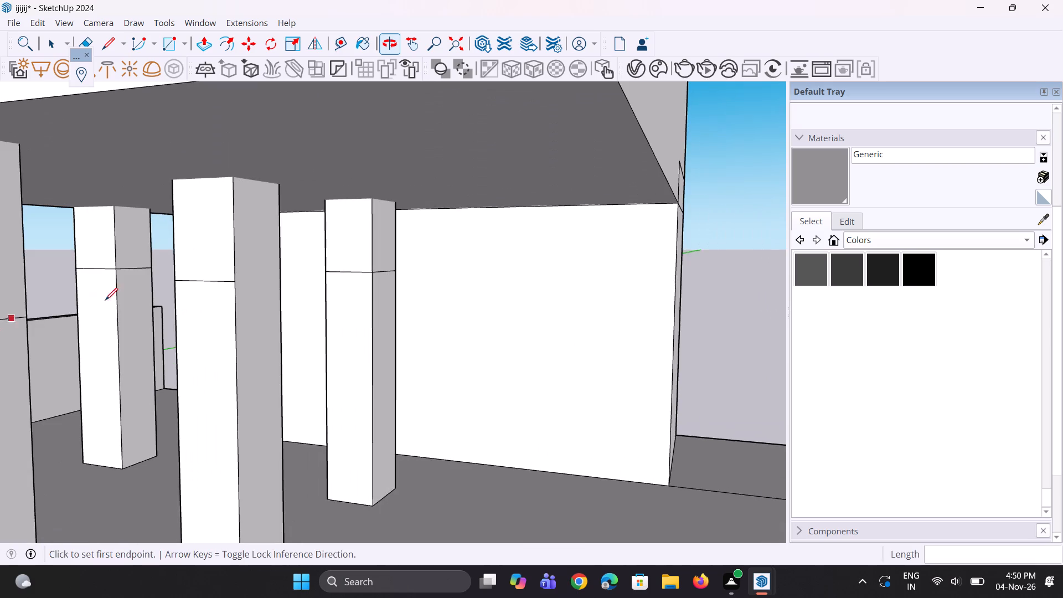
scroll(255, 284, up, 3)
click(231, 282)
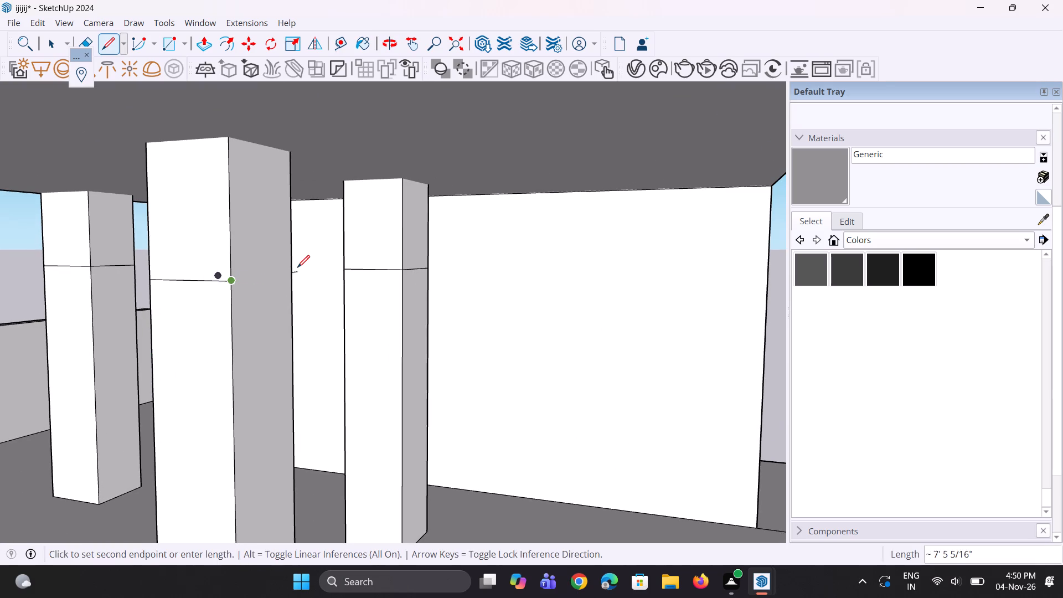
click(290, 276)
scroll(262, 317, up, 1)
middle_drag(255, 315, 443, 342)
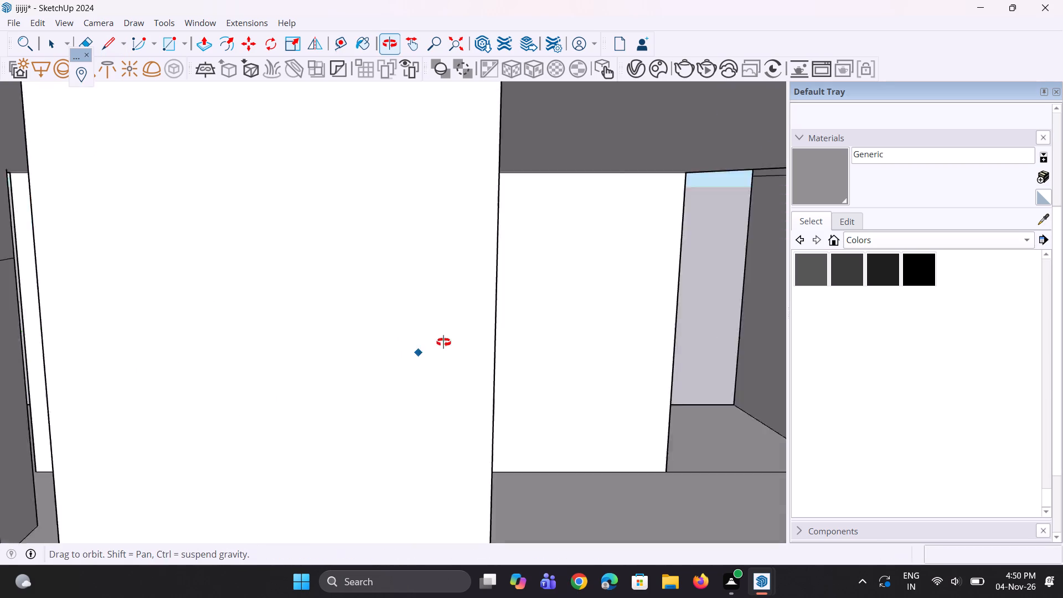
middle_drag(443, 342, 777, 341)
scroll(730, 319, up, 2)
scroll(606, 267, up, 7)
middle_drag(628, 277, 749, 301)
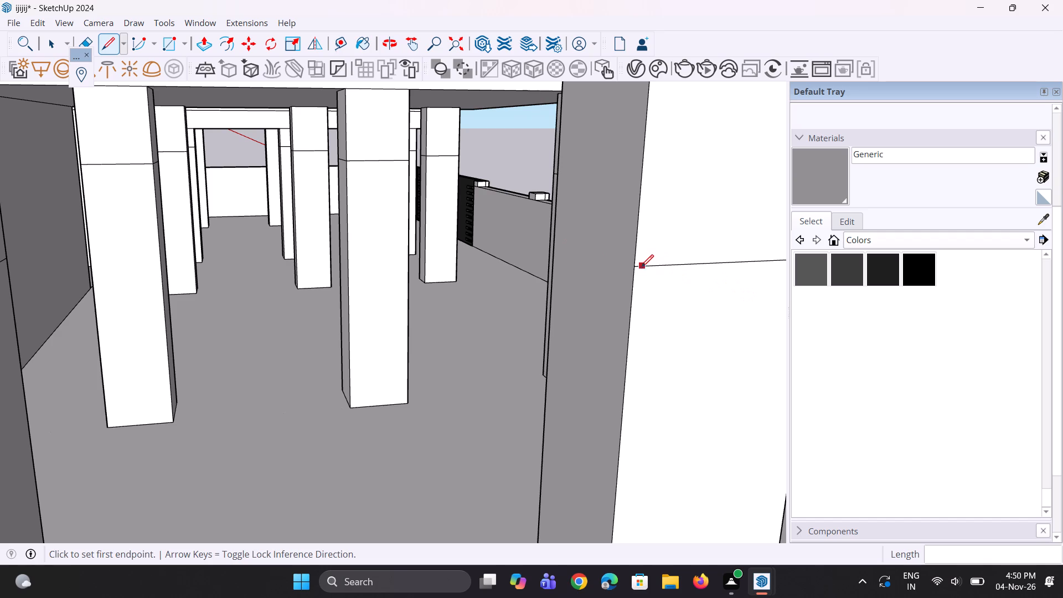
click(634, 267)
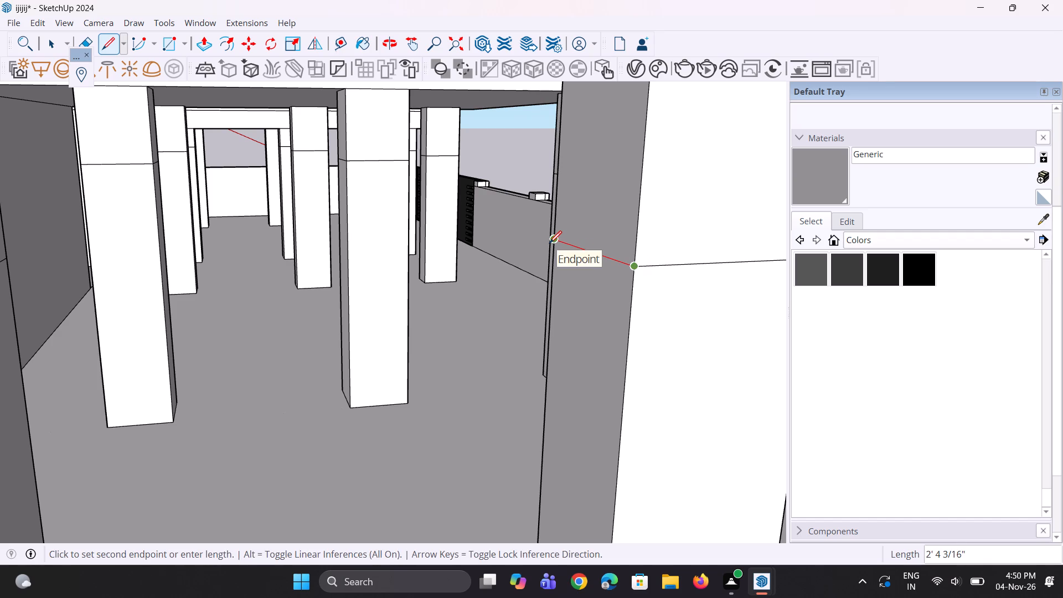
click(549, 243)
Erase the extra upper line from the front face of the middle tower's middle column nearest the third tower.
middle_drag(591, 315, 187, 324)
scroll(188, 318, down, 12)
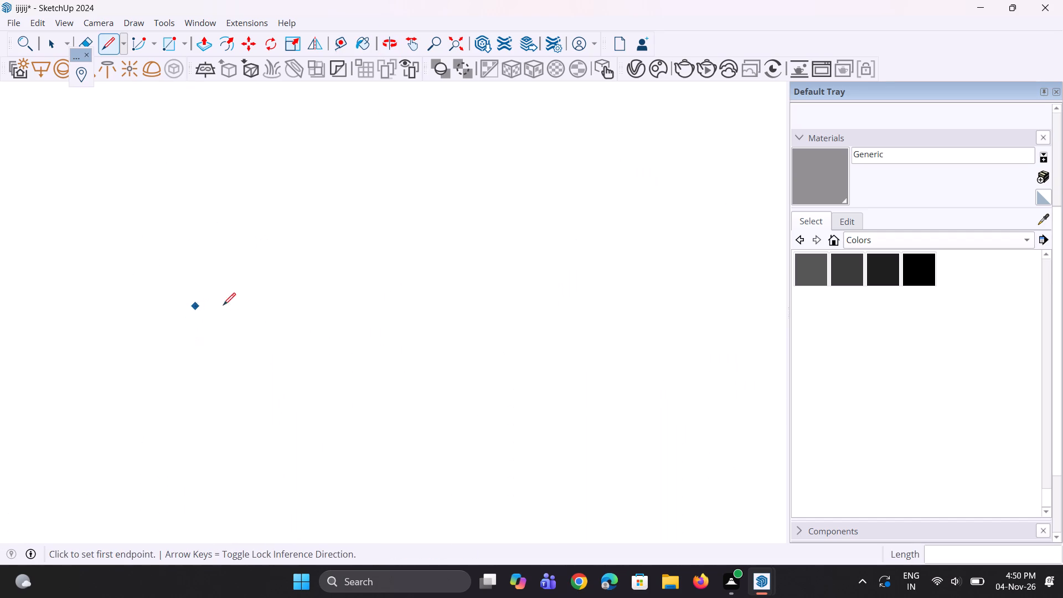
click(460, 43)
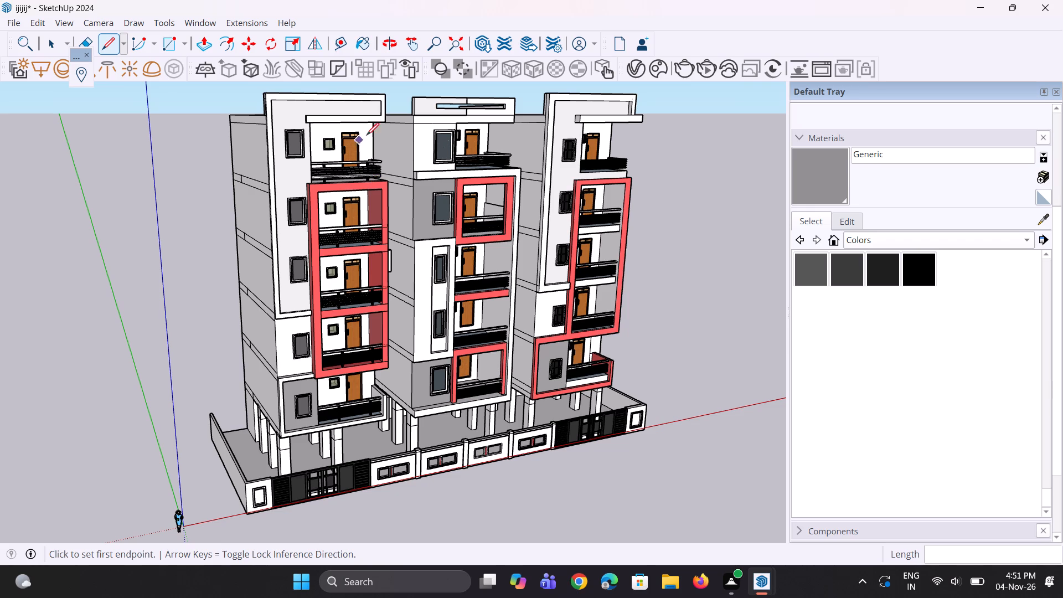
scroll(497, 420, down, 2)
middle_drag(433, 479, 389, 373)
scroll(612, 420, up, 8)
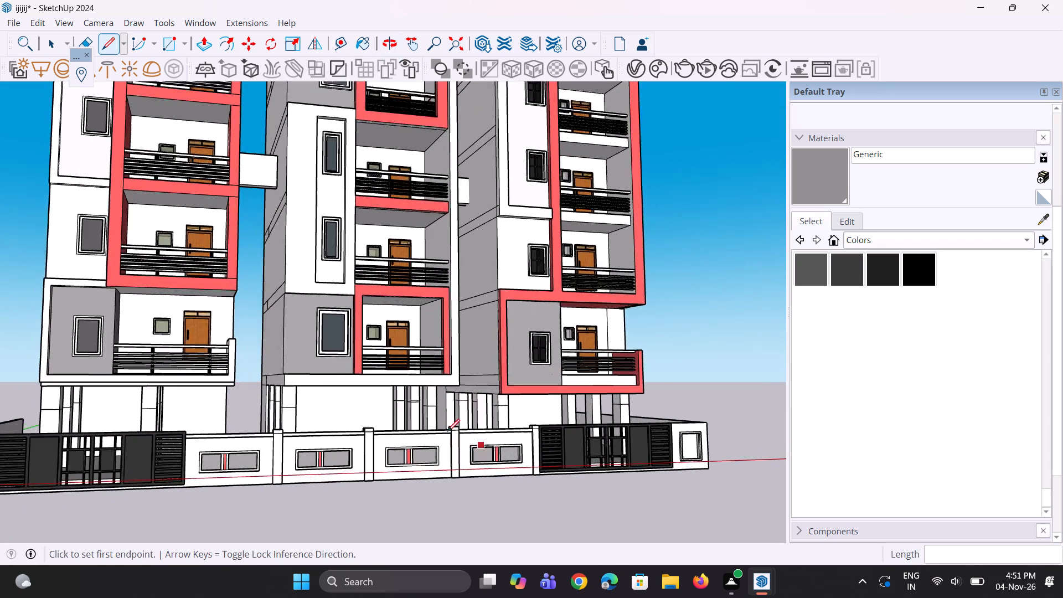
scroll(447, 431, up, 20)
scroll(447, 431, up, 1)
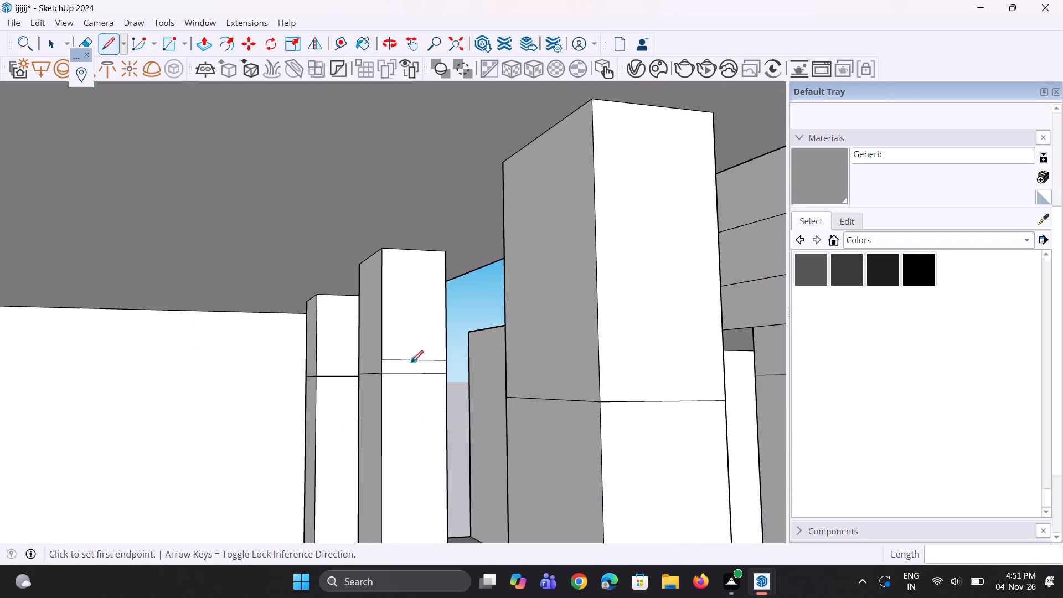
key(e)
click(421, 360)
Draw a level line across the side and front faces of the third tower's middle column in the row nearest the middle tower.
middle_drag(504, 358, 255, 405)
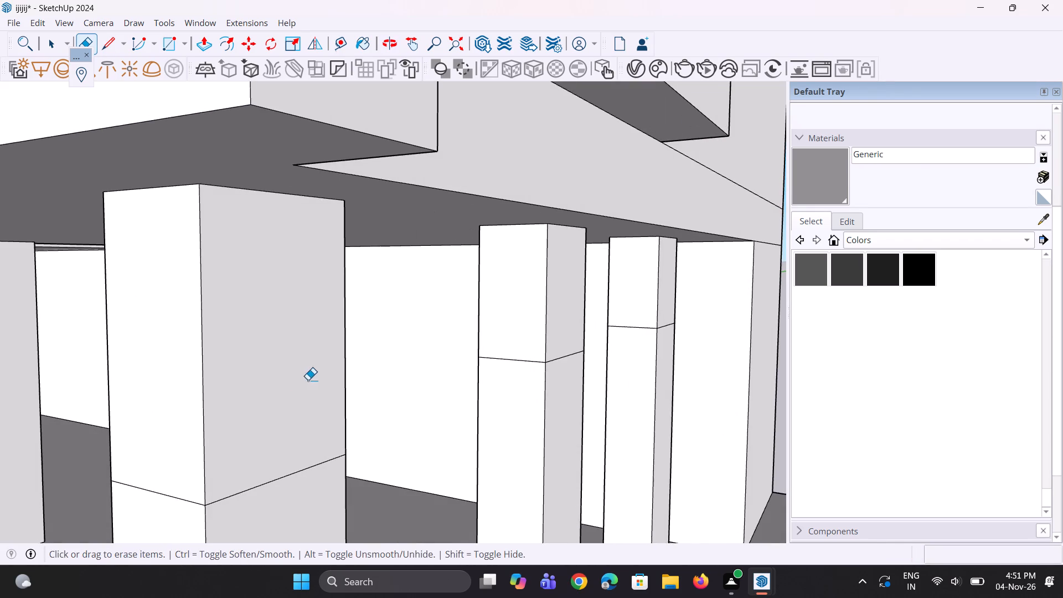
scroll(351, 358, down, 4)
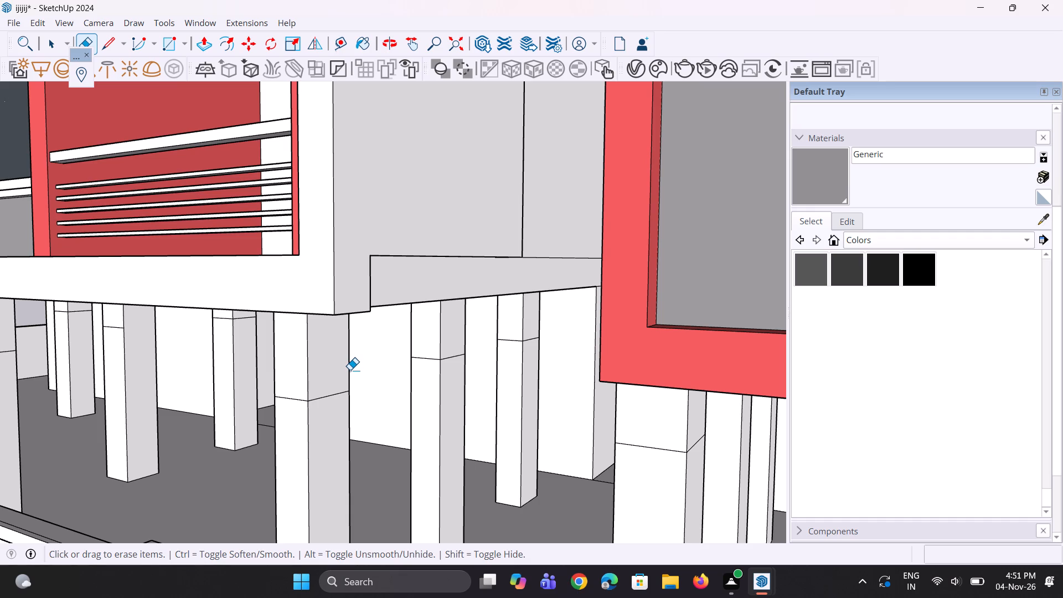
scroll(317, 284, down, 6)
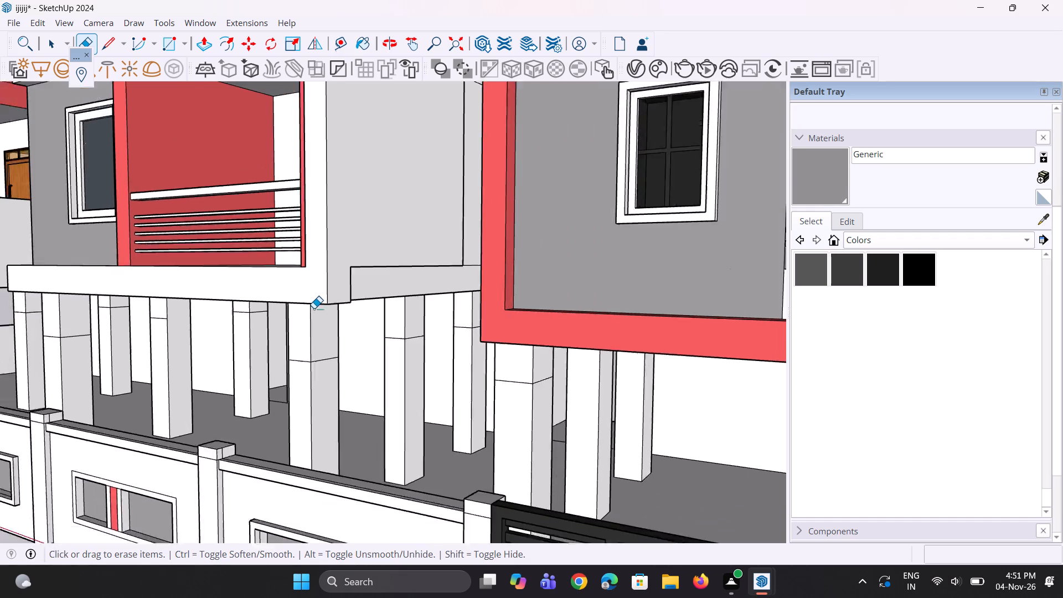
scroll(314, 308, down, 1)
middle_drag(301, 373, 339, 334)
scroll(323, 357, down, 9)
middle_drag(404, 354, 302, 369)
scroll(404, 354, up, 6)
text(pl)
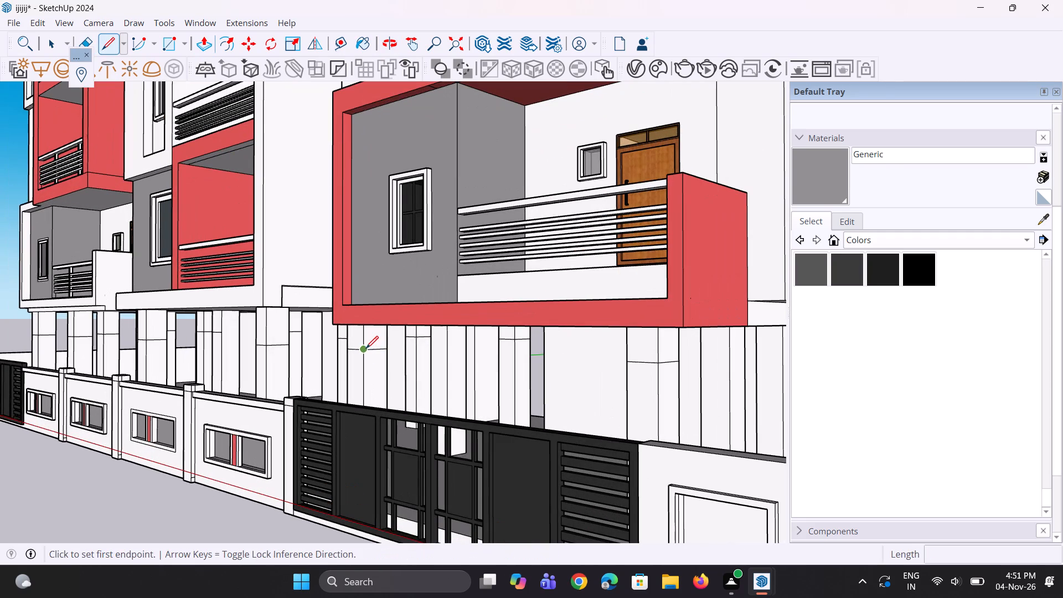
scroll(587, 373, up, 4)
middle_drag(498, 397, 521, 378)
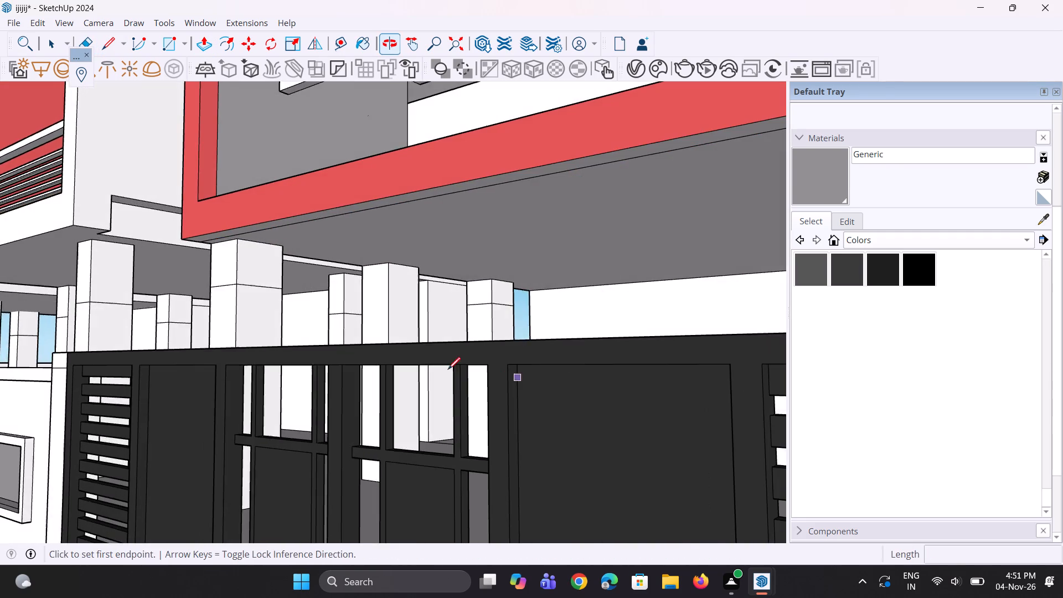
scroll(374, 322, up, 3)
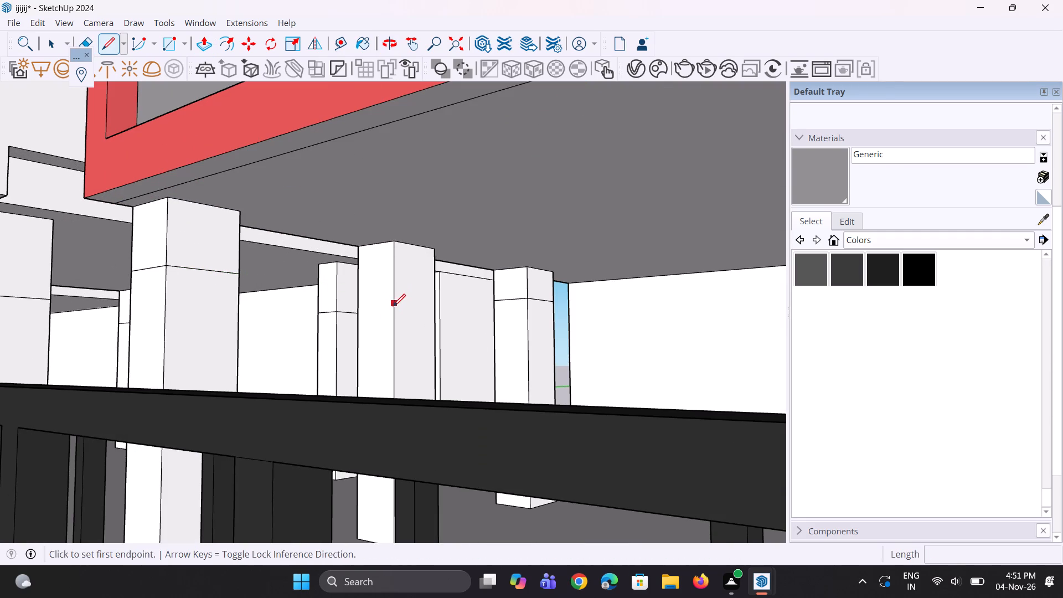
click(393, 304)
click(437, 305)
scroll(383, 311, up, 3)
click(397, 303)
click(352, 300)
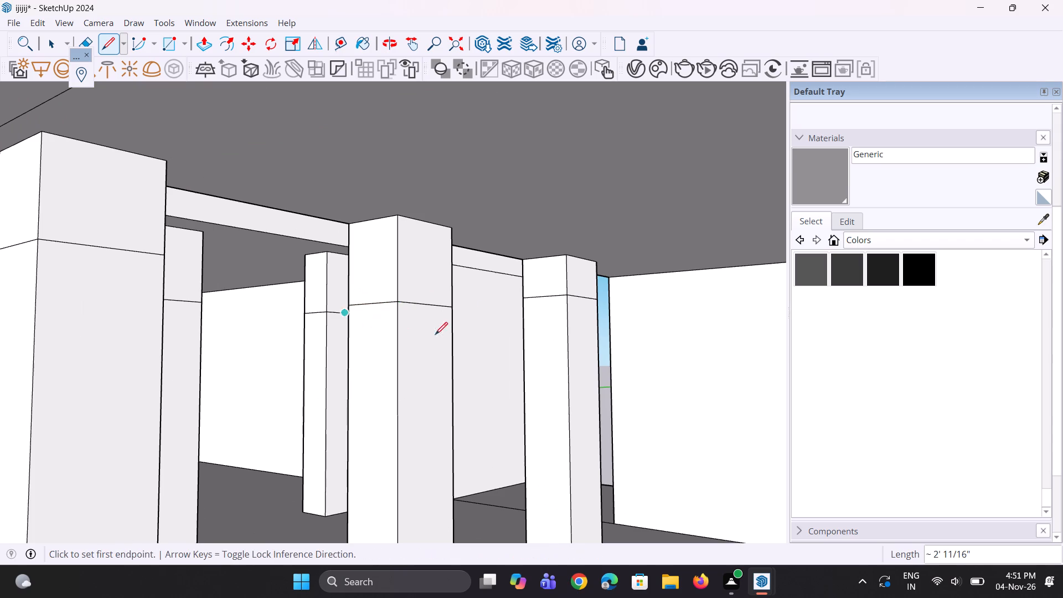
Draw a level line across the shaded side face of the third tower's middle column in the row nearest the middle tower, meeting its front-face line.
middle_drag(477, 307, 632, 339)
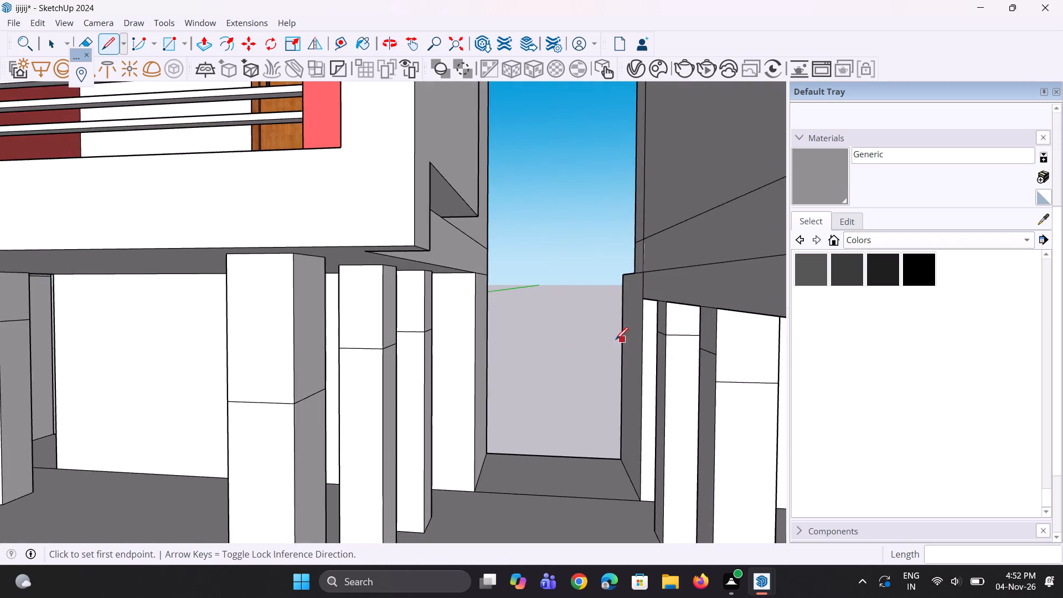
scroll(608, 339, down, 4)
middle_drag(649, 408, 740, 387)
scroll(732, 382, down, 1)
scroll(616, 361, up, 3)
scroll(660, 343, up, 2)
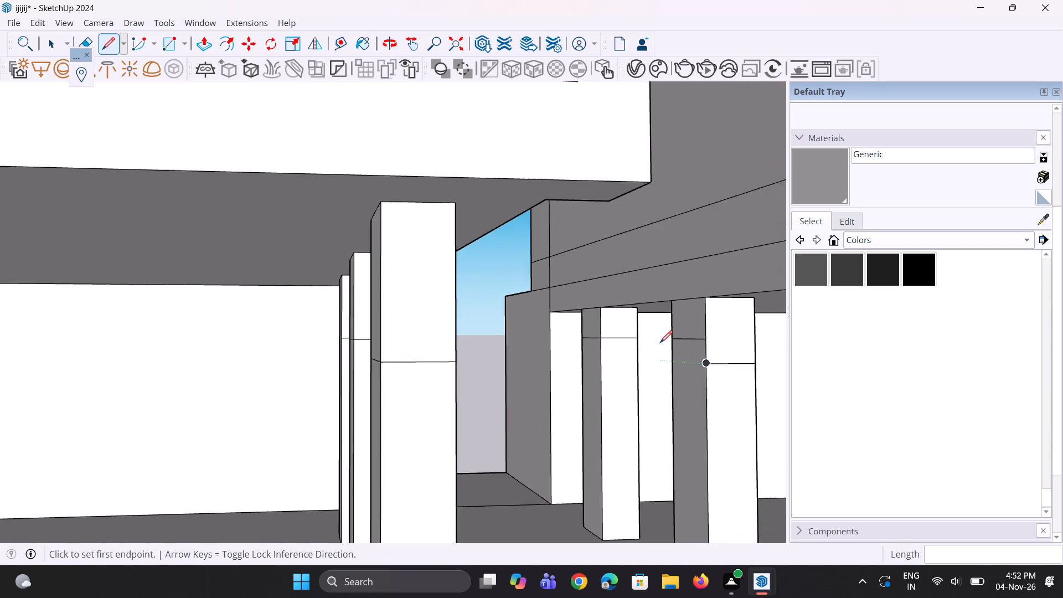
scroll(719, 375, up, 2)
click(716, 367)
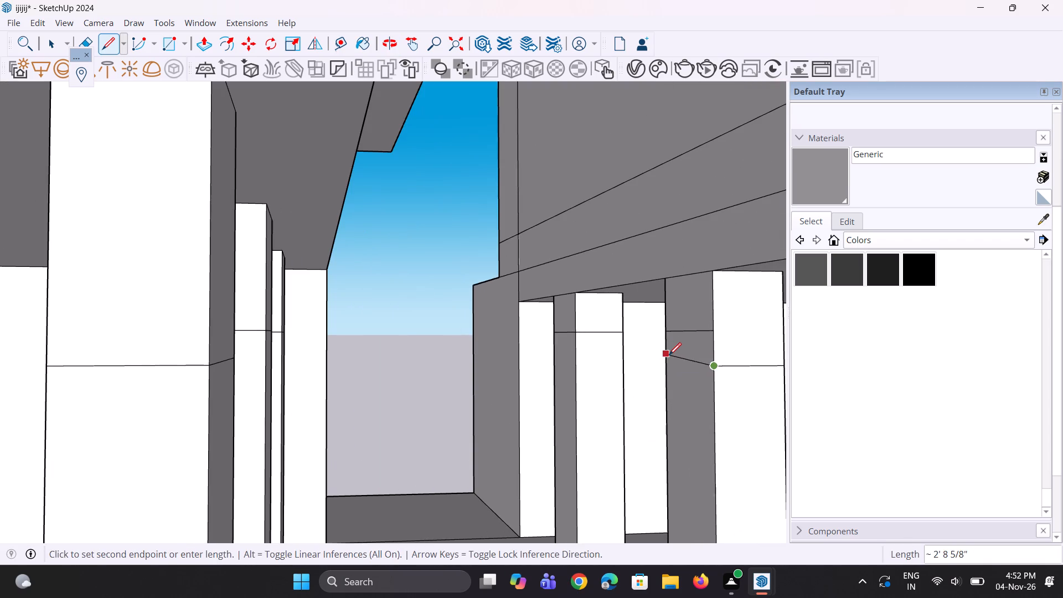
click(667, 363)
Erase the extra upper line from that same column's shaded side face.
key(e)
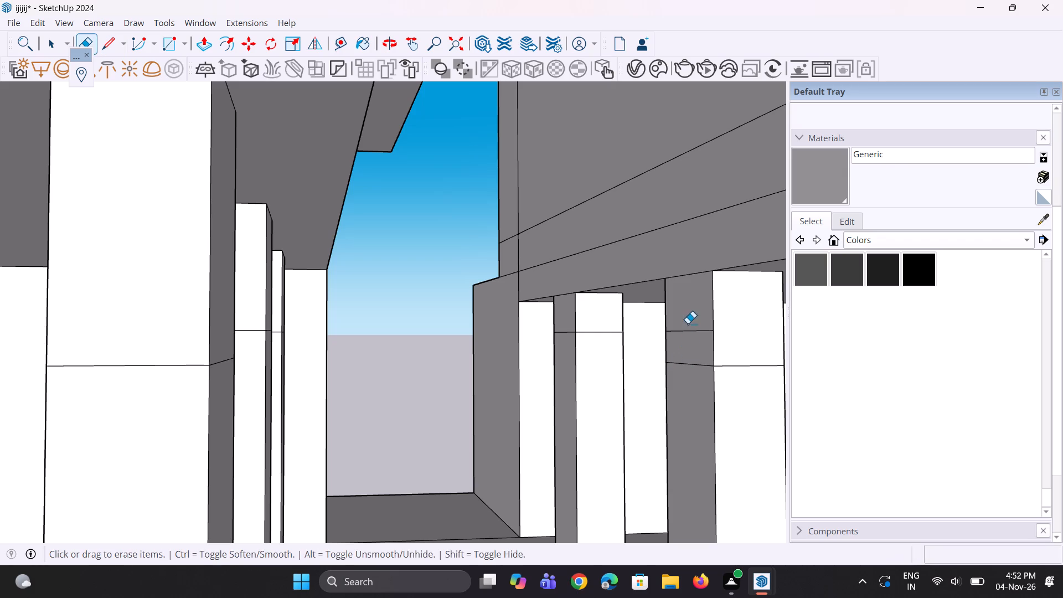
drag(688, 323, 690, 337)
Draw a level line about 2' 8 1/2" long near the top across the outer side face of the third tower's outer-row middle column.
scroll(589, 354, down, 9)
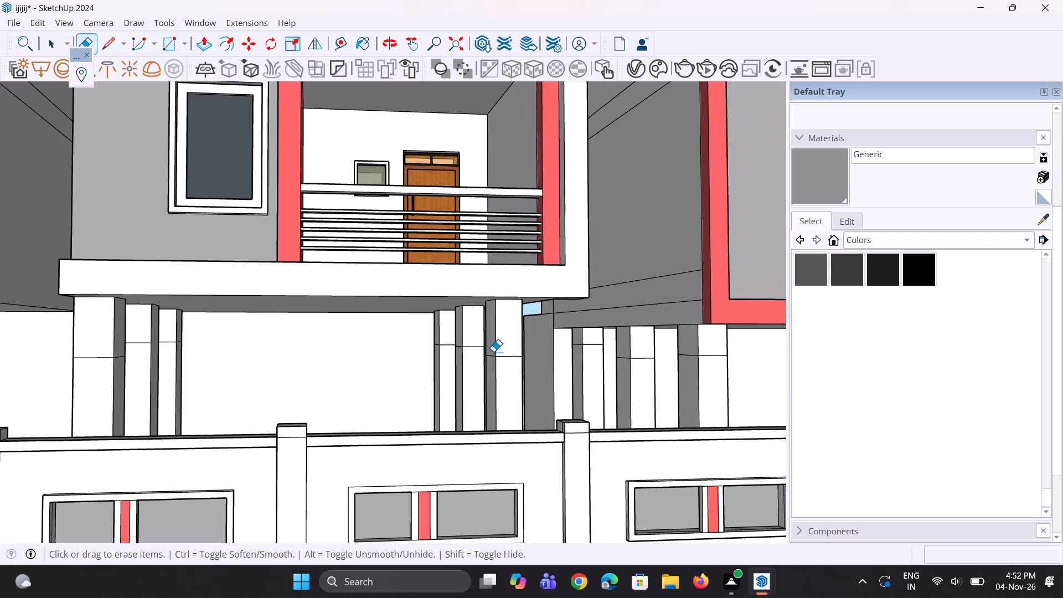
scroll(410, 352, down, 4)
middle_drag(53, 429, 2, 418)
scroll(74, 365, down, 5)
middle_drag(431, 342, 314, 372)
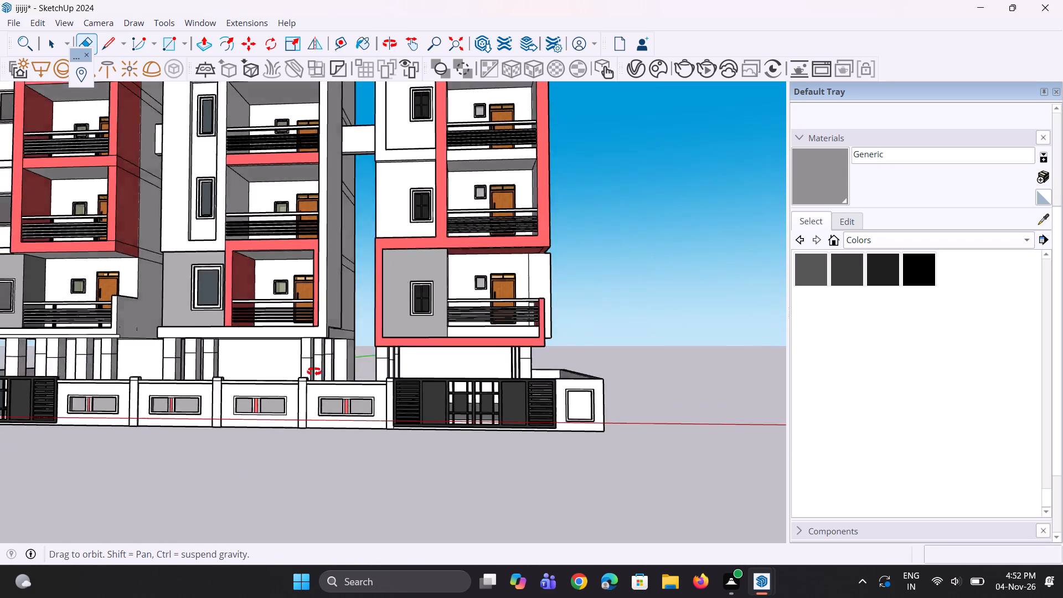
middle_drag(314, 372, 44, 405)
scroll(396, 443, up, 9)
middle_drag(455, 429, 440, 382)
scroll(440, 382, up, 2)
key(l)
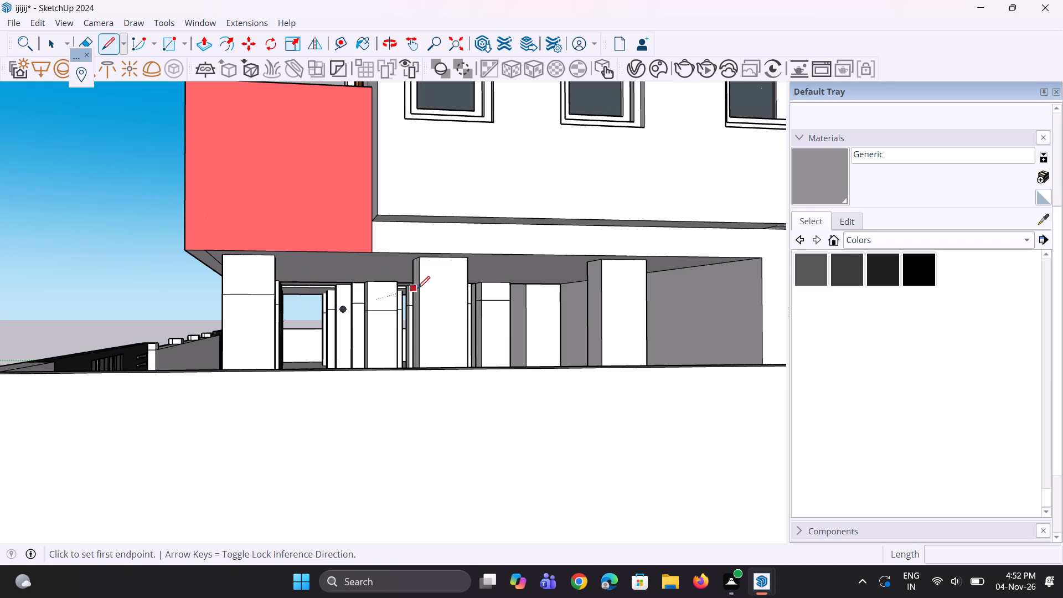
scroll(394, 300, up, 3)
middle_drag(394, 300, 410, 327)
scroll(384, 291, down, 5)
scroll(494, 388, up, 3)
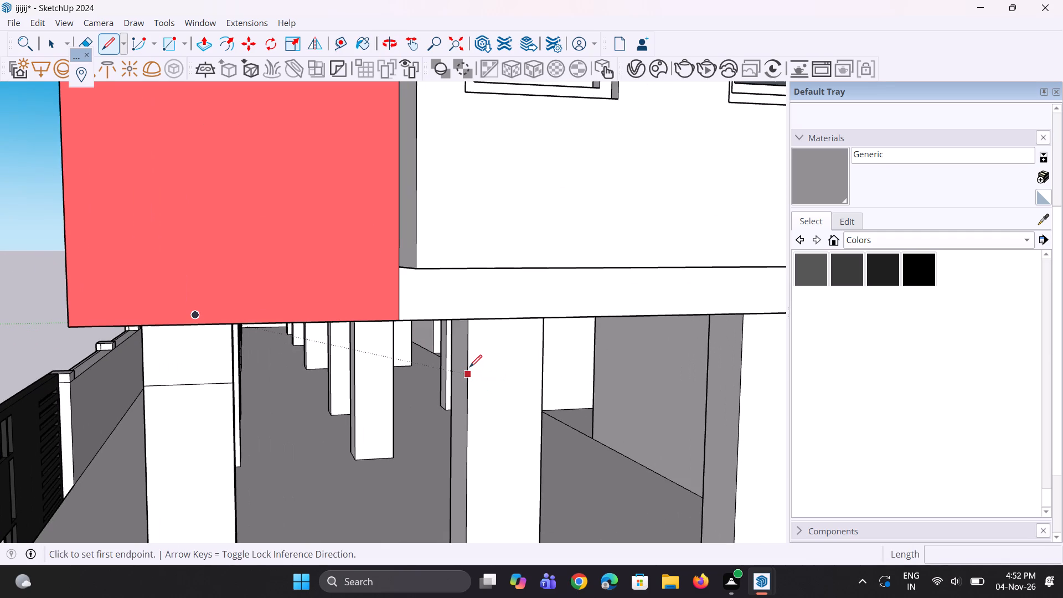
click(465, 373)
click(546, 369)
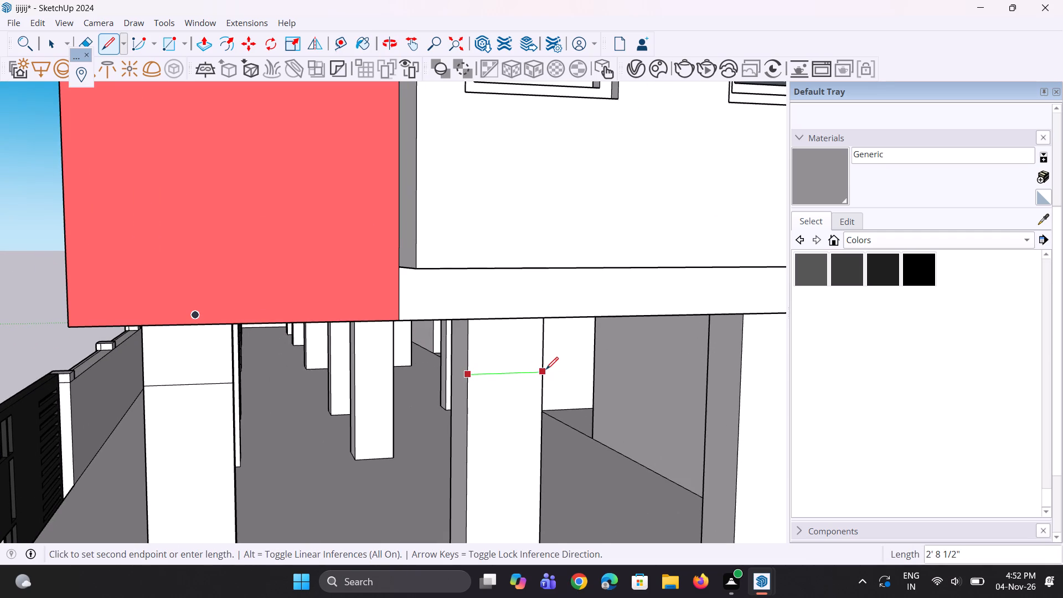
Continue the level line across the same column's front and back faces, each about 1' 11 9/16" long.
scroll(461, 389, up, 4)
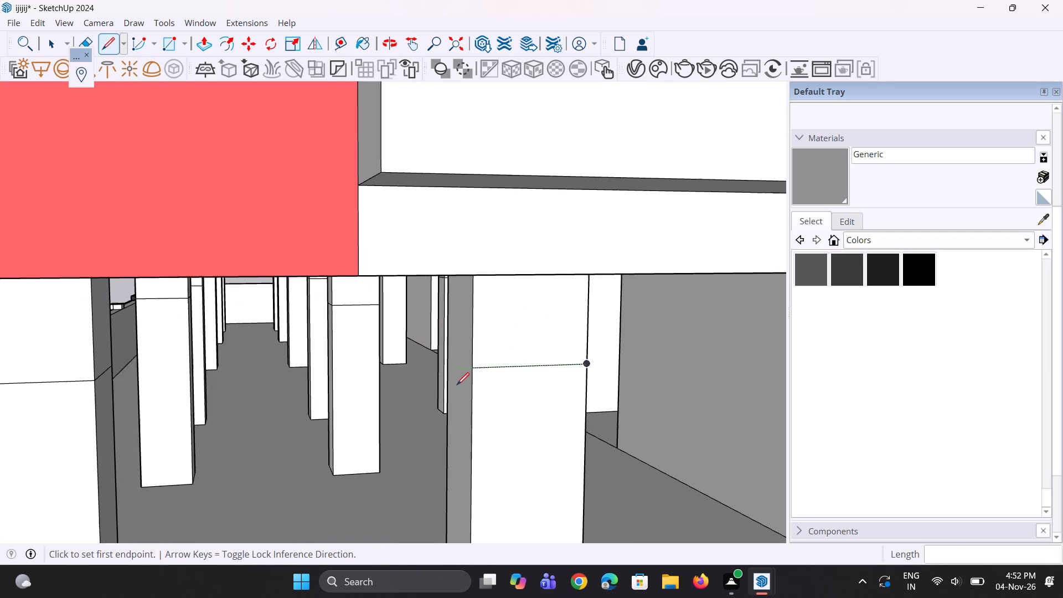
scroll(455, 385, up, 3)
click(476, 364)
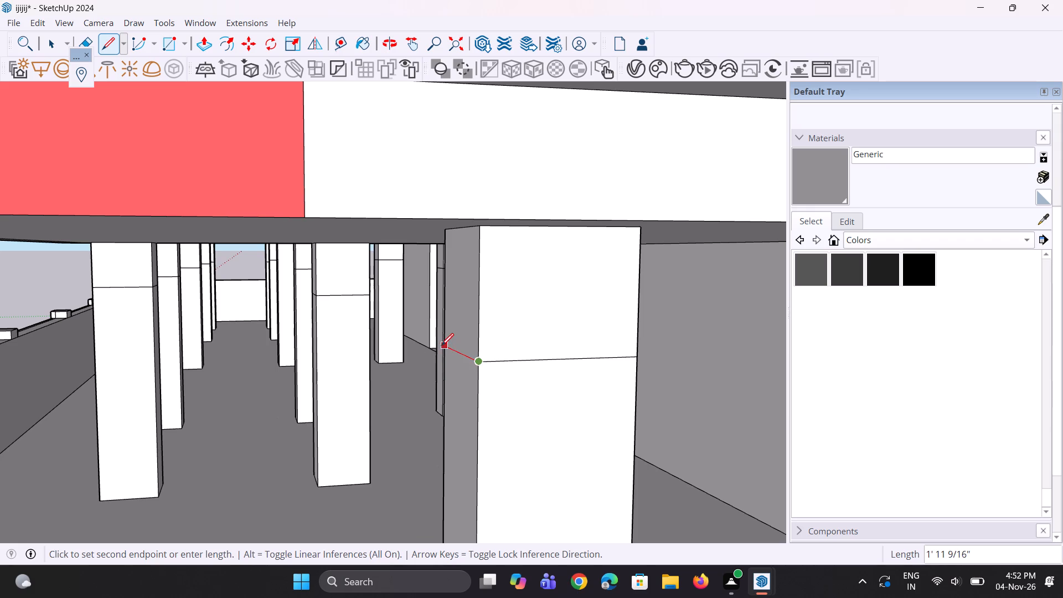
scroll(438, 344, up, 3)
scroll(440, 352, down, 6)
middle_drag(456, 386, 499, 394)
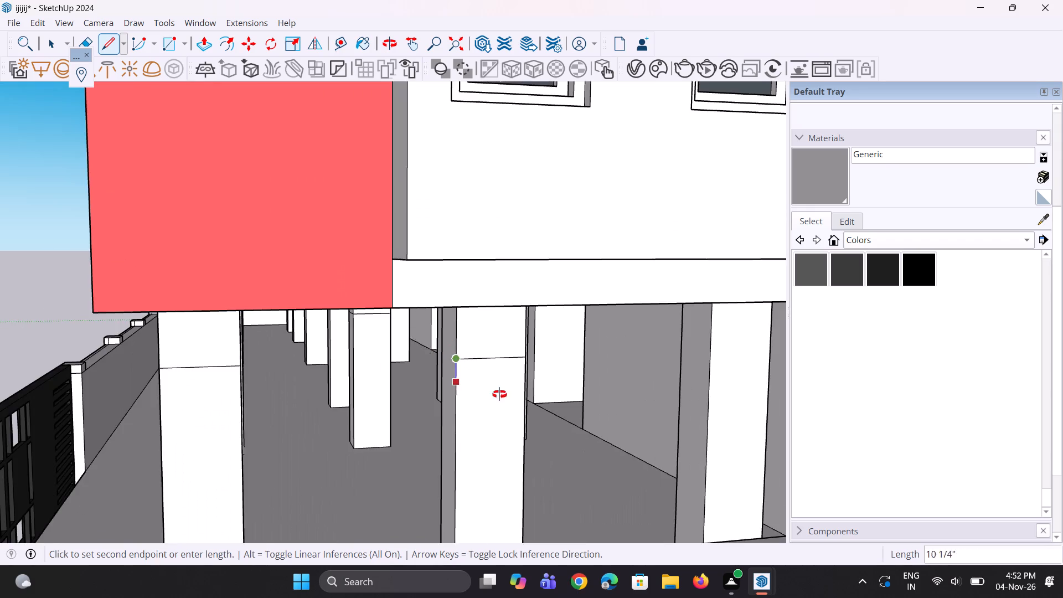
middle_drag(499, 394, 535, 374)
scroll(499, 306, up, 6)
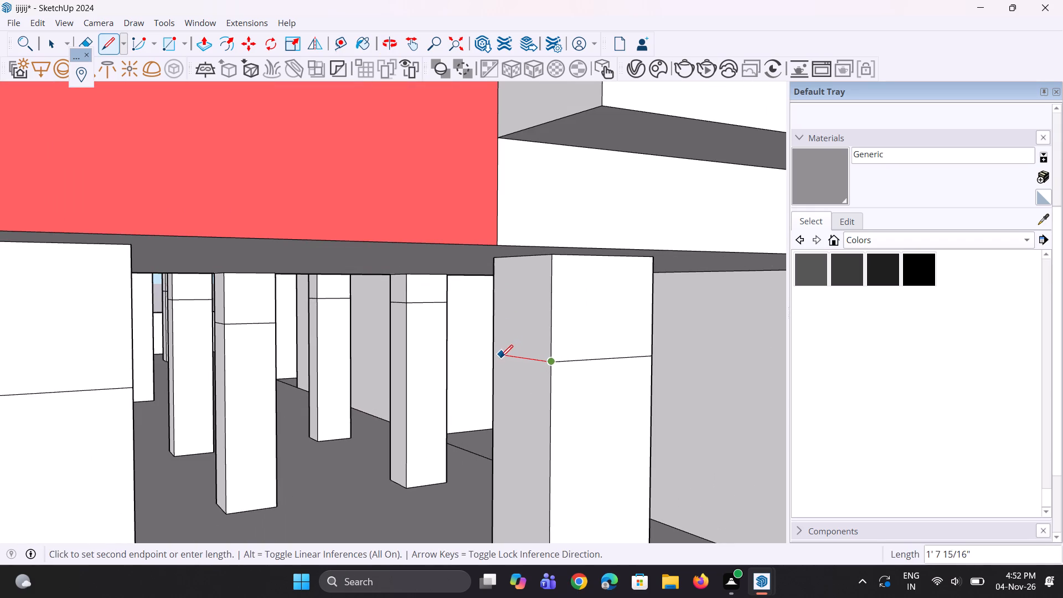
click(492, 357)
middle_drag(562, 356, 148, 404)
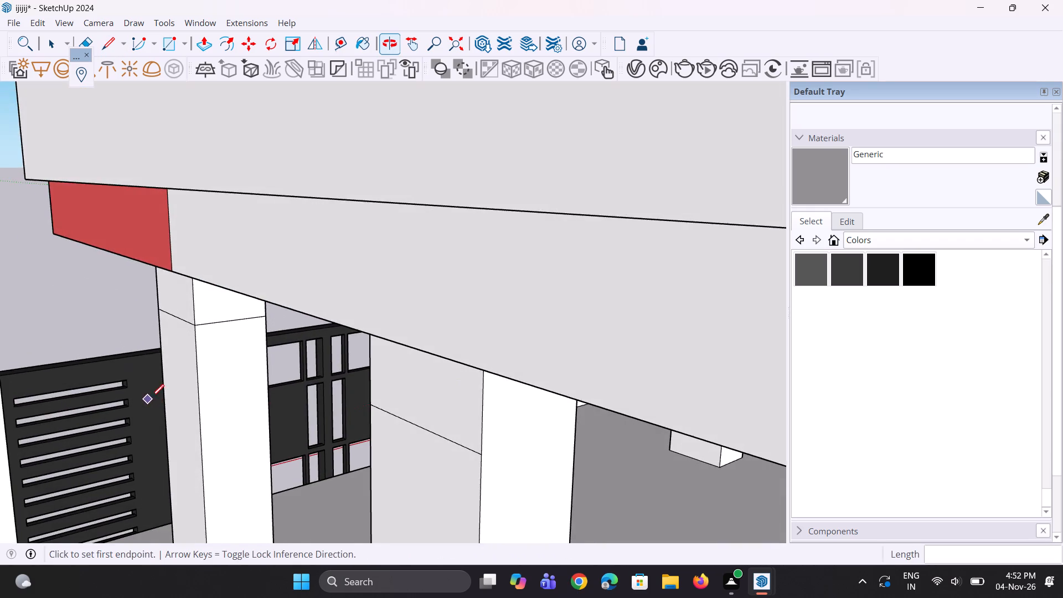
scroll(373, 394, down, 4)
middle_drag(419, 487, 425, 447)
scroll(461, 390, up, 2)
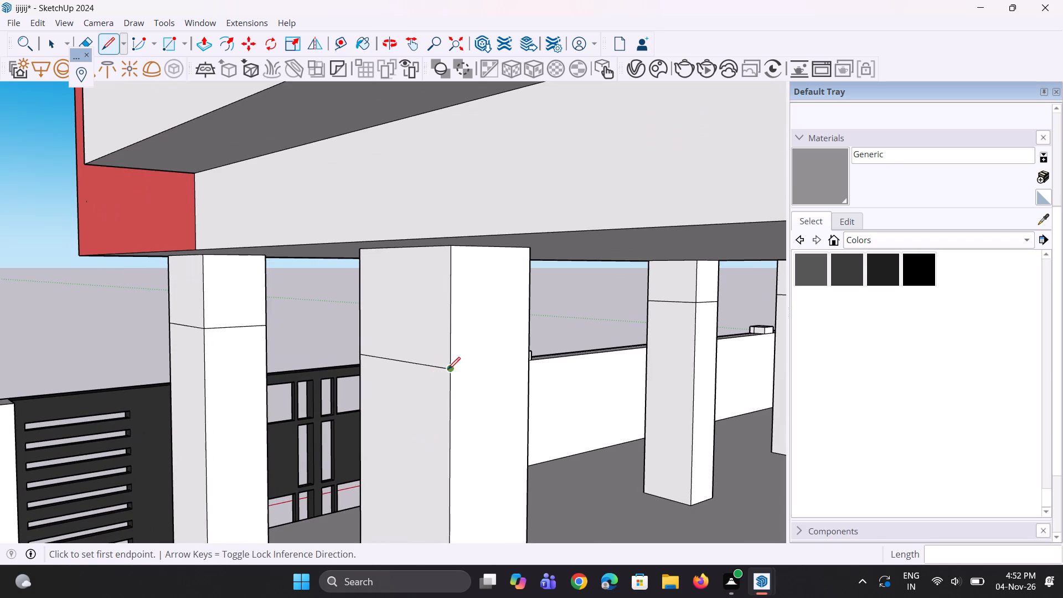
click(448, 369)
click(528, 360)
Close the line ring by drawing a level line across the same column's inner side face.
middle_drag(202, 432, 747, 453)
scroll(467, 413, down, 4)
middle_drag(487, 412, 662, 370)
scroll(629, 328, up, 16)
middle_drag(610, 301, 744, 349)
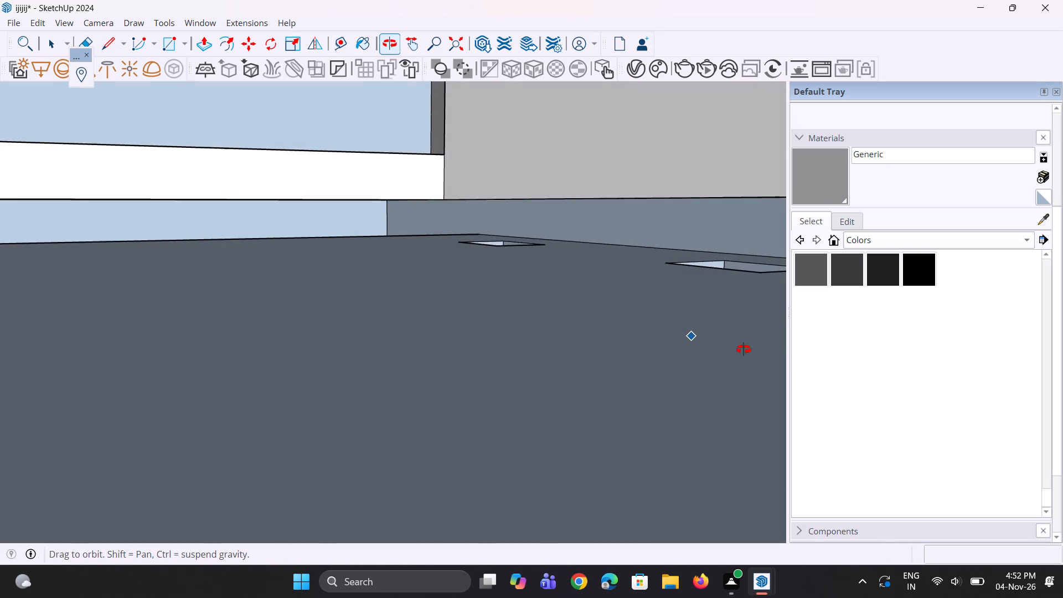
middle_drag(744, 349, 684, 293)
scroll(745, 310, up, 3)
click(719, 314)
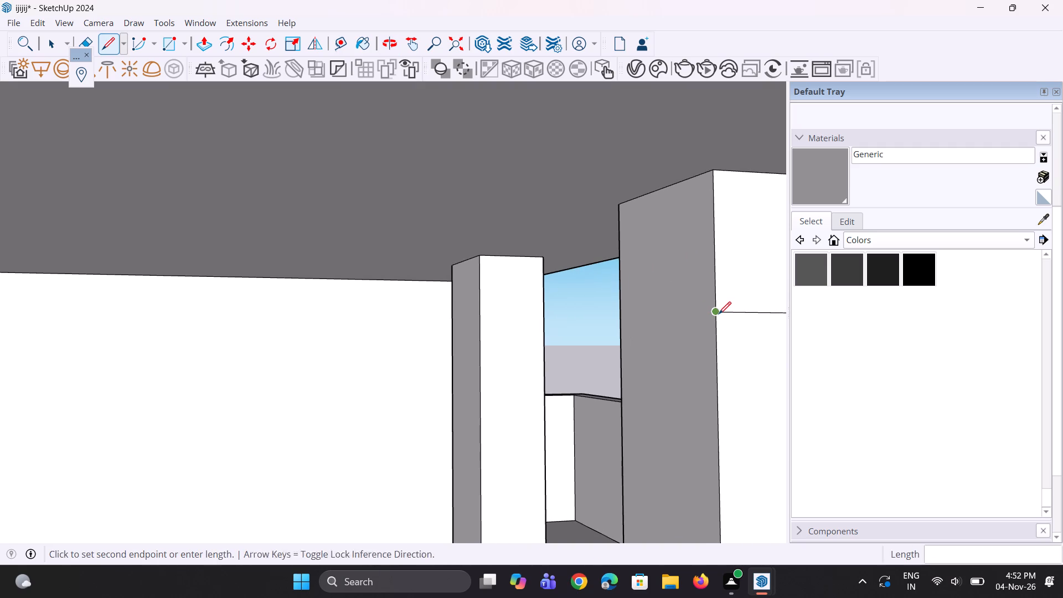
click(618, 316)
Ring the third tower's outer-row rear column with a level line near its top, drawn across all four faces.
scroll(484, 354, up, 1)
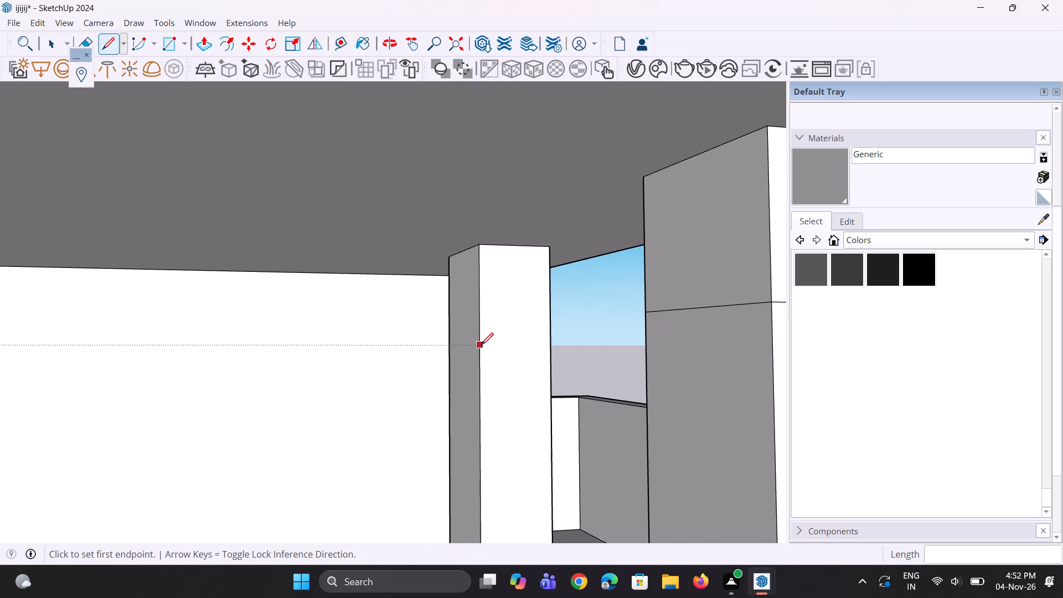
click(481, 345)
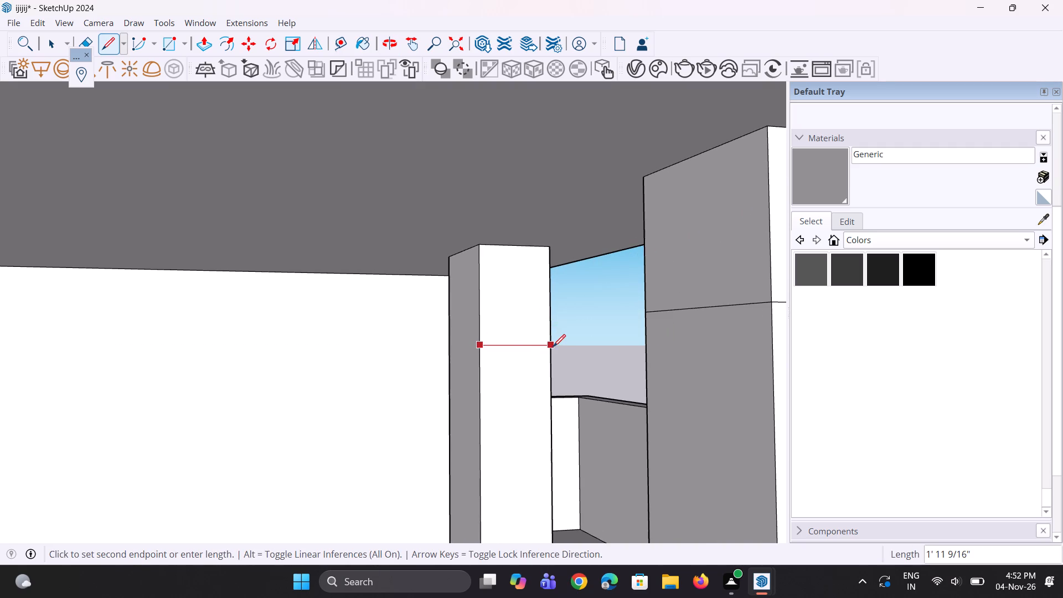
click(553, 347)
scroll(483, 339, up, 3)
click(481, 347)
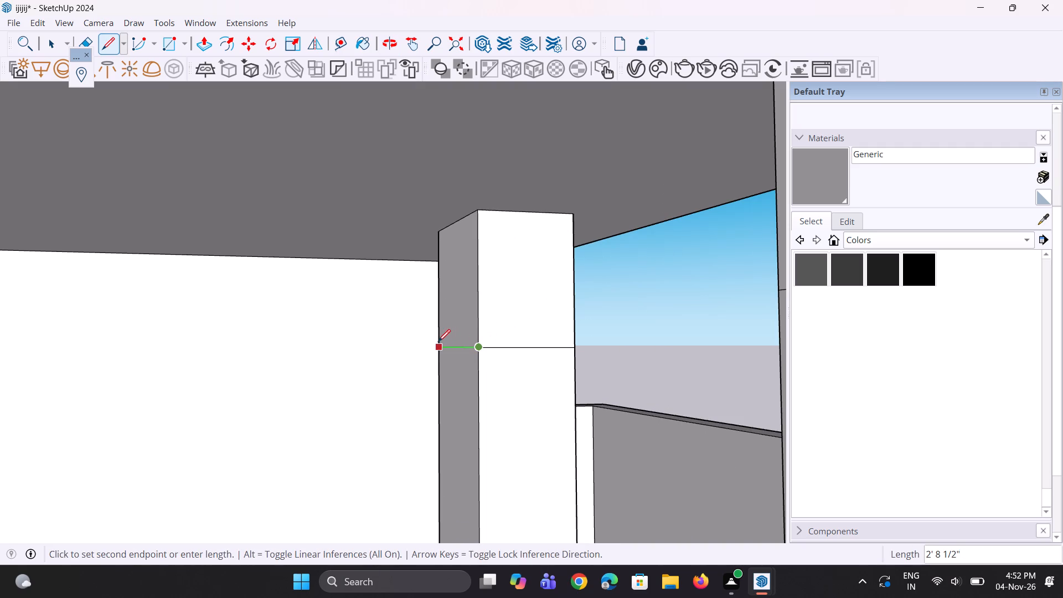
click(437, 343)
middle_drag(538, 343, 276, 358)
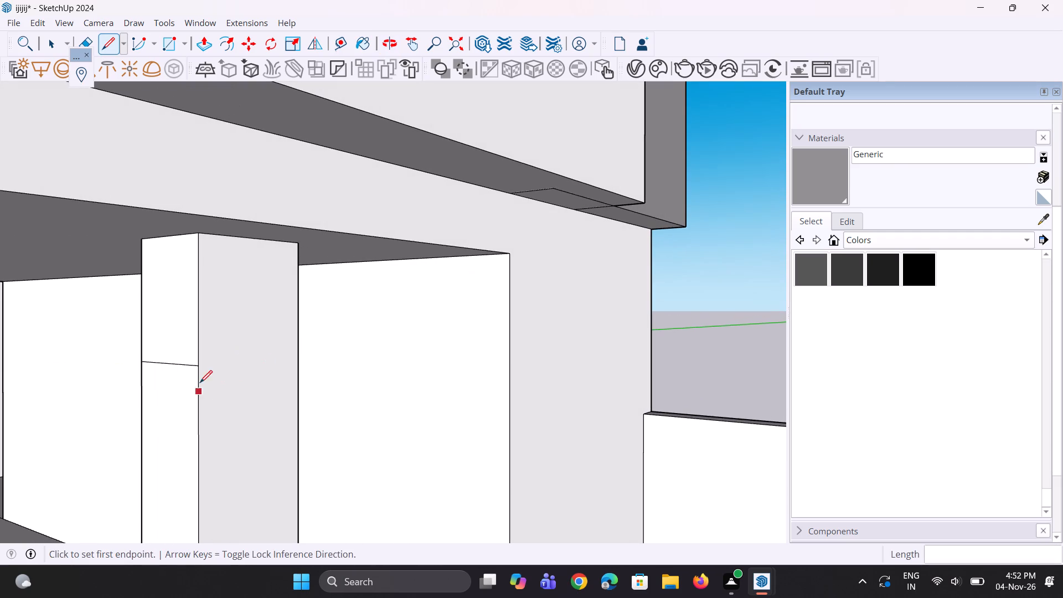
click(193, 366)
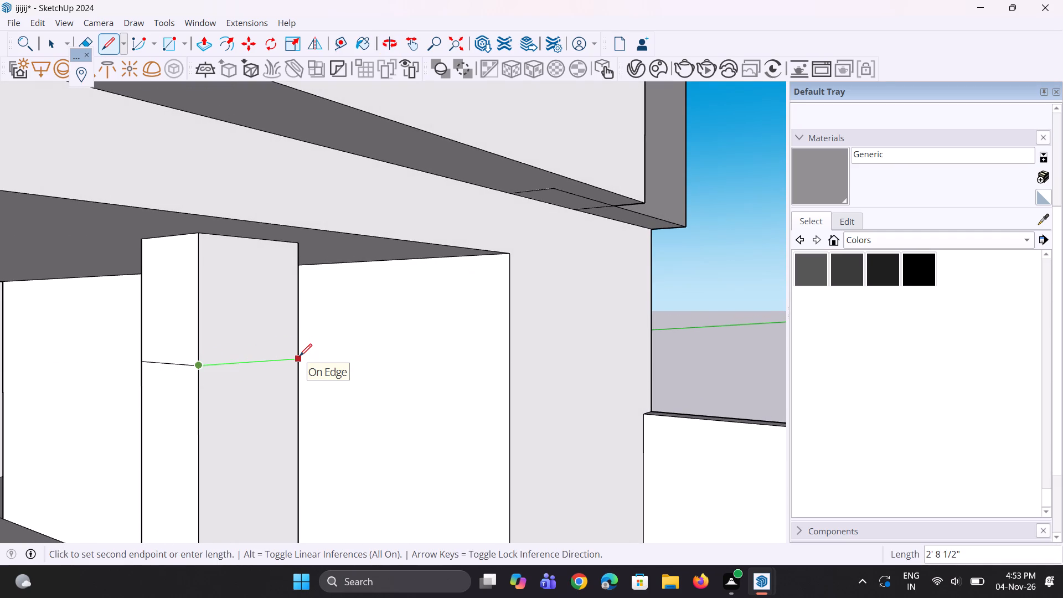
click(300, 356)
middle_drag(333, 362, 92, 370)
scroll(120, 355, up, 2)
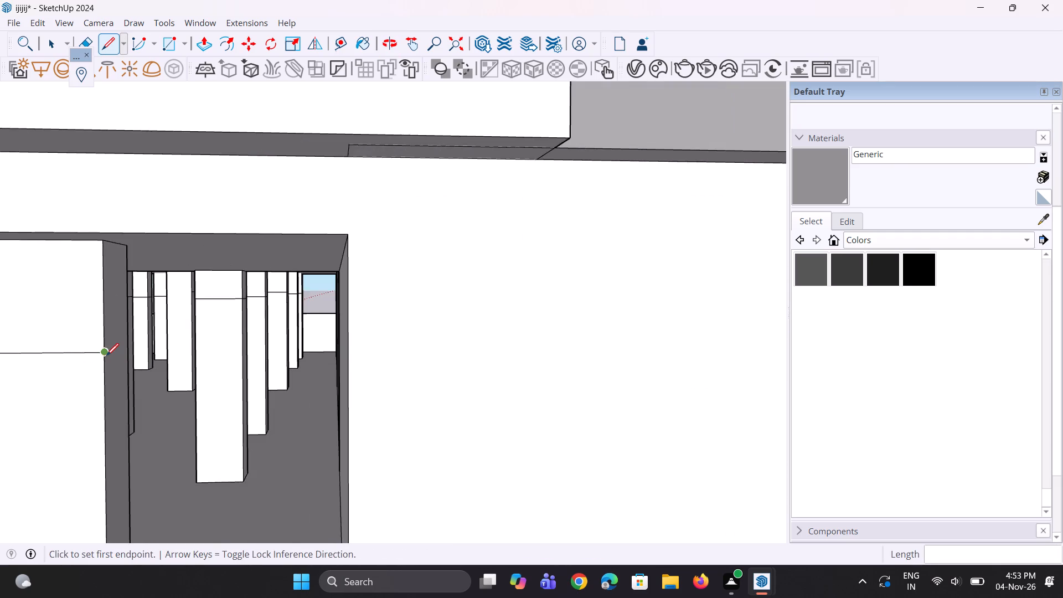
scroll(106, 355, up, 2)
click(100, 355)
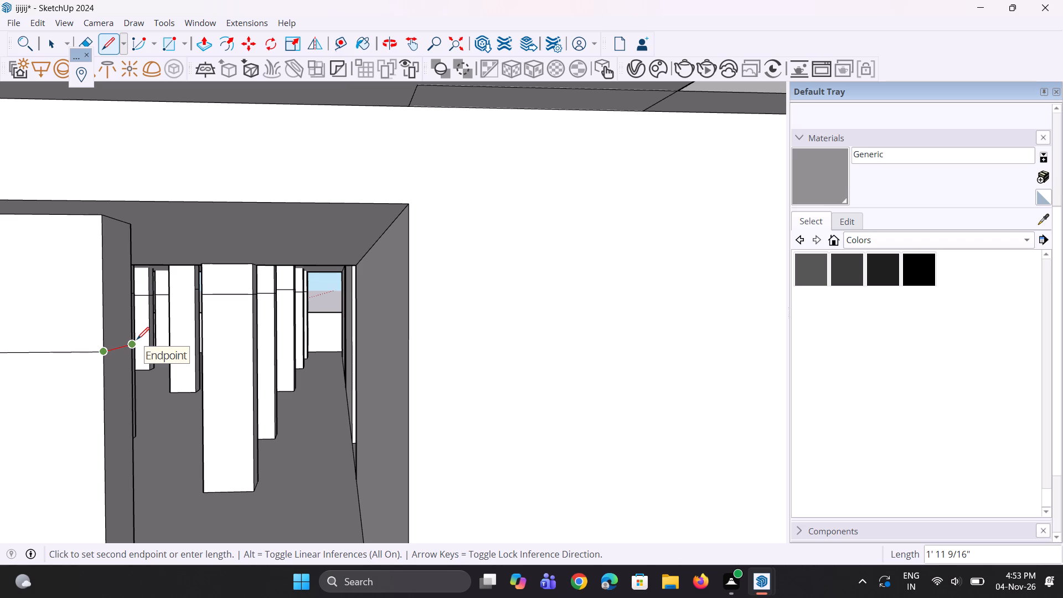
click(132, 343)
key(space)
Sample the light grey Generic#3 material from the parapet band at the top of the middle tower.
scroll(140, 362, down, 7)
key(space)
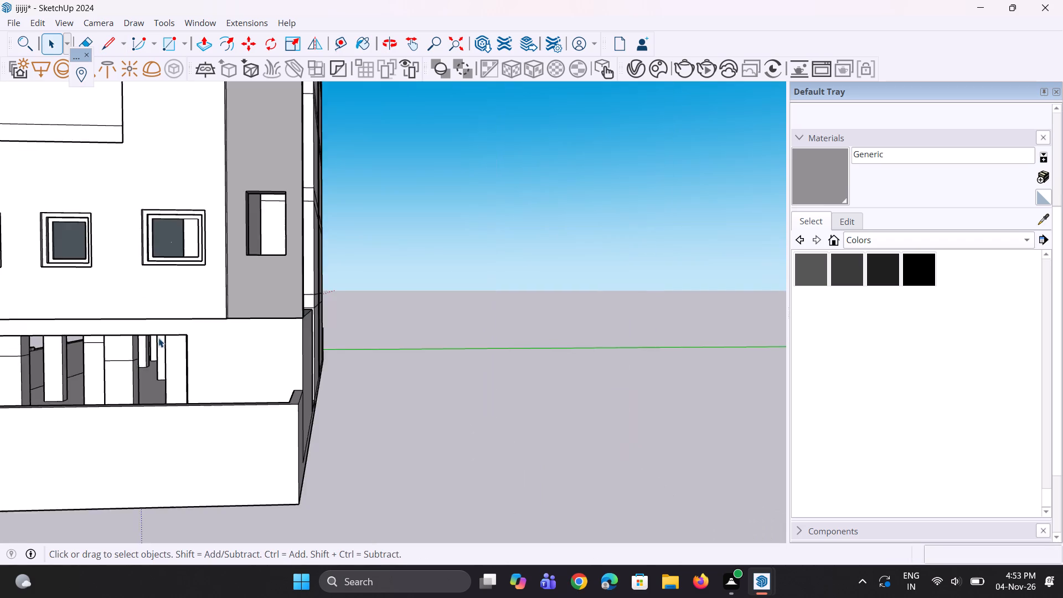
scroll(158, 338, down, 4)
key(space)
click(398, 358)
middle_drag(92, 373, 230, 373)
scroll(266, 376, down, 8)
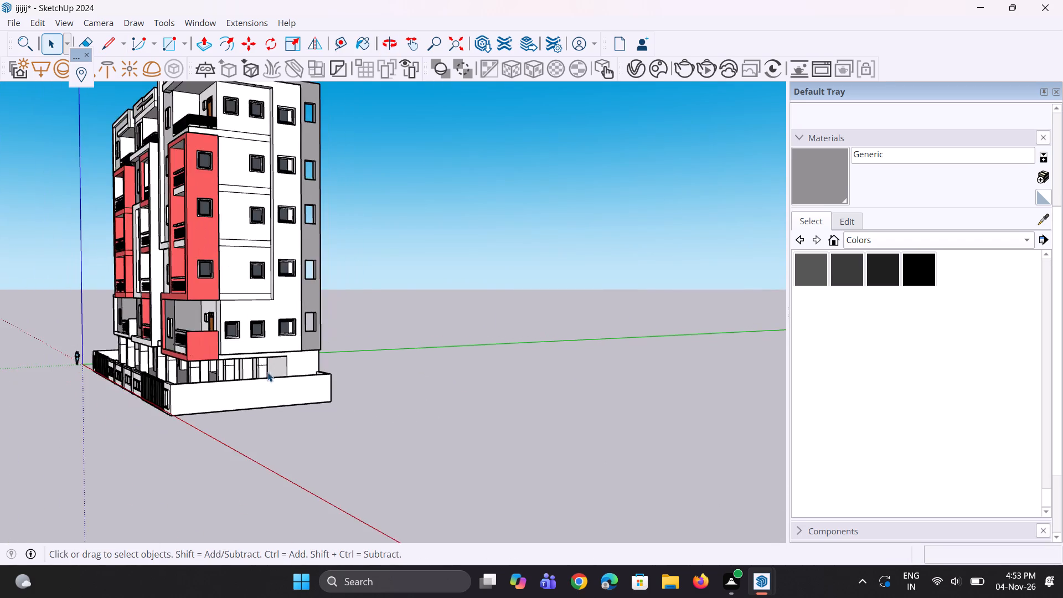
scroll(267, 372, down, 3)
middle_drag(142, 326, 371, 316)
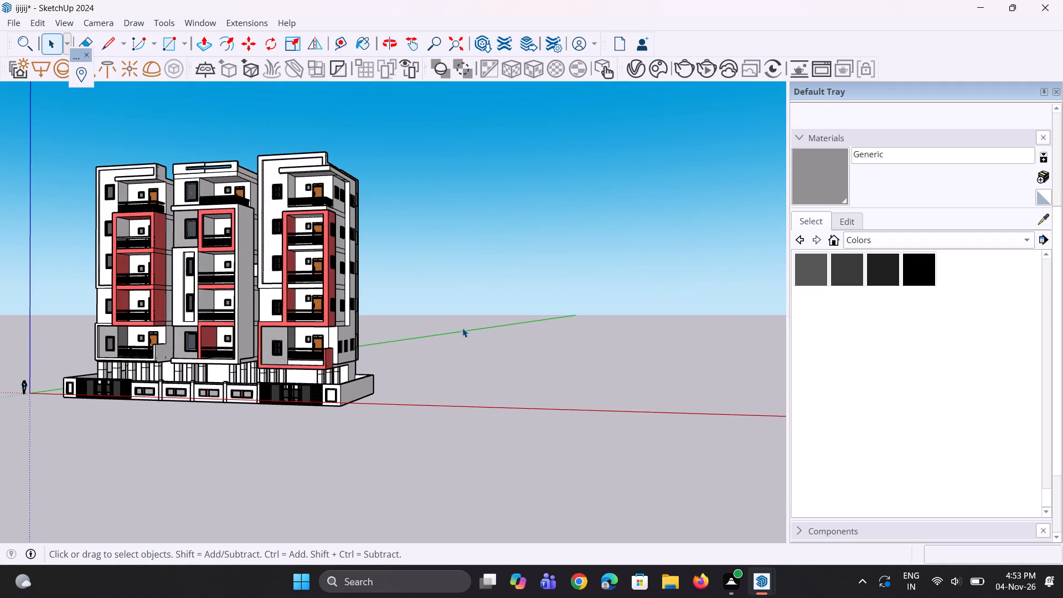
scroll(237, 423, up, 3)
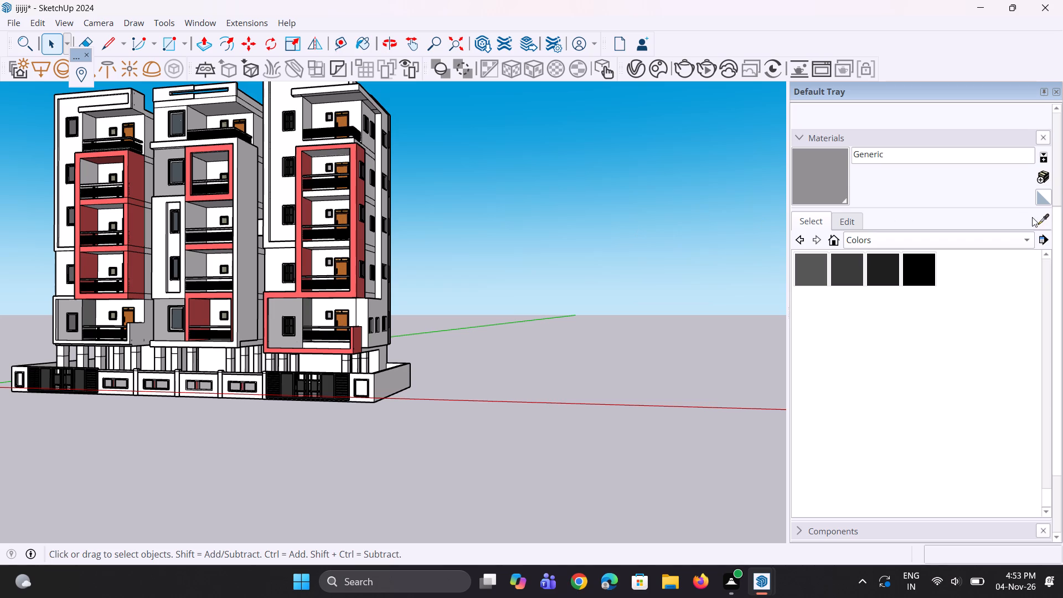
click(1039, 221)
scroll(357, 208, up, 2)
middle_drag(236, 151, 307, 363)
scroll(303, 356, down, 2)
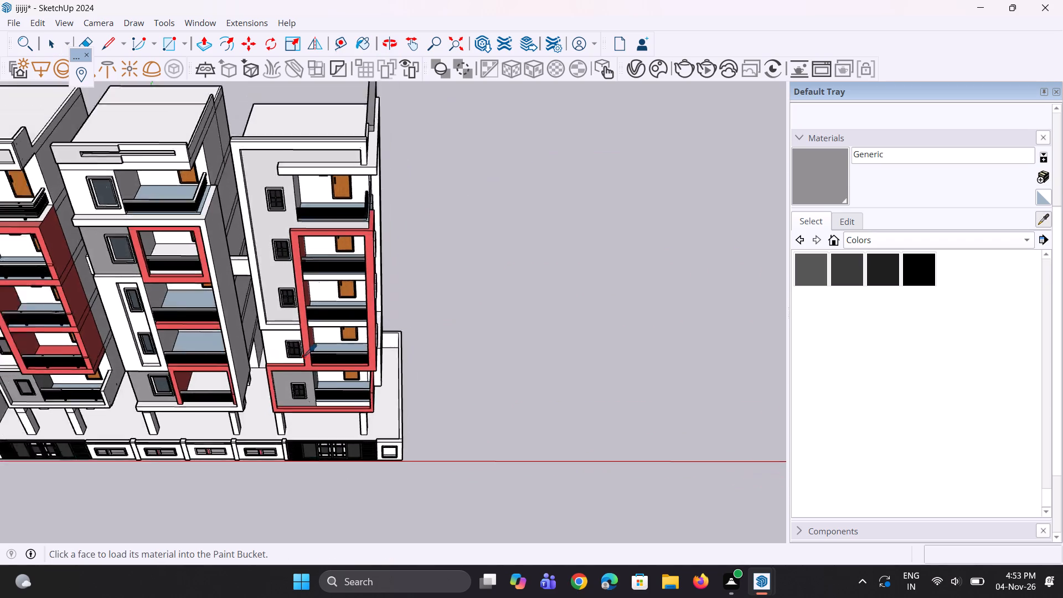
scroll(303, 356, down, 2)
scroll(147, 218, up, 10)
click(135, 208)
scroll(141, 189, down, 2)
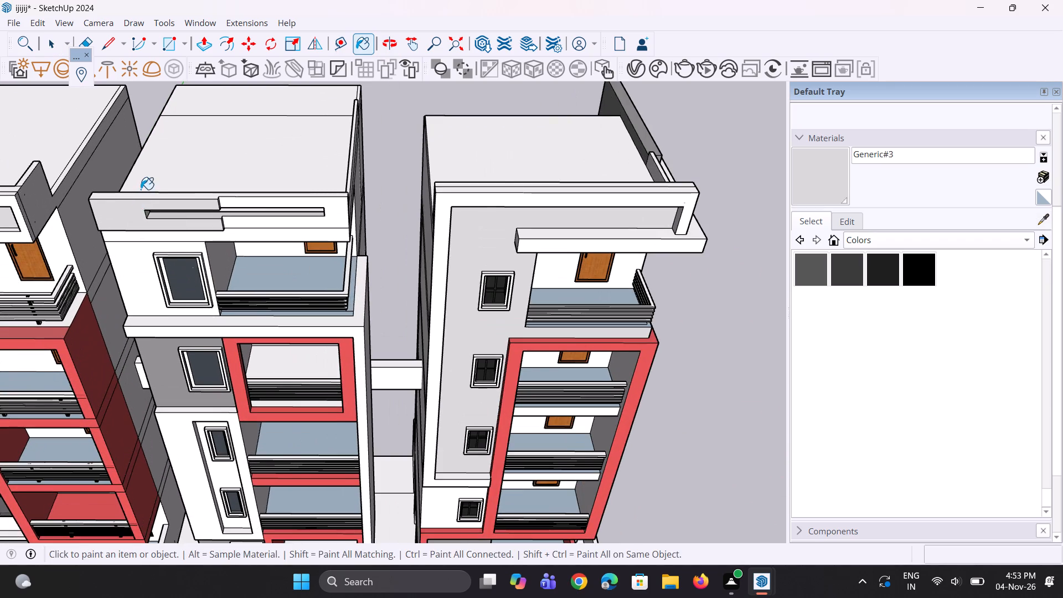
Paint the middle tower's front column nearest the third tower with Generic#3 on its front and side faces below the line.
scroll(141, 189, down, 3)
middle_drag(326, 422, 288, 317)
scroll(280, 508, up, 3)
click(283, 509)
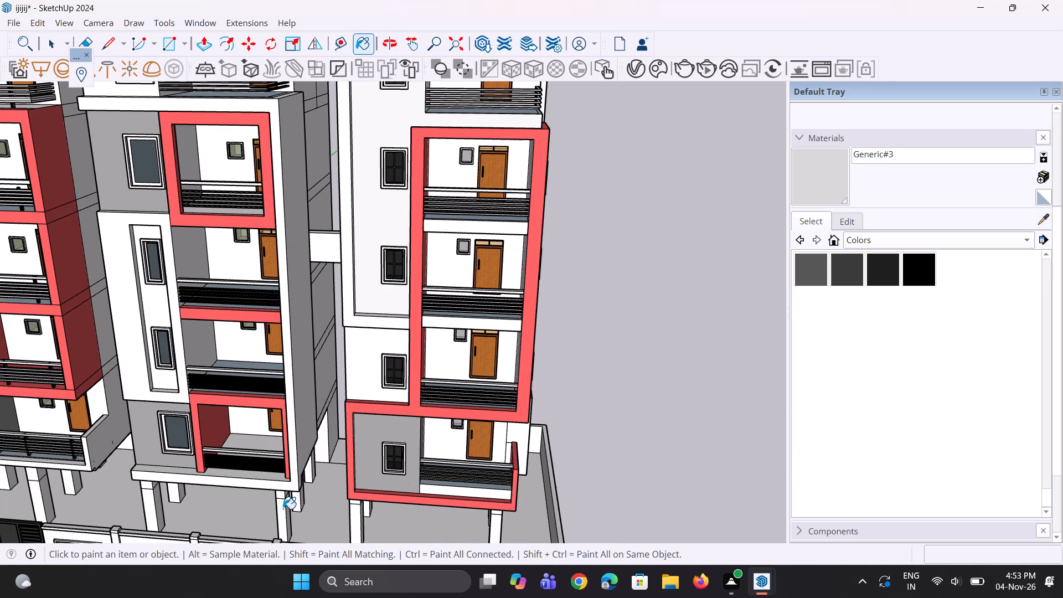
scroll(291, 514, up, 4)
click(282, 517)
middle_drag(285, 498, 137, 388)
scroll(71, 299, down, 5)
middle_drag(187, 450, 149, 451)
scroll(172, 425, up, 8)
click(211, 411)
Paint the outer side faces of the third tower's three outer-row columns with Generic#3 below the line.
scroll(211, 411, up, 1)
middle_drag(211, 411, 112, 410)
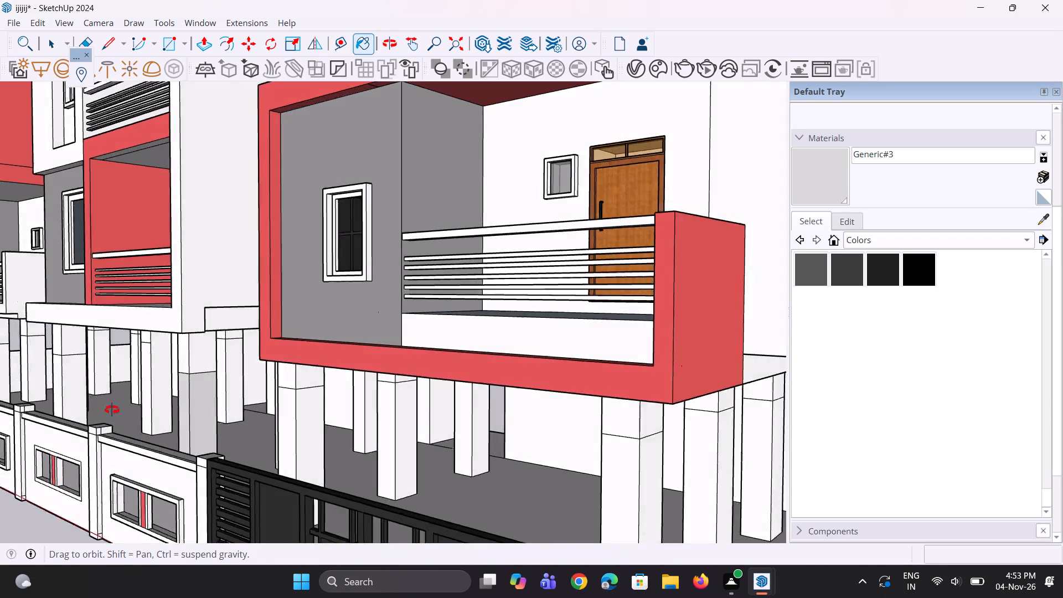
middle_drag(112, 410, 6, 396)
scroll(188, 402, up, 3)
scroll(203, 417, down, 5)
middle_drag(205, 418, 86, 406)
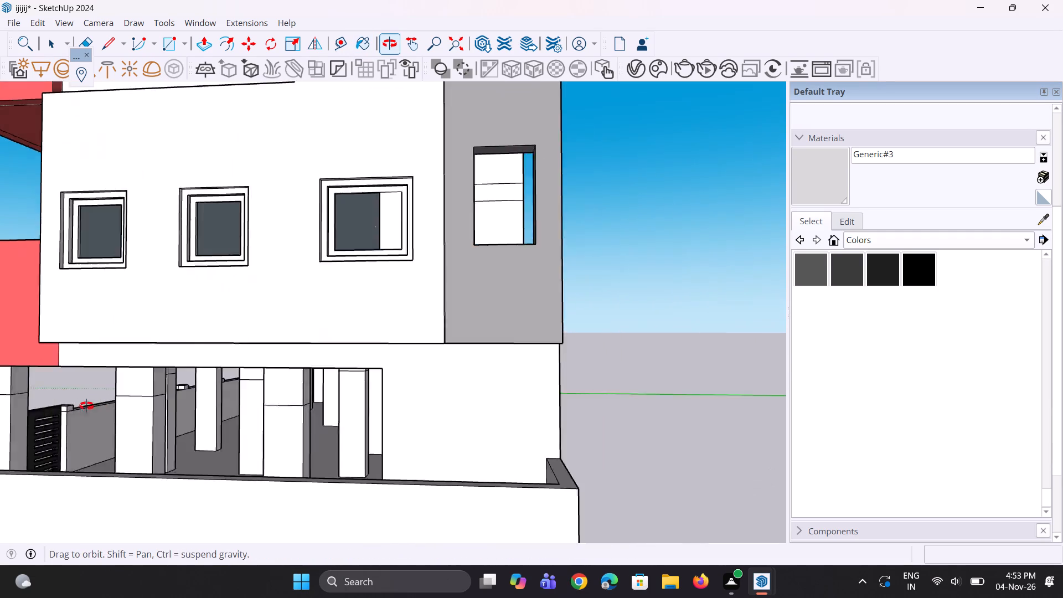
middle_drag(86, 406, 256, 409)
click(311, 416)
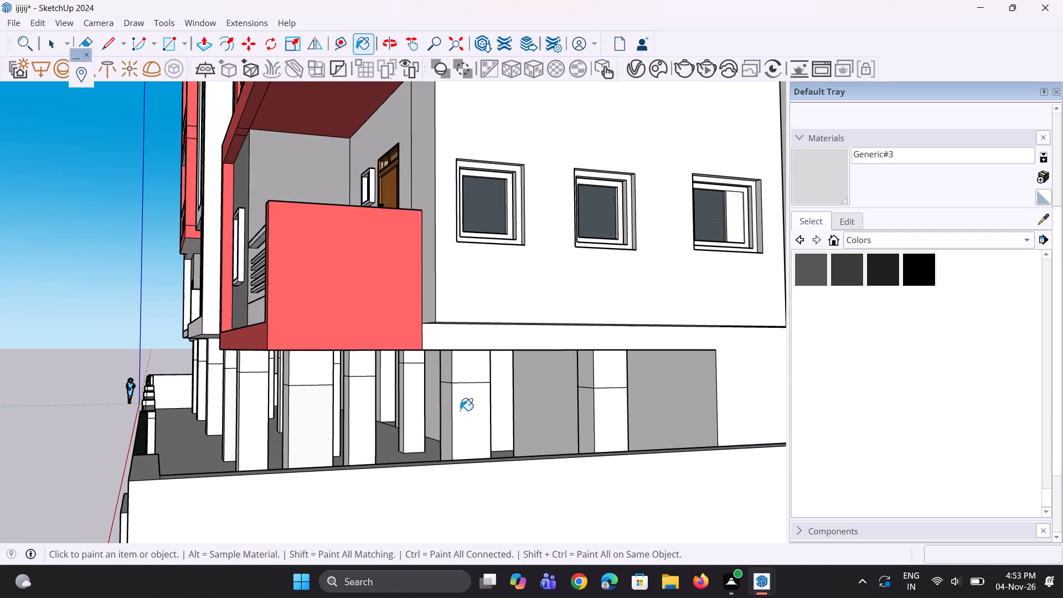
click(460, 410)
click(598, 412)
scroll(121, 96, down, 7)
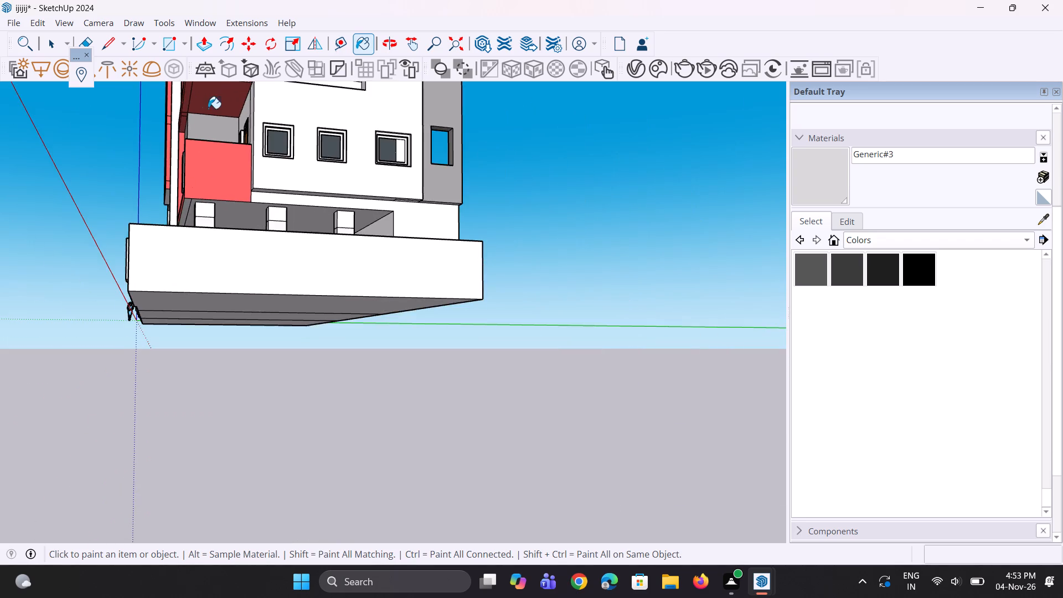
middle_drag(234, 149, 249, 209)
scroll(252, 229, up, 3)
scroll(207, 331, up, 5)
click(209, 333)
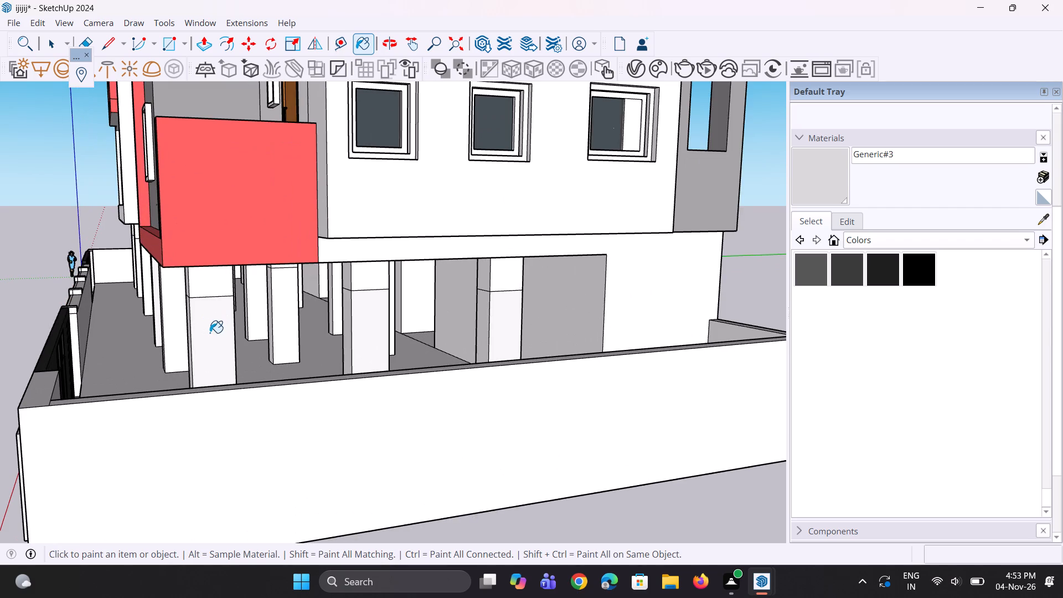
Paint the front and inner side faces of the same three outer-row columns with Generic#3 below the line.
middle_drag(218, 333, 360, 319)
click(347, 319)
middle_drag(343, 319, 527, 338)
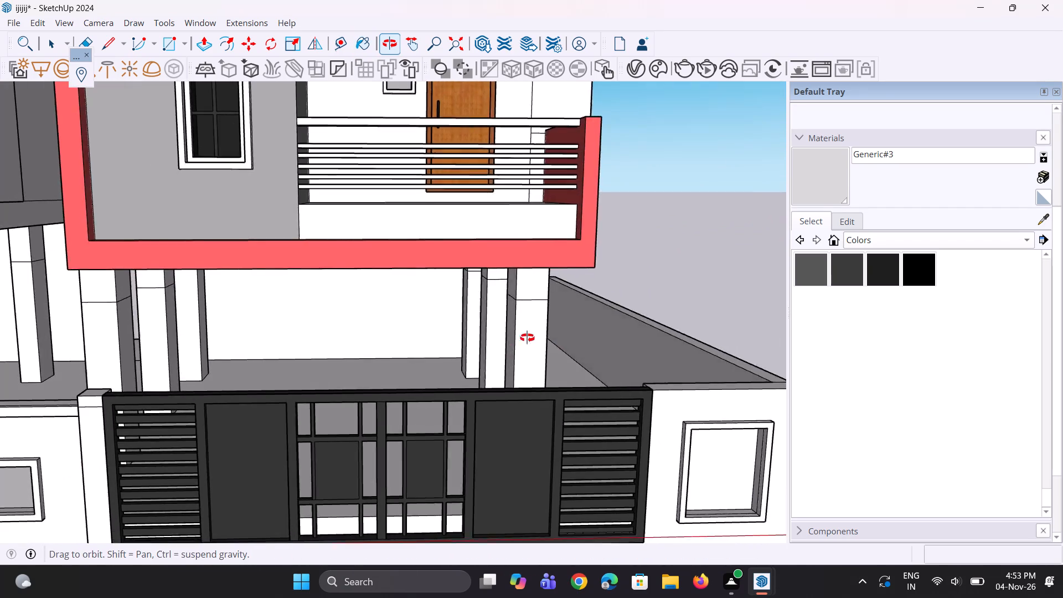
middle_drag(527, 338, 381, 330)
click(469, 305)
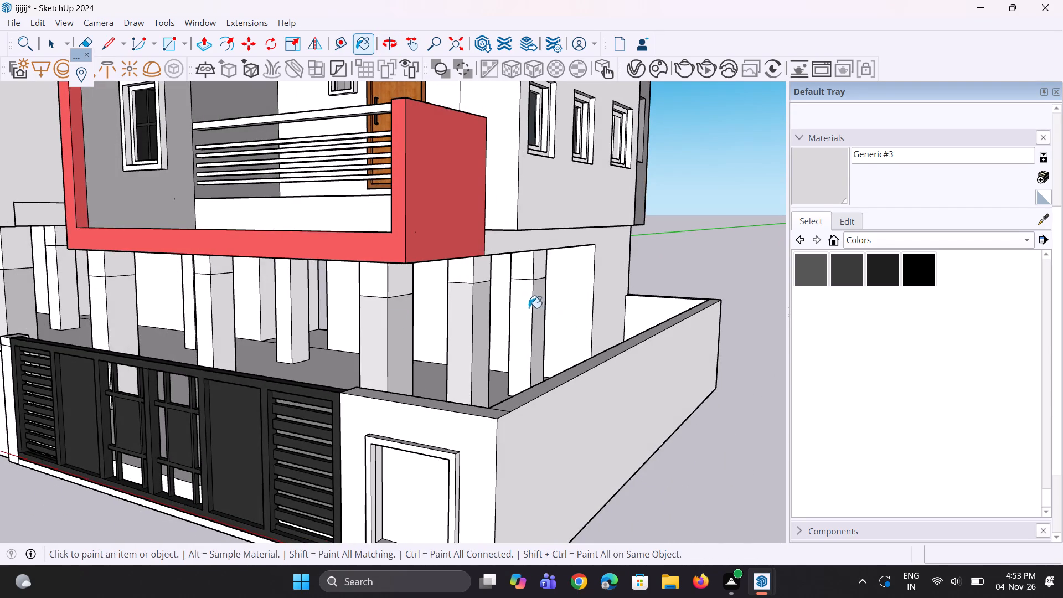
click(526, 310)
middle_drag(514, 325, 762, 339)
scroll(450, 300, up, 1)
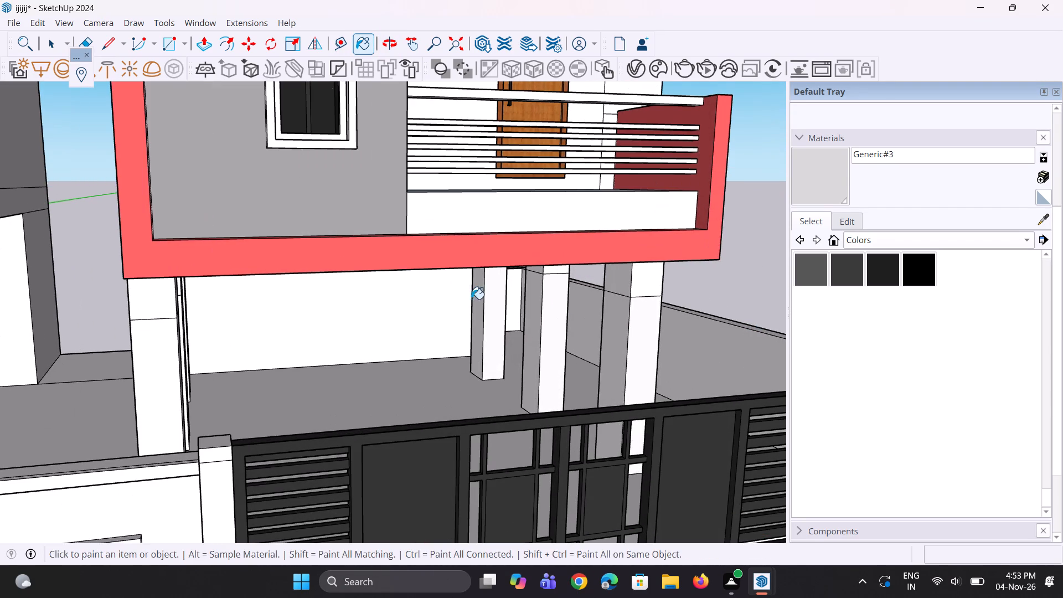
click(479, 300)
click(534, 315)
click(617, 334)
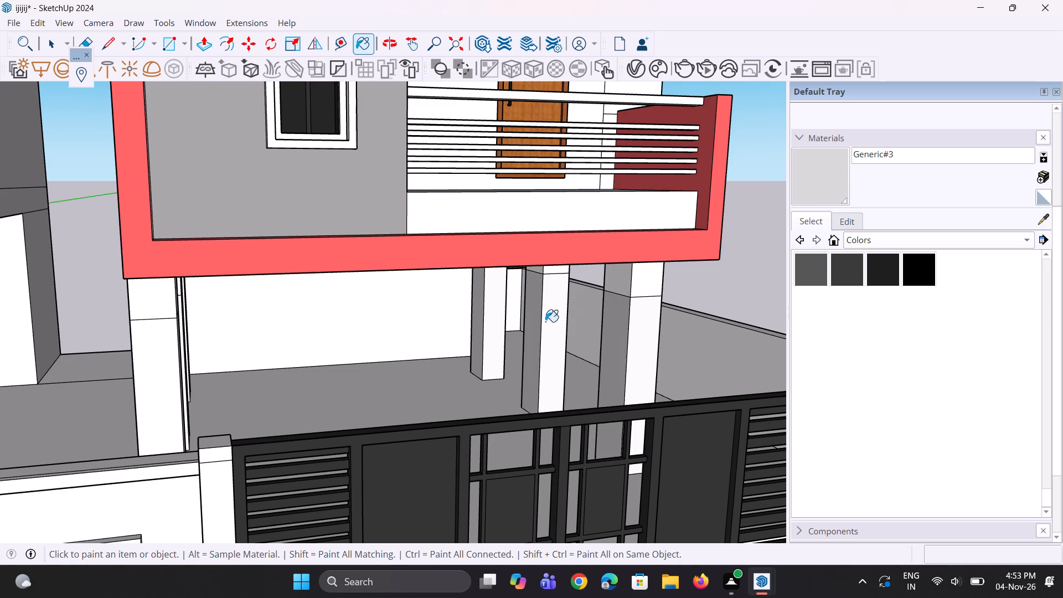
Paint the third tower's column row nearest the middle tower with Generic#3 below the line, on the front faces and side faces facing the outer row.
scroll(438, 309, down, 3)
click(271, 351)
middle_drag(268, 350, 72, 327)
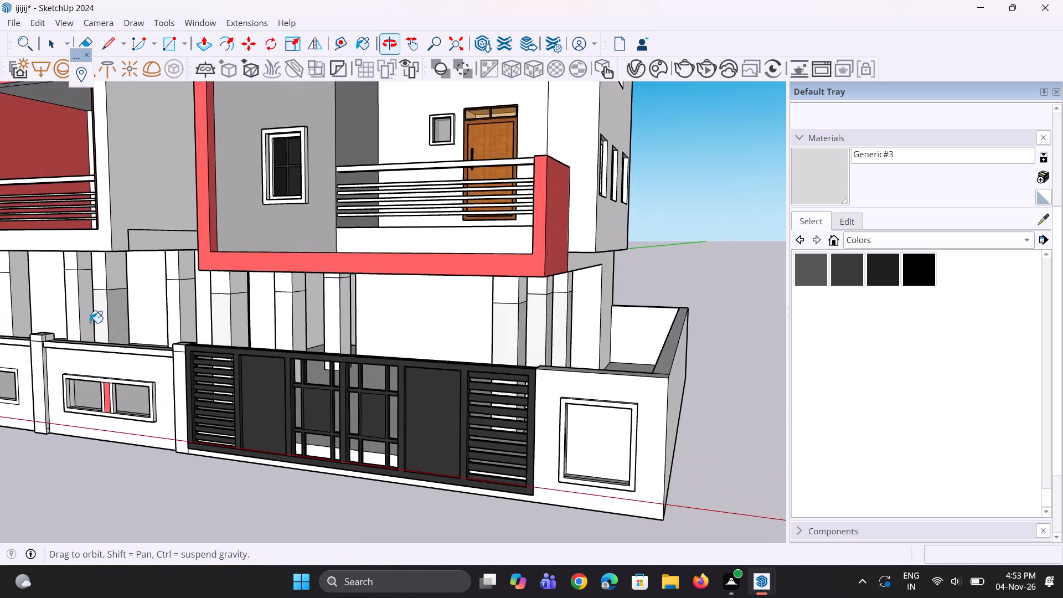
scroll(282, 308, up, 3)
click(287, 312)
scroll(330, 300, up, 3)
click(348, 296)
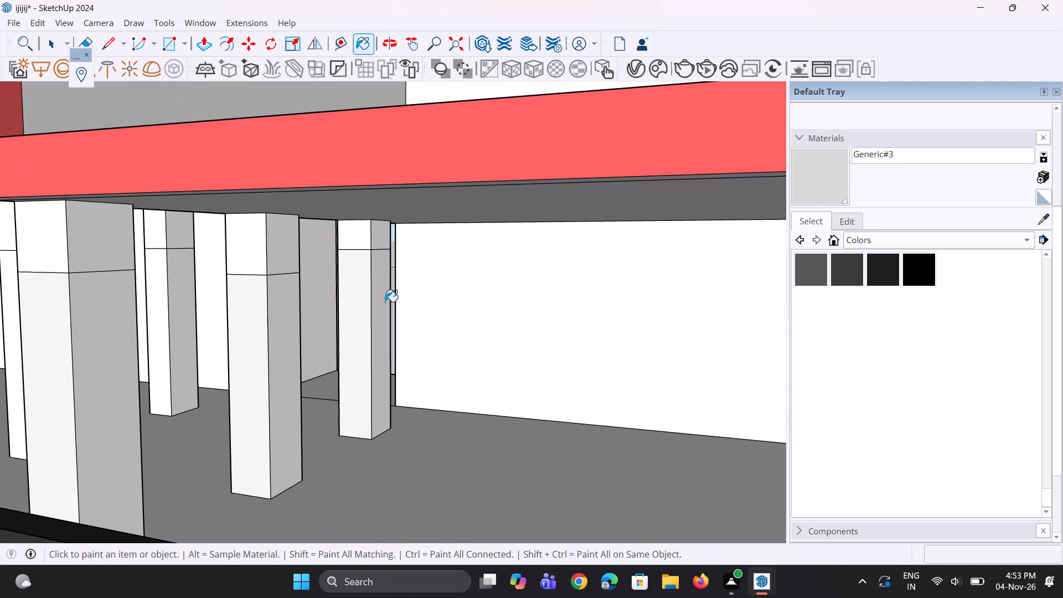
click(381, 302)
click(293, 345)
click(115, 422)
Paint the same row's side faces that face the middle tower with Generic#3 below the line, going over the front faces too.
middle_drag(143, 421, 152, 421)
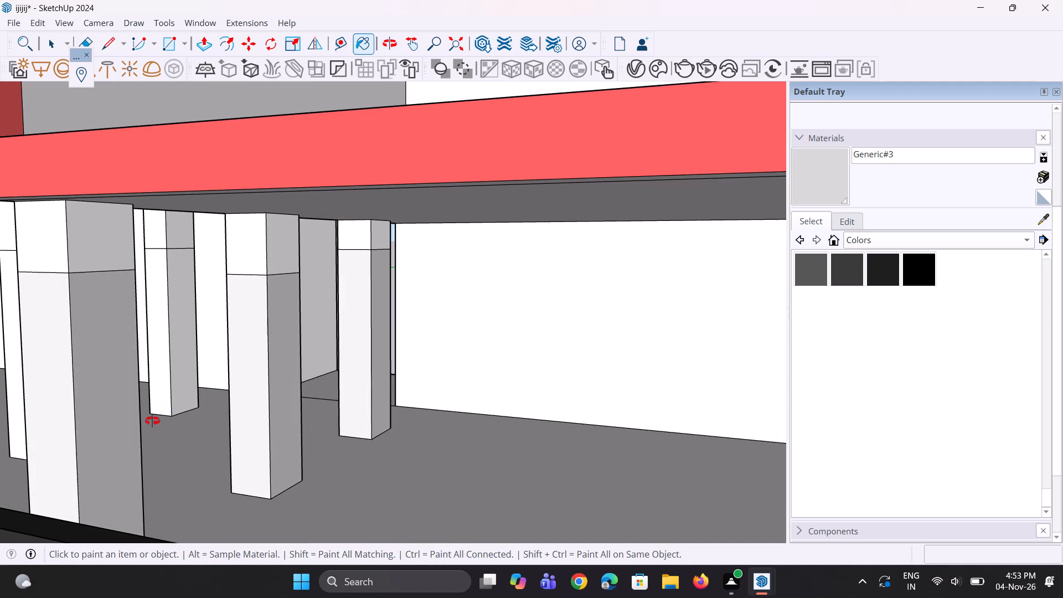
middle_drag(152, 421, 382, 408)
click(373, 352)
click(464, 337)
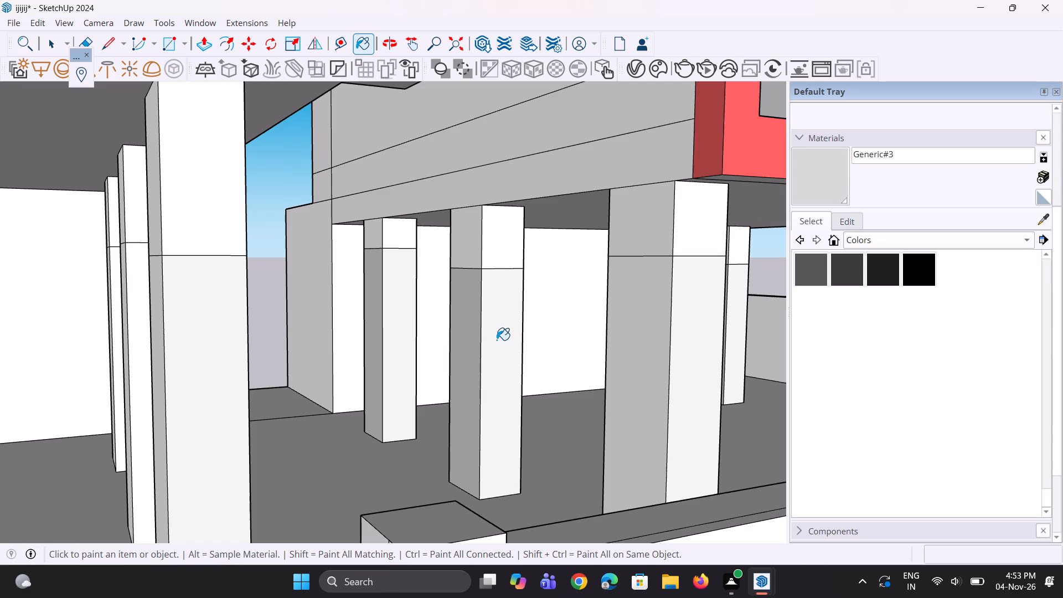
click(497, 341)
click(646, 345)
click(690, 341)
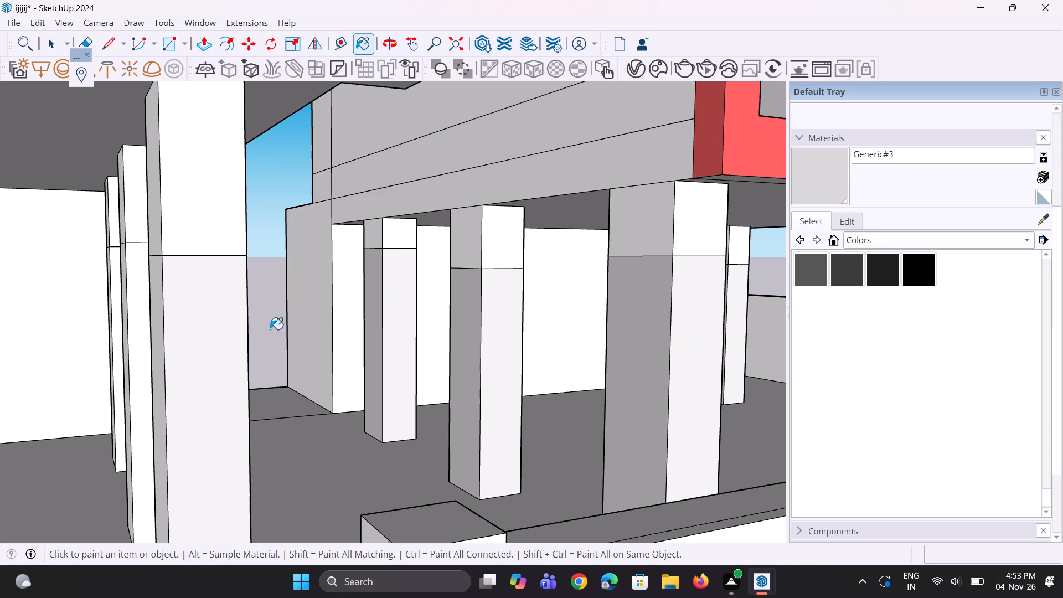
Paint the inner side face of the middle tower's front column nearest the third tower with Generic#3 below the line.
scroll(198, 279, down, 4)
scroll(203, 334, up, 2)
click(197, 331)
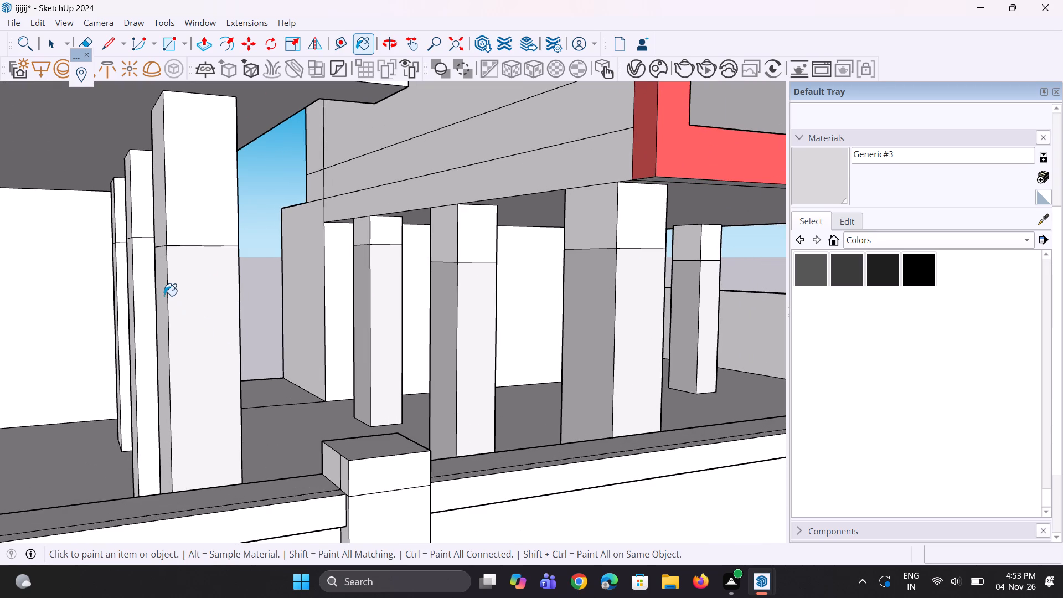
click(162, 296)
Paint the front and third-tower-facing side faces of the middle tower's column row nearest the third tower with Generic#3 below the line.
middle_drag(219, 310, 30, 311)
click(200, 313)
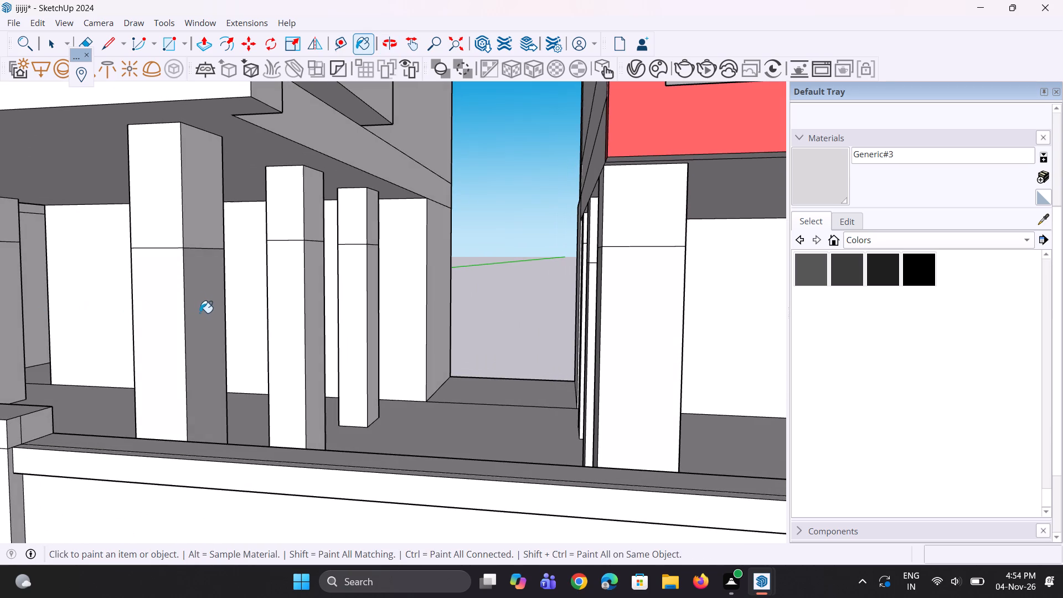
click(150, 338)
click(286, 298)
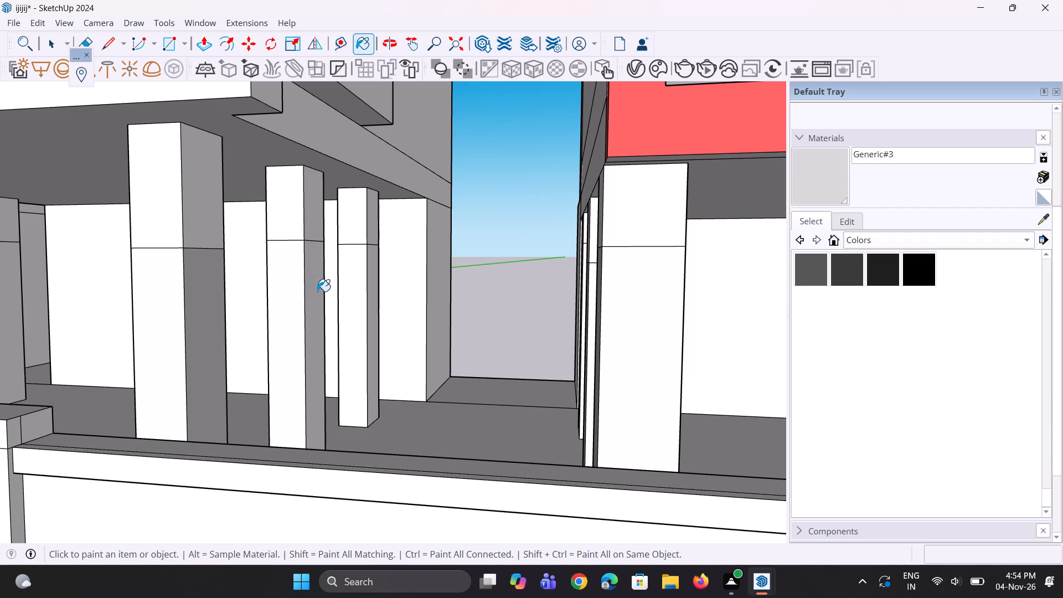
click(316, 292)
click(359, 287)
click(374, 285)
Paint the inner side faces of that row's middle and rear columns with Generic#3 below the line.
middle_drag(310, 332, 408, 350)
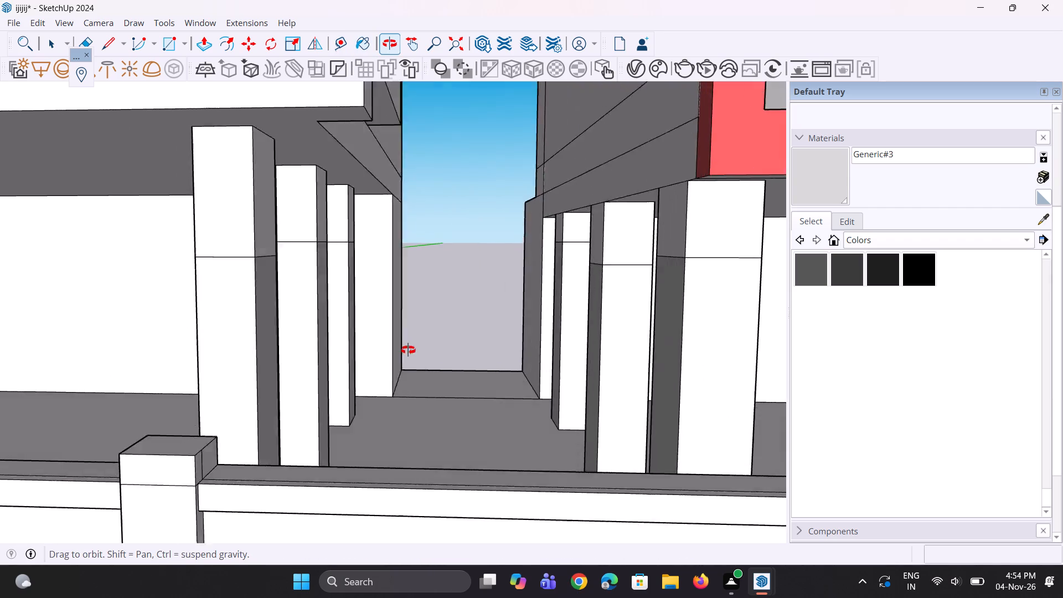
middle_drag(408, 350, 475, 347)
scroll(325, 311, up, 1)
click(309, 305)
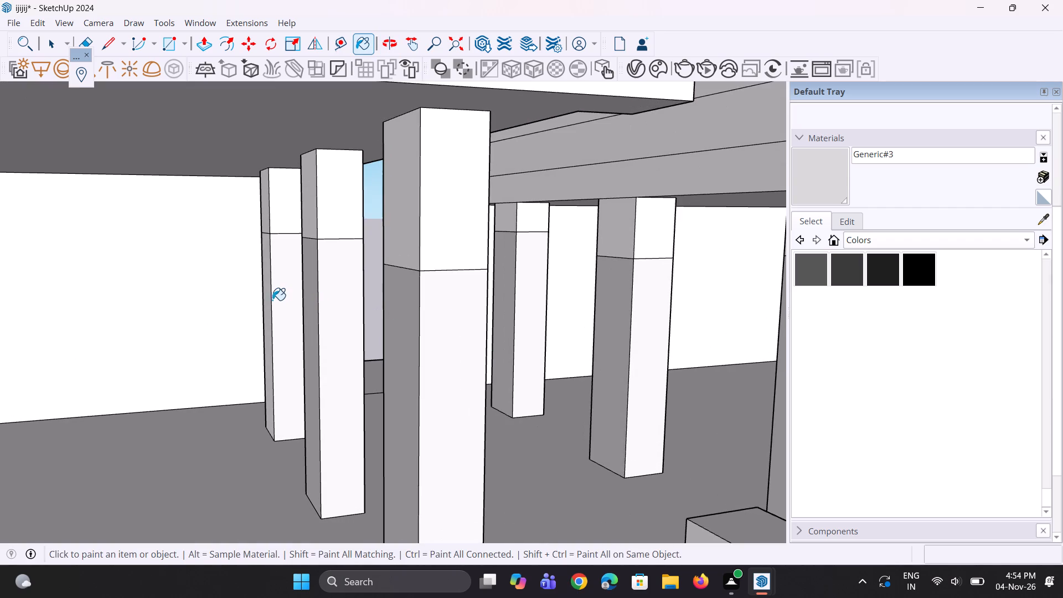
click(266, 300)
click(286, 303)
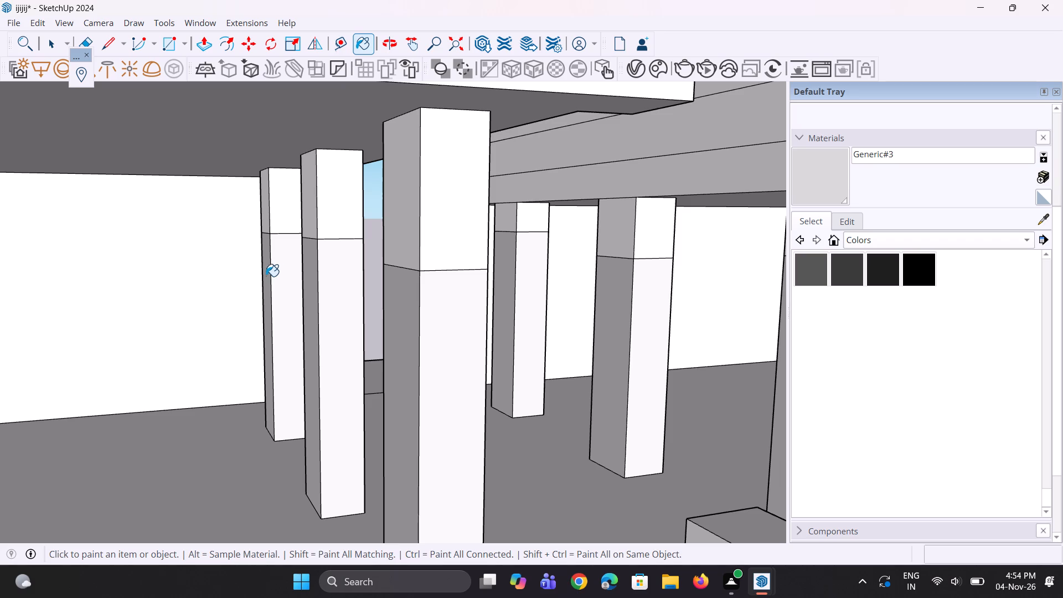
Paint the middle tower's column row nearest the first tower with Generic#3 below the line, on the front and inner side faces.
scroll(248, 271, down, 13)
scroll(123, 304, up, 4)
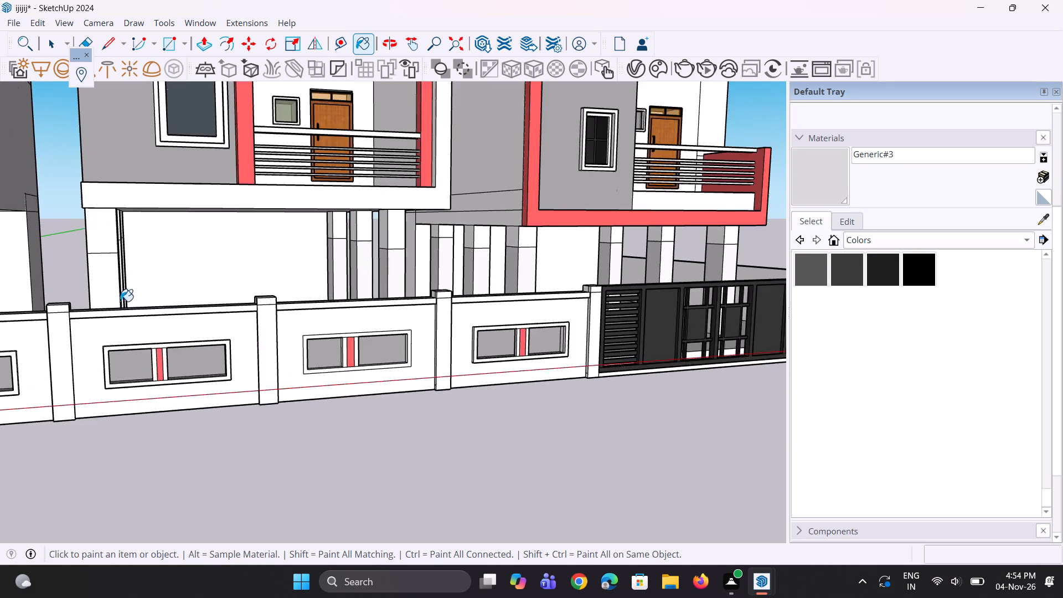
scroll(120, 301, up, 5)
click(106, 283)
middle_drag(106, 283, 32, 286)
scroll(122, 252, up, 4)
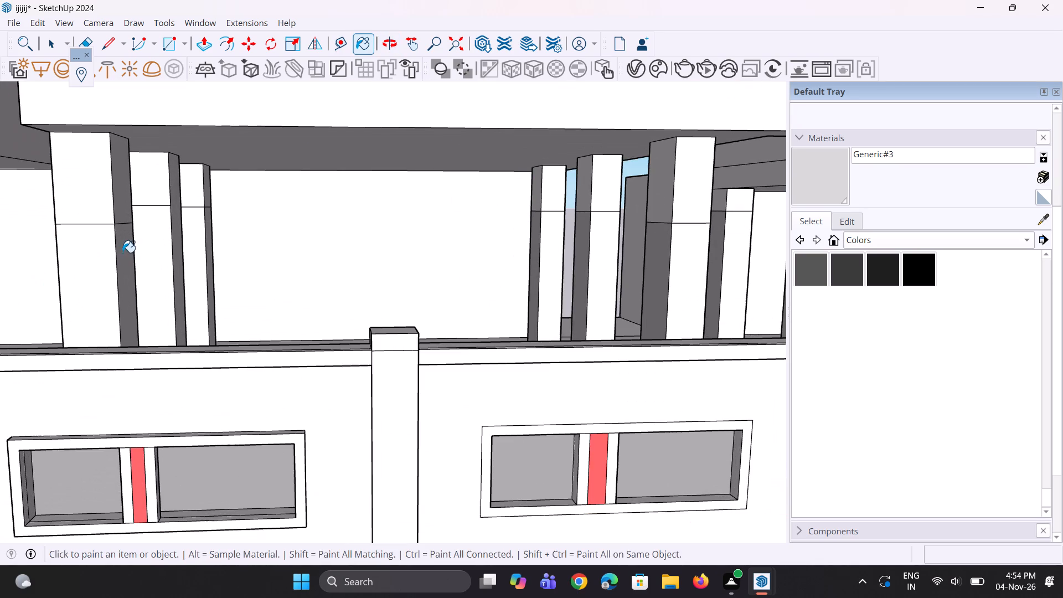
click(122, 252)
click(151, 254)
scroll(183, 249, up, 4)
click(178, 252)
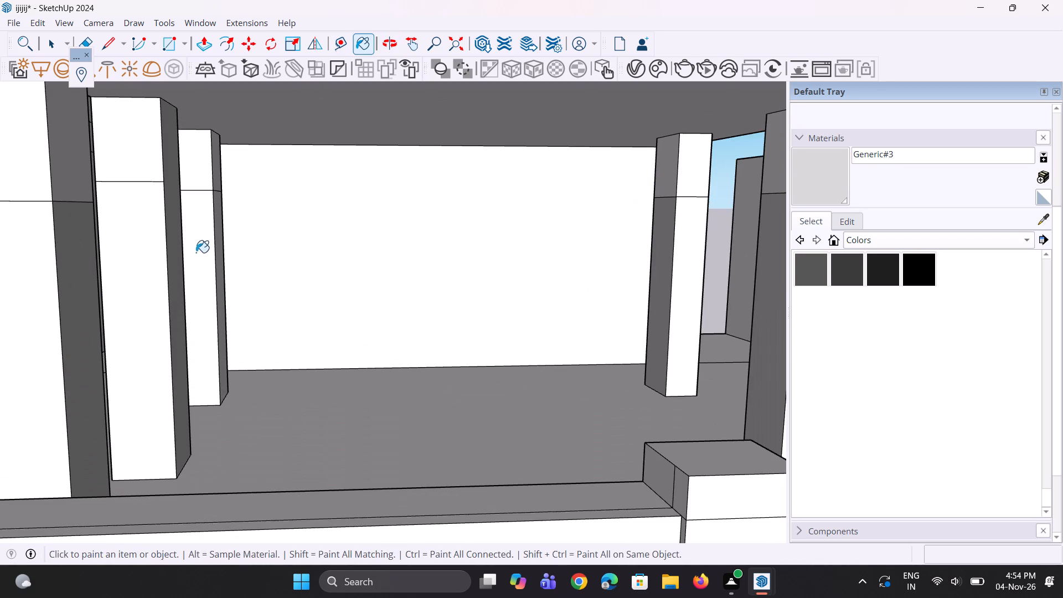
click(199, 252)
click(220, 258)
Paint the same row's side faces that face the first tower with Generic#3 below the line.
middle_drag(79, 333, 250, 310)
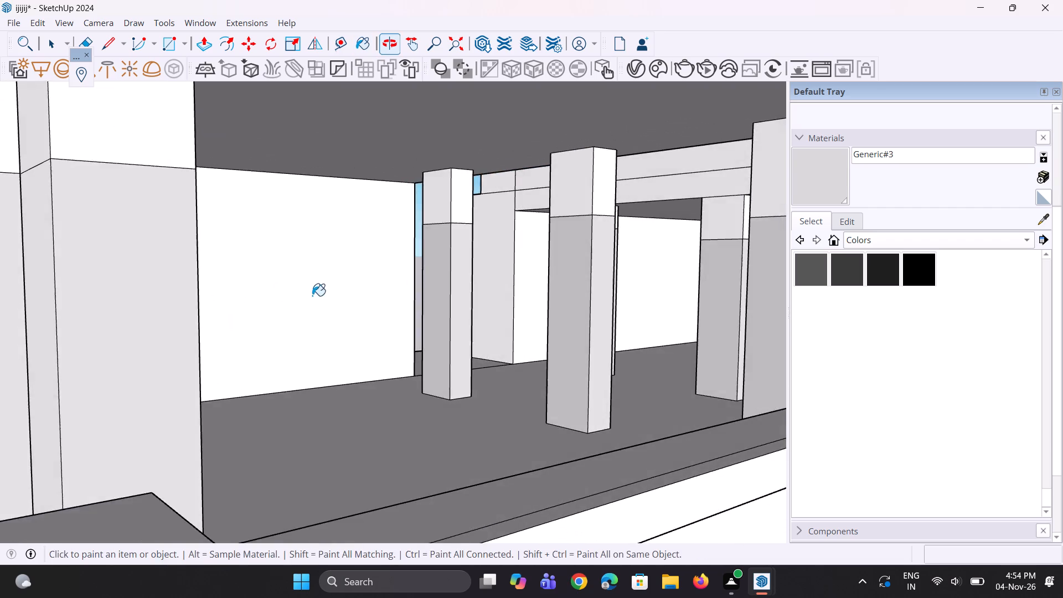
scroll(324, 293, down, 5)
scroll(223, 318, up, 3)
click(238, 300)
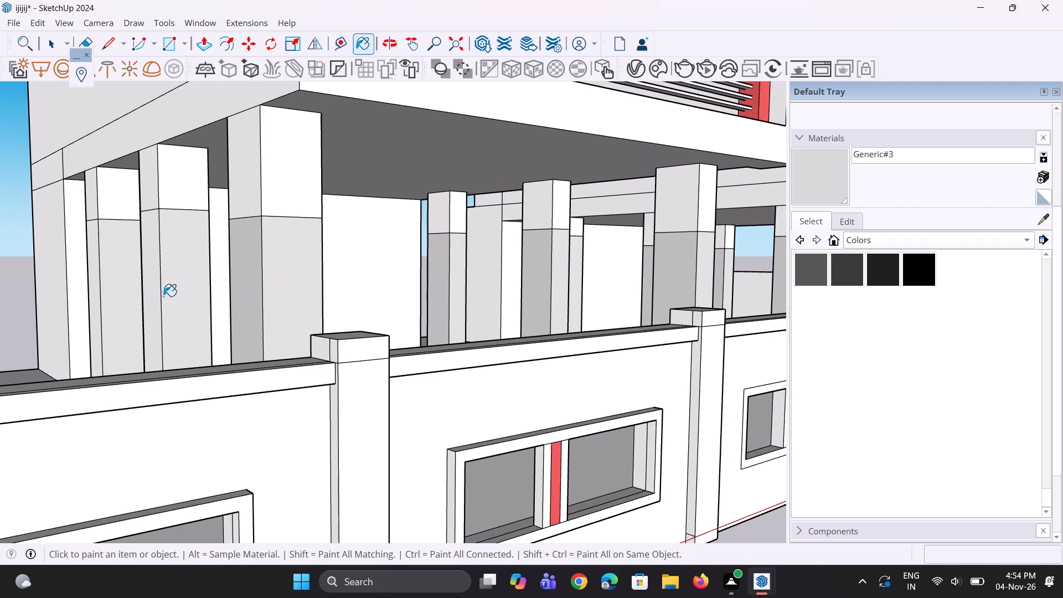
drag(158, 296, 150, 296)
click(113, 297)
click(97, 289)
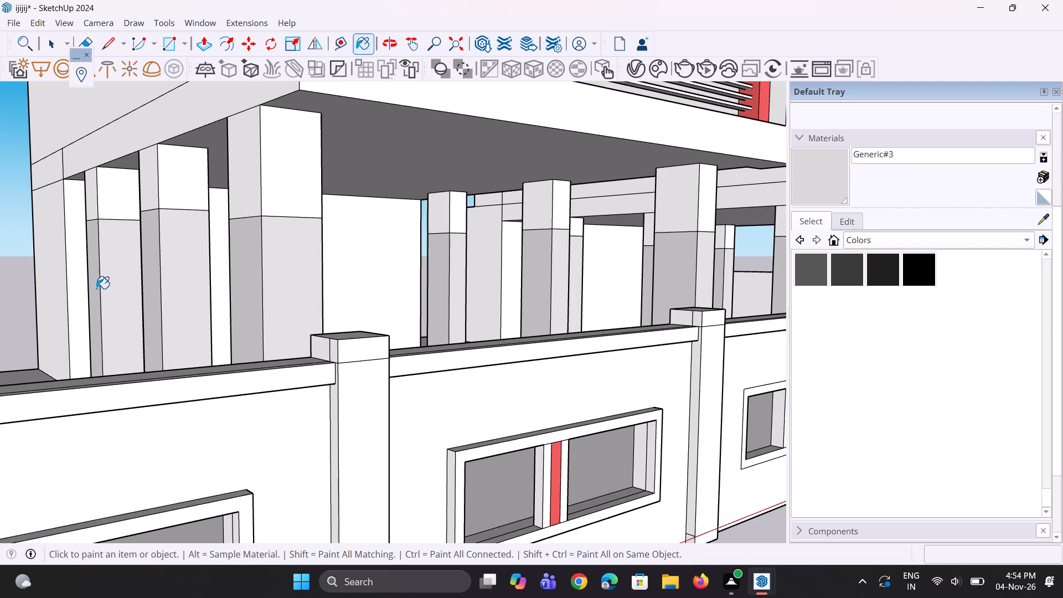
scroll(107, 288, up, 3)
middle_drag(126, 288, 380, 306)
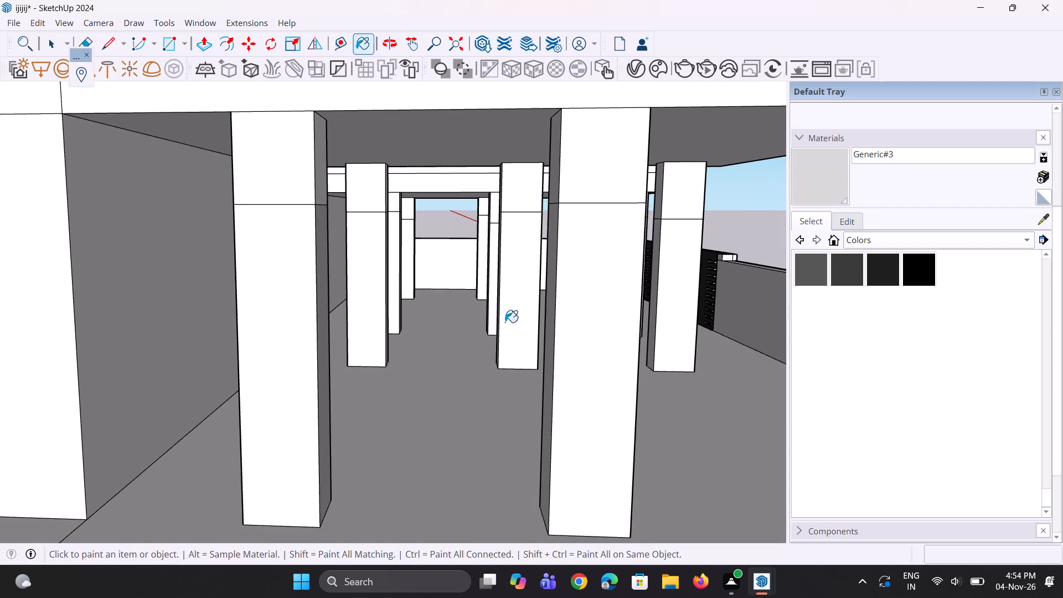
scroll(532, 338, up, 2)
click(566, 349)
Paint the first tower's front column nearest the middle tower with Generic#3 below the line, on its front and inner side faces.
middle_drag(536, 341, 408, 319)
scroll(371, 294, down, 6)
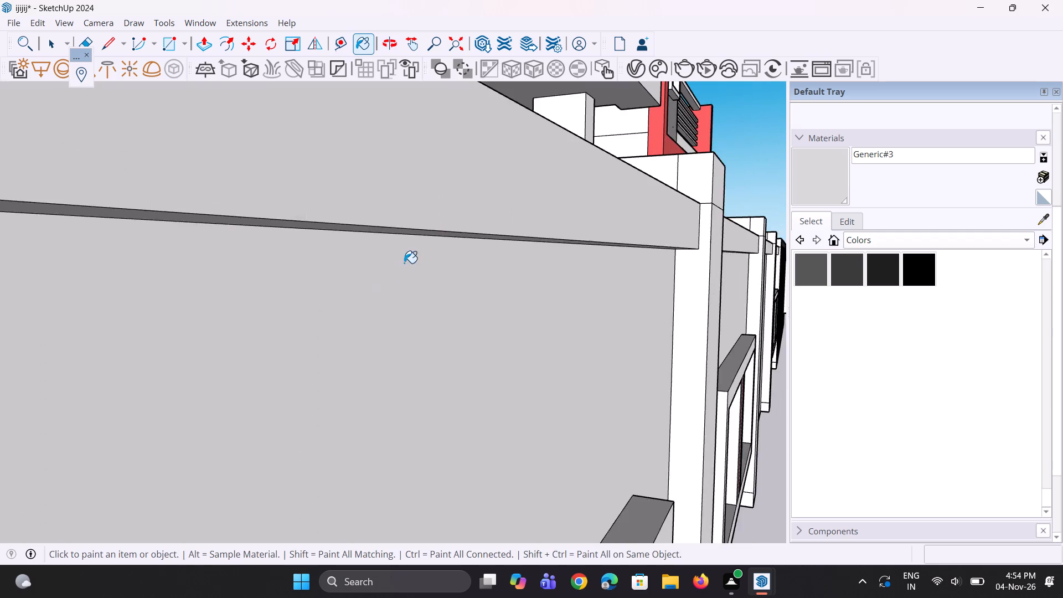
scroll(404, 263, down, 12)
middle_drag(509, 220, 505, 279)
scroll(505, 279, up, 1)
scroll(505, 279, down, 12)
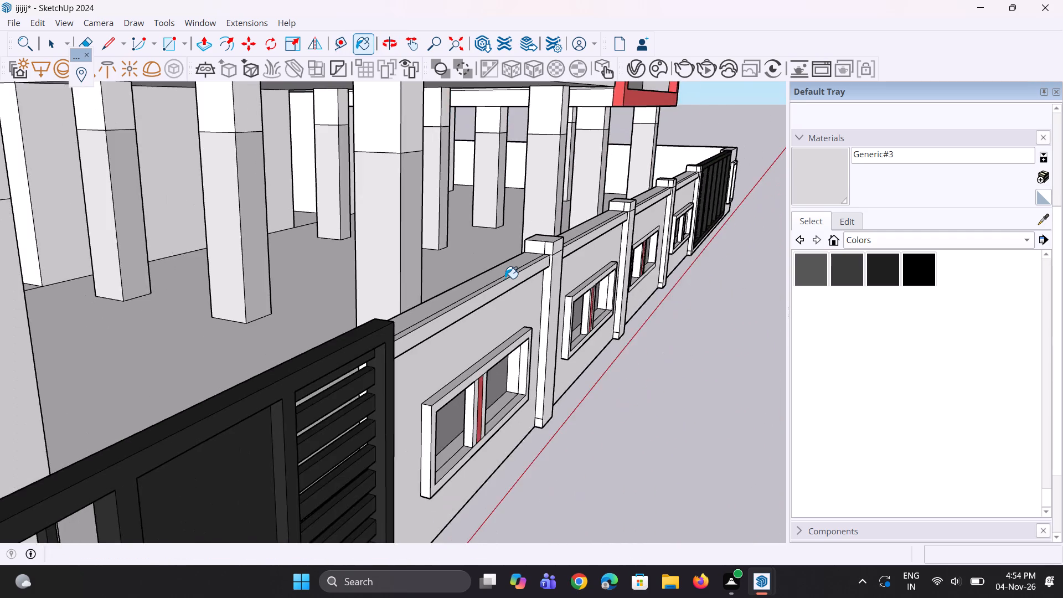
scroll(505, 279, down, 10)
scroll(347, 252, up, 2)
click(343, 294)
scroll(334, 302, up, 4)
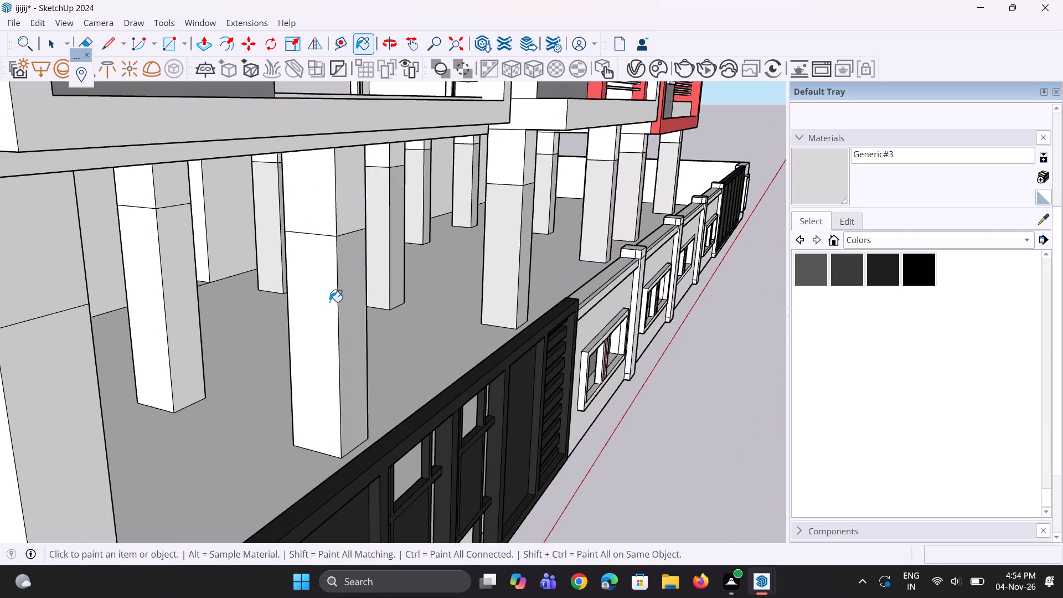
click(328, 302)
Paint that row's middle-tower-facing side faces and the front faces of its two columns behind with Generic#3 below the line.
middle_drag(364, 284, 35, 346)
scroll(132, 295, up, 2)
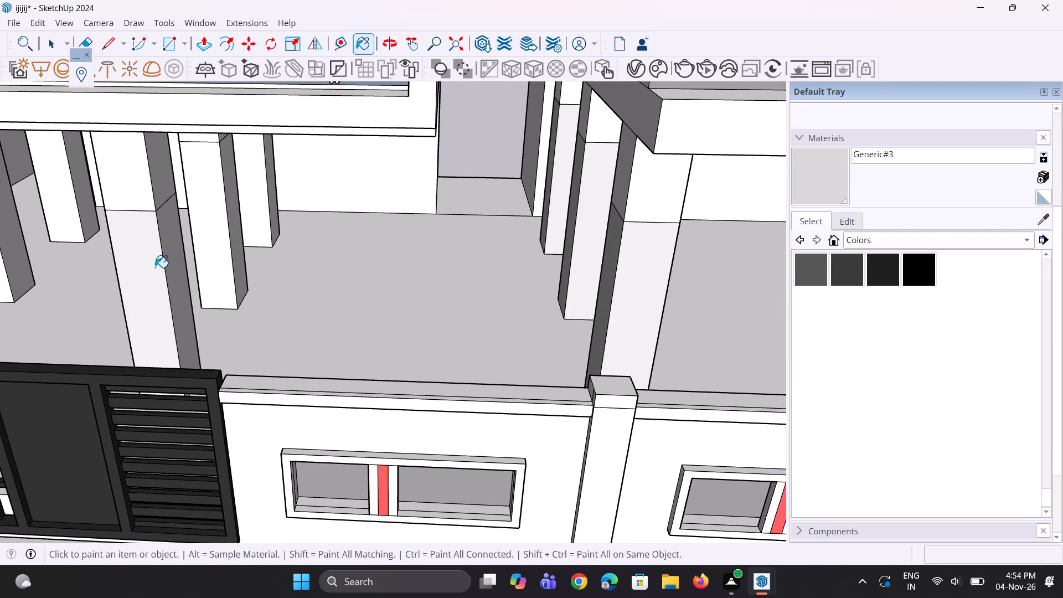
click(172, 259)
click(207, 233)
click(235, 219)
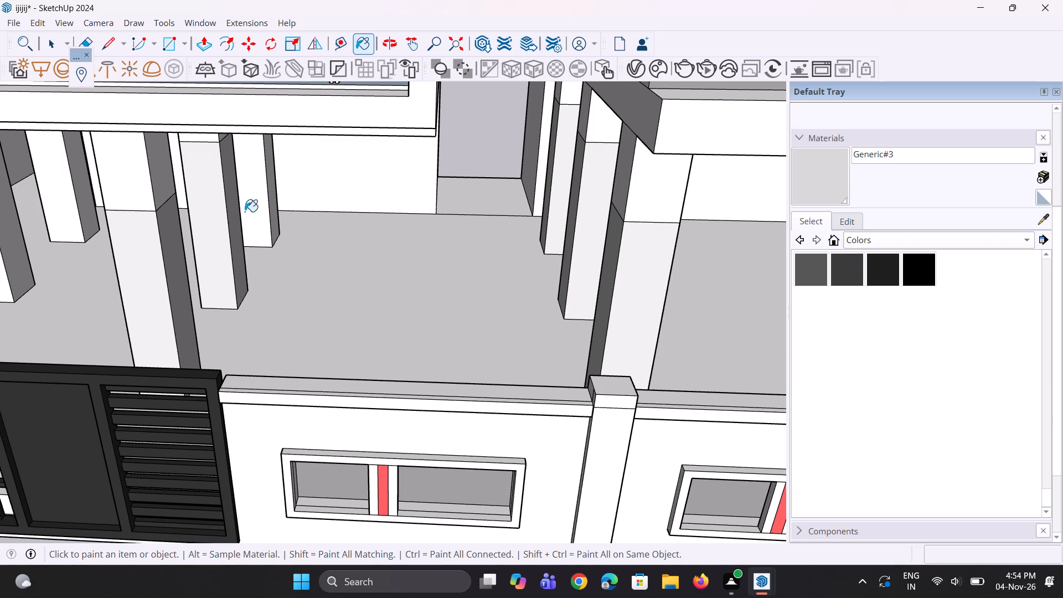
click(248, 205)
click(271, 193)
middle_drag(220, 233, 400, 175)
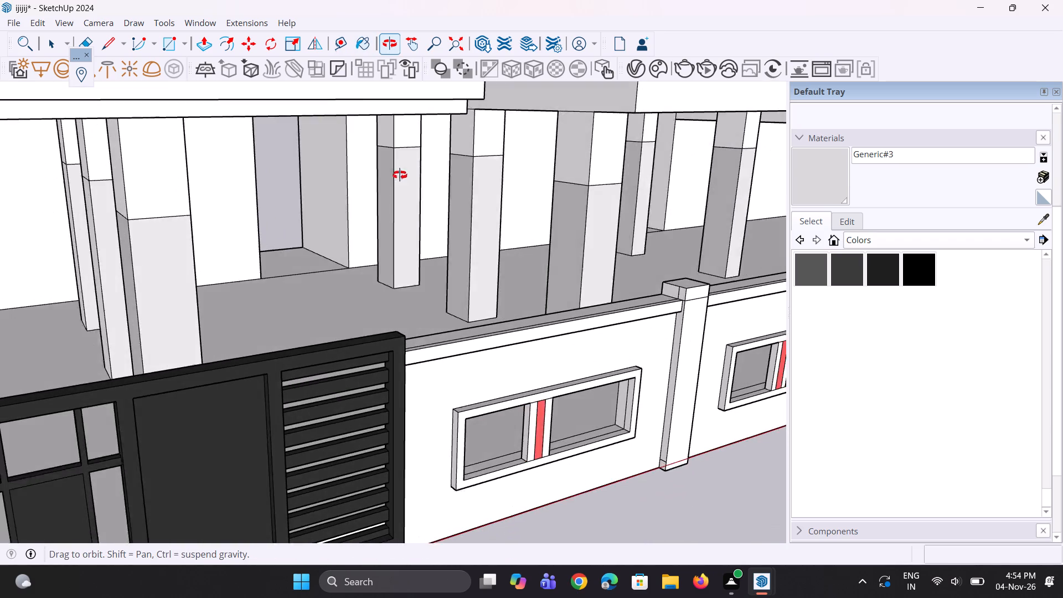
Paint the outer side faces of the first tower's column row farthest from the middle tower with Generic#3 below the line.
middle_drag(400, 175, 411, 174)
scroll(84, 274, up, 1)
click(84, 273)
click(46, 262)
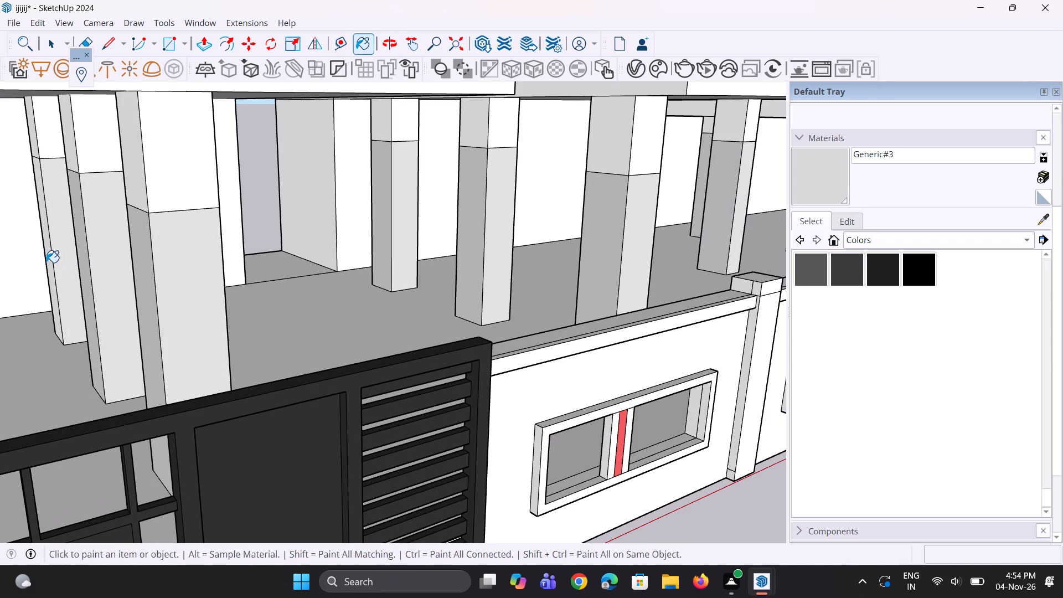
click(63, 249)
scroll(182, 276, down, 11)
scroll(254, 271, down, 5)
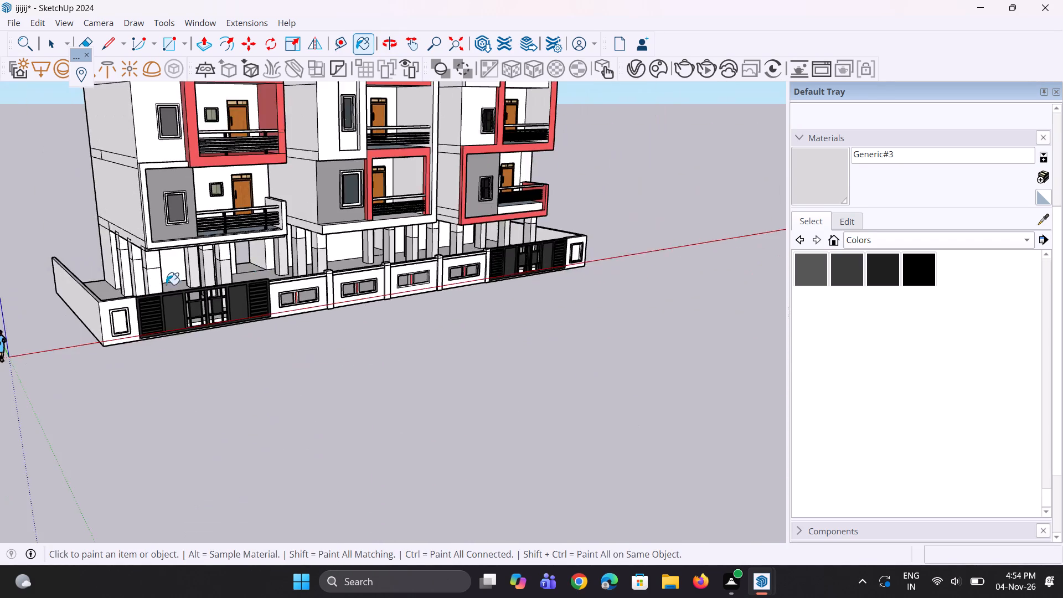
scroll(131, 292, up, 9)
click(190, 265)
scroll(152, 272, up, 3)
click(158, 274)
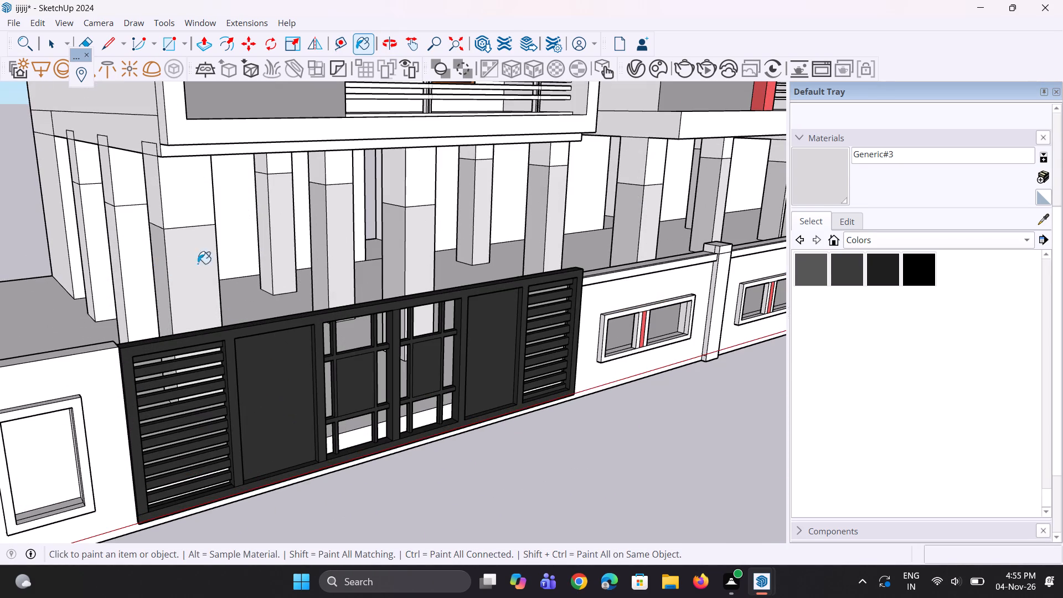
Paint the remaining front and side faces of that row's columns behind the first tower's gate with Generic#3 below the line.
middle_drag(210, 257, 0, 288)
scroll(146, 244, up, 4)
click(190, 234)
scroll(198, 231, up, 1)
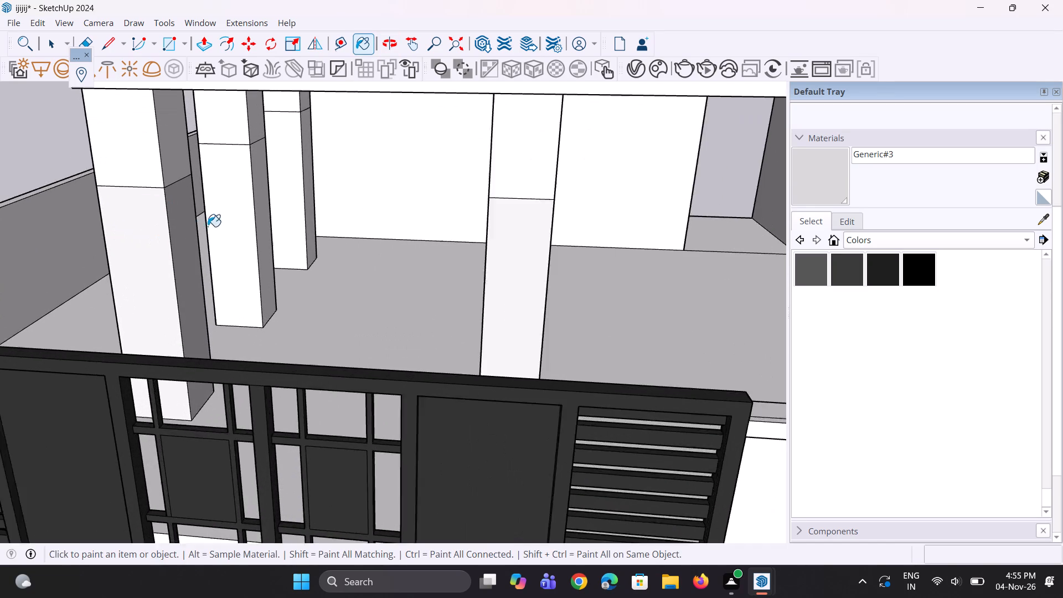
scroll(208, 226, up, 2)
click(222, 214)
click(273, 221)
click(301, 198)
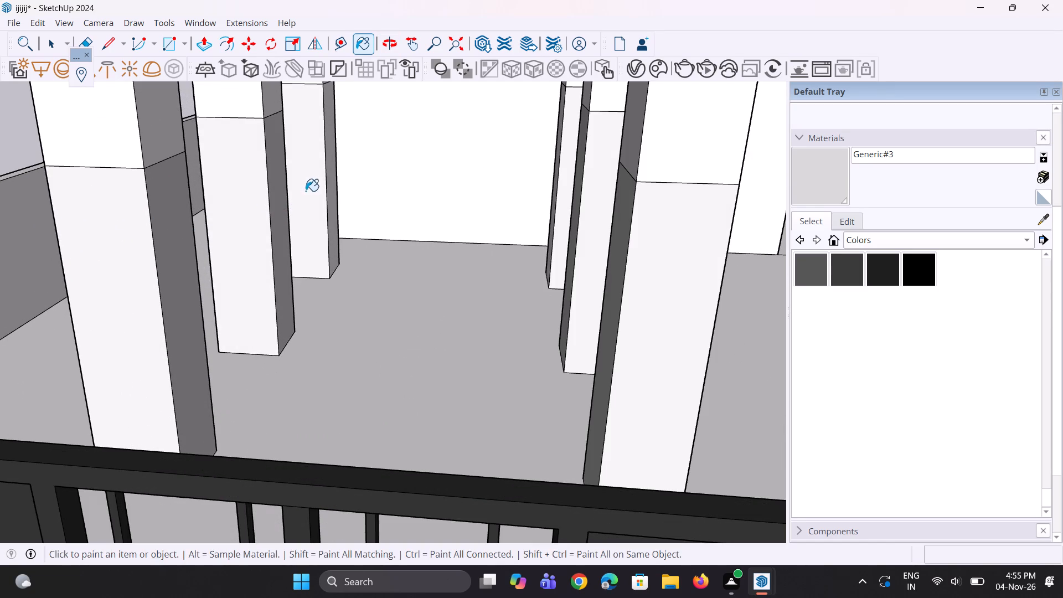
click(328, 194)
middle_drag(274, 242, 513, 240)
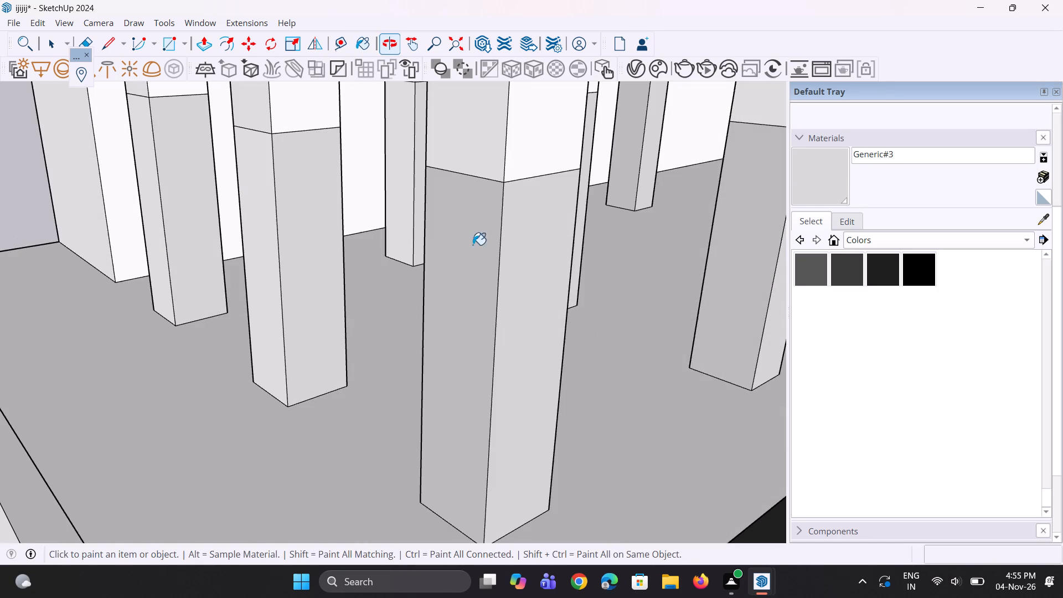
click(264, 283)
click(159, 254)
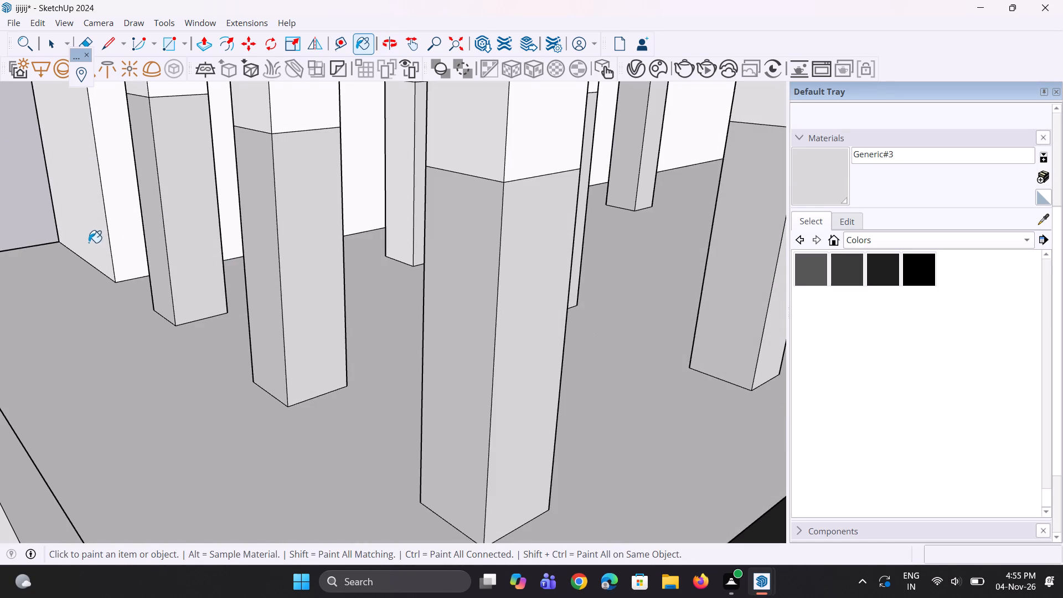
Examine the three towers and their ground-floor columns from the front.
scroll(157, 281, down, 11)
middle_drag(269, 265, 156, 219)
scroll(98, 218, down, 6)
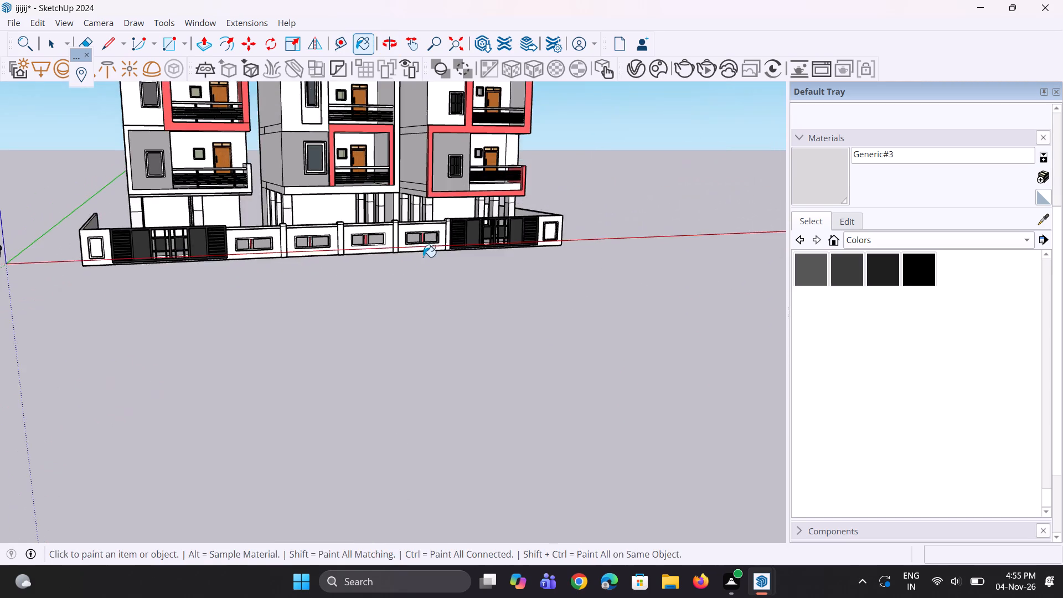
middle_drag(419, 261, 478, 290)
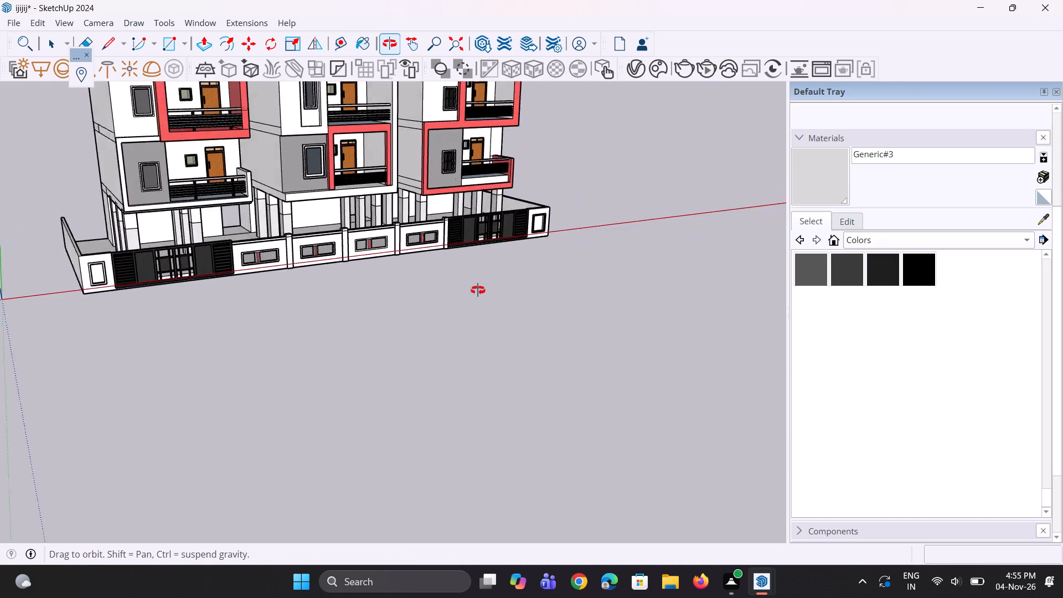
middle_drag(478, 290, 474, 254)
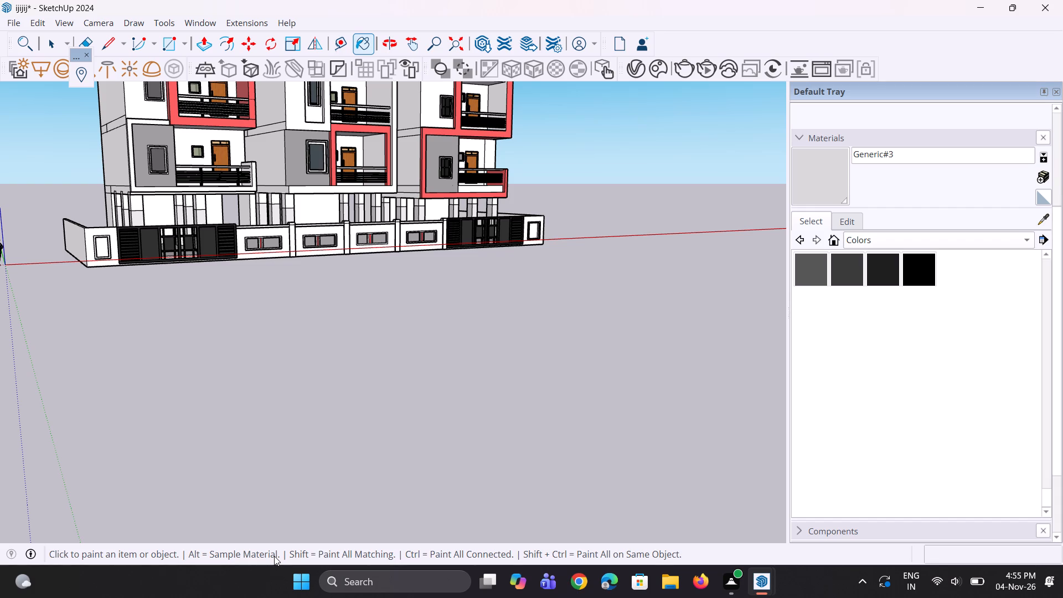
scroll(168, 555, down, 5)
middle_drag(214, 467, 197, 430)
scroll(101, 499, down, 12)
key(space)
key(space)
key(space)
Paint the top and front faces of the handrail and uppermost slim rail on the third tower's lowest balcony with Color M07.
scroll(223, 376, up, 4)
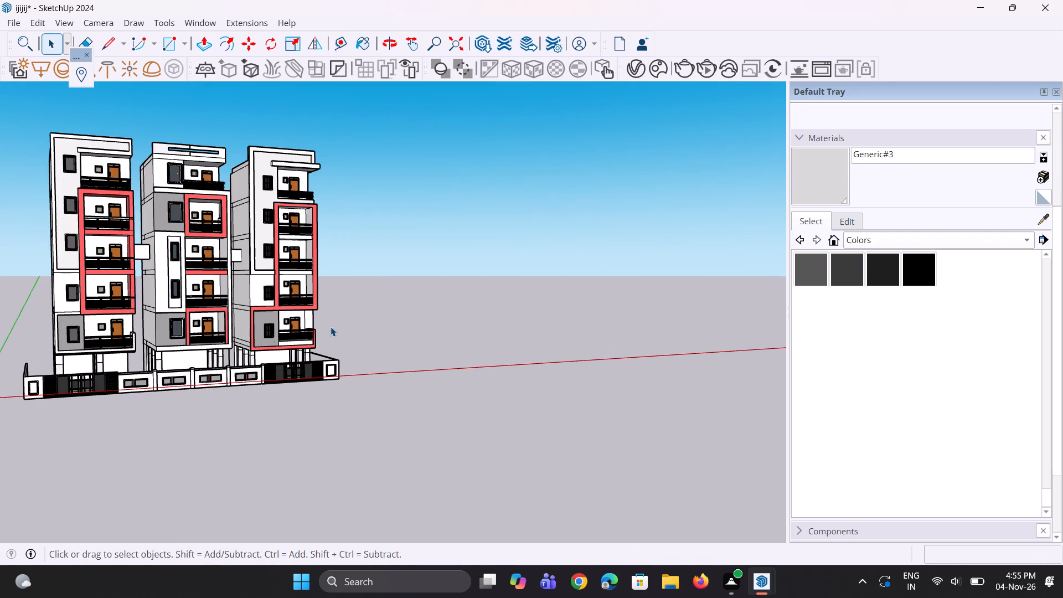
scroll(510, 338, up, 1)
click(853, 271)
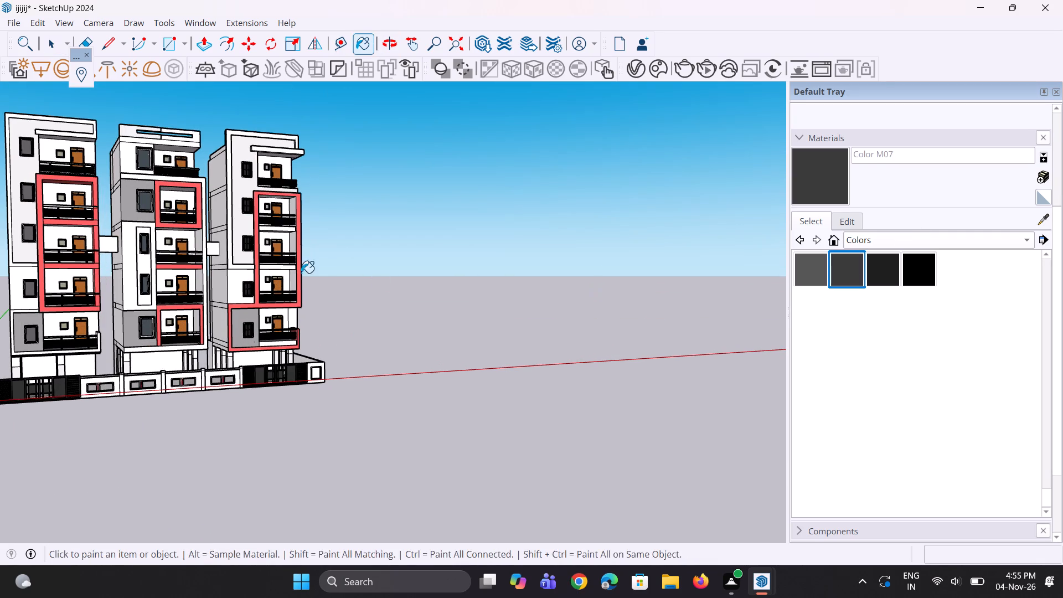
middle_drag(301, 281, 301, 339)
scroll(291, 342, up, 20)
scroll(291, 342, up, 4)
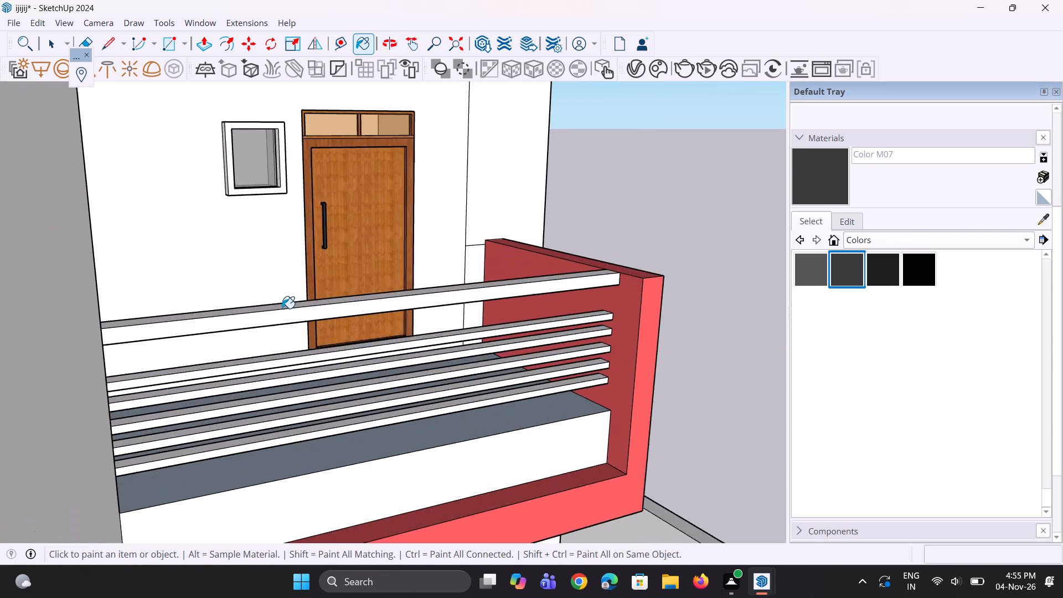
scroll(282, 308, up, 6)
click(282, 308)
click(288, 318)
scroll(325, 377, up, 2)
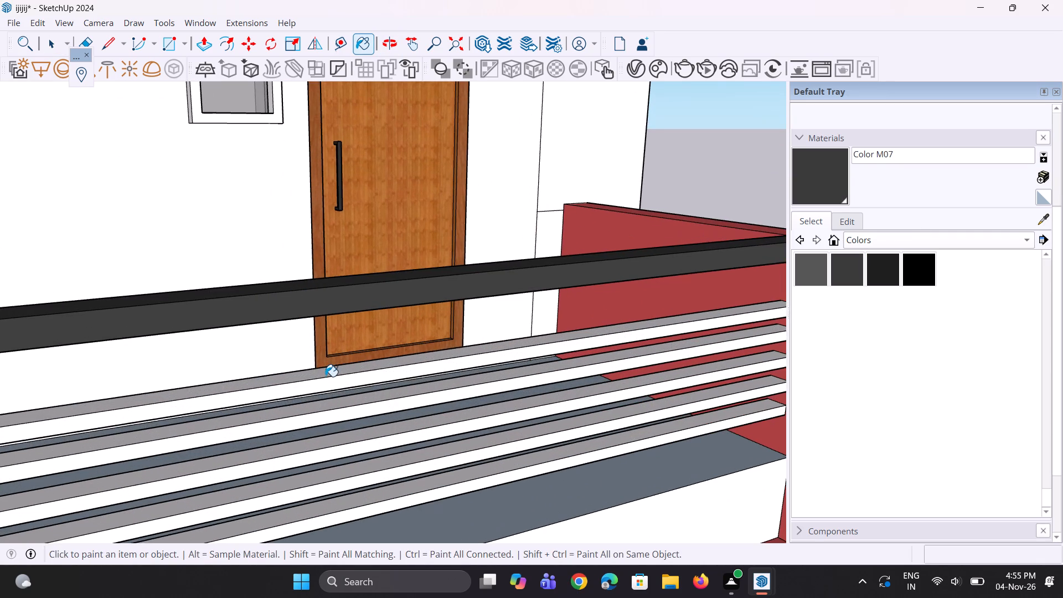
click(325, 377)
click(331, 380)
Paint the top and front faces of the lowest balcony's four remaining slim rails with Color M07.
scroll(336, 406, up, 3)
middle_drag(334, 389, 331, 346)
middle_drag(387, 236, 369, 303)
scroll(368, 314, up, 3)
click(383, 328)
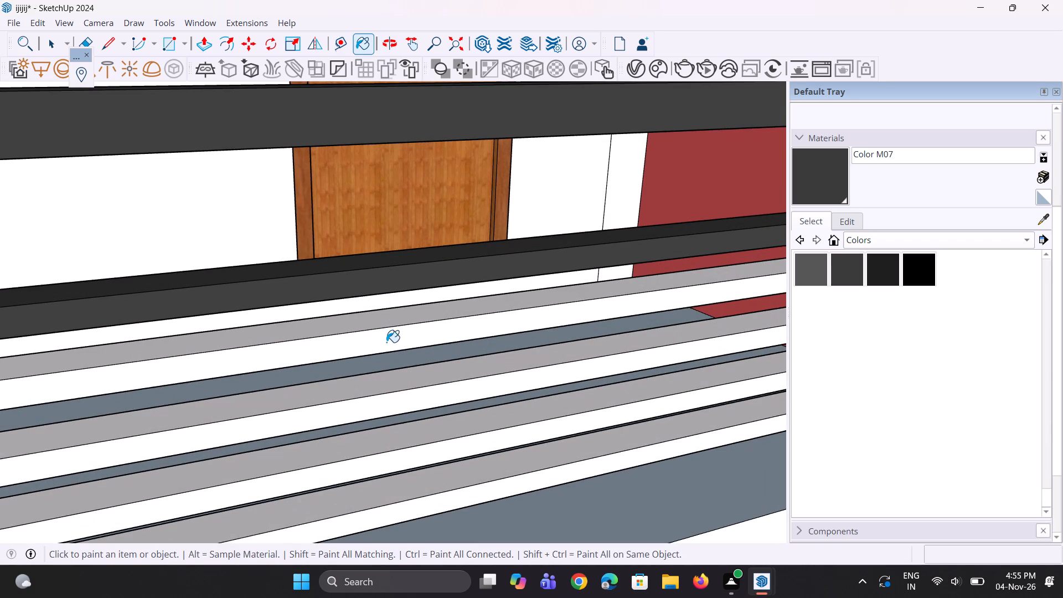
click(386, 342)
click(394, 324)
scroll(409, 365, up, 1)
click(410, 378)
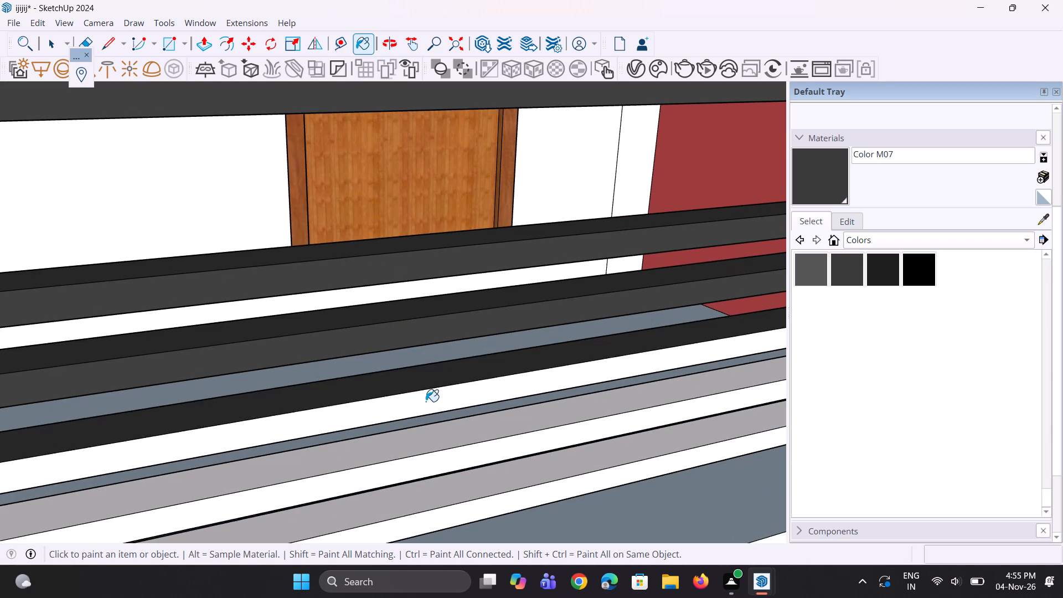
click(426, 401)
scroll(355, 329, down, 4)
scroll(523, 495, up, 3)
click(472, 362)
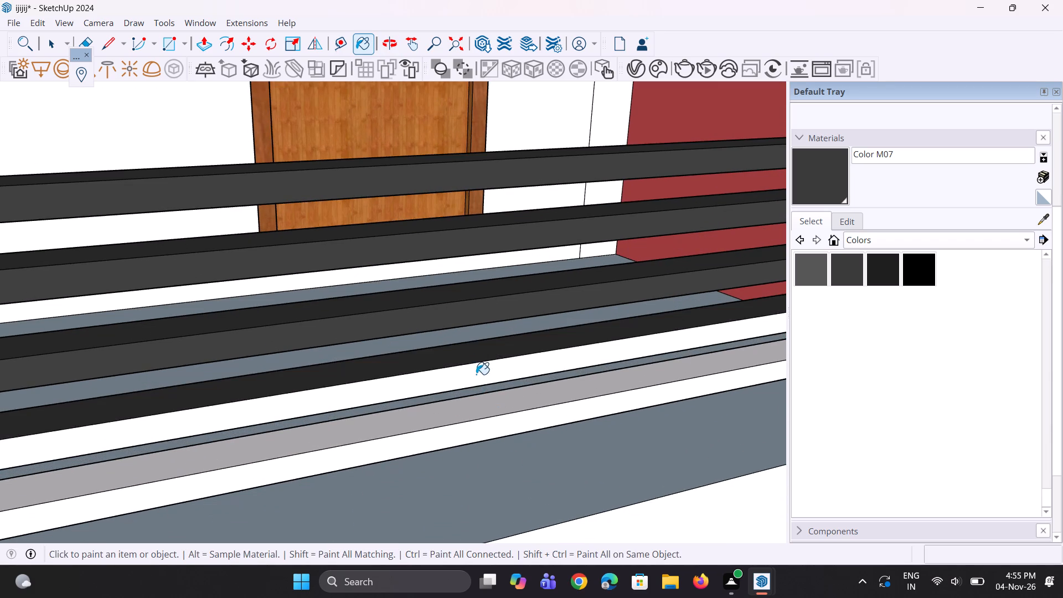
click(476, 374)
click(482, 410)
click(493, 427)
Paint the undersides of the lowest balcony's handrail and five slim rails with Color M07.
middle_drag(494, 427, 487, 350)
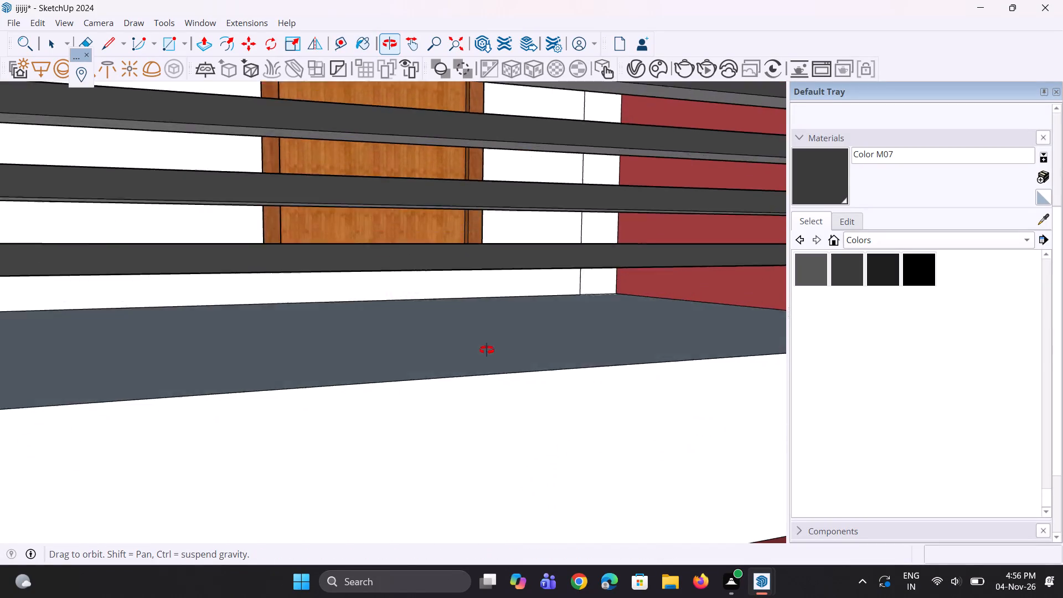
middle_drag(487, 350, 484, 333)
scroll(456, 430, down, 5)
middle_drag(540, 304, 531, 257)
scroll(440, 452, down, 5)
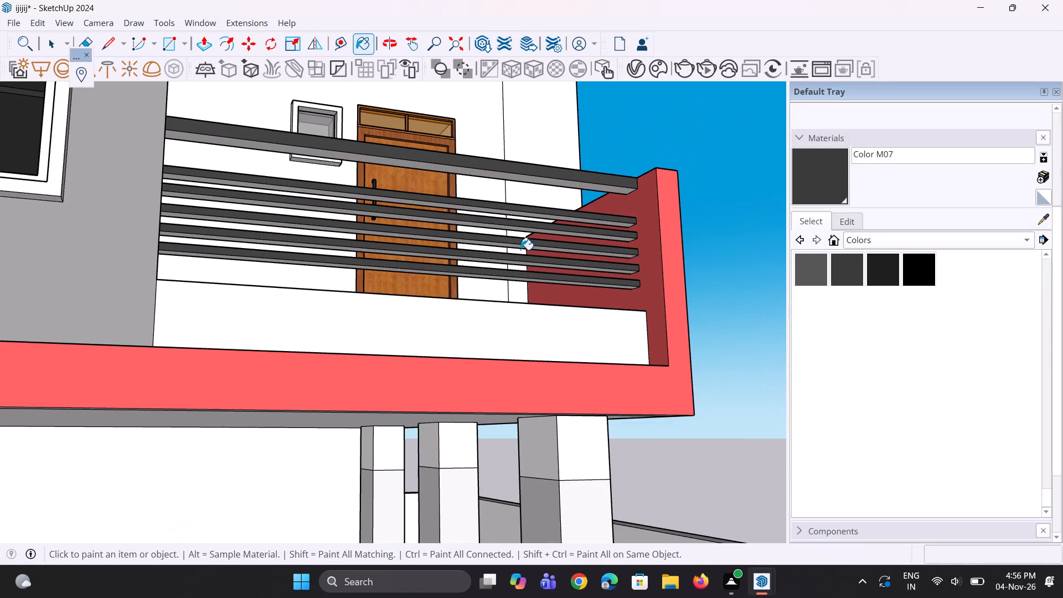
scroll(543, 186, up, 5)
click(553, 176)
scroll(571, 249, up, 2)
click(571, 249)
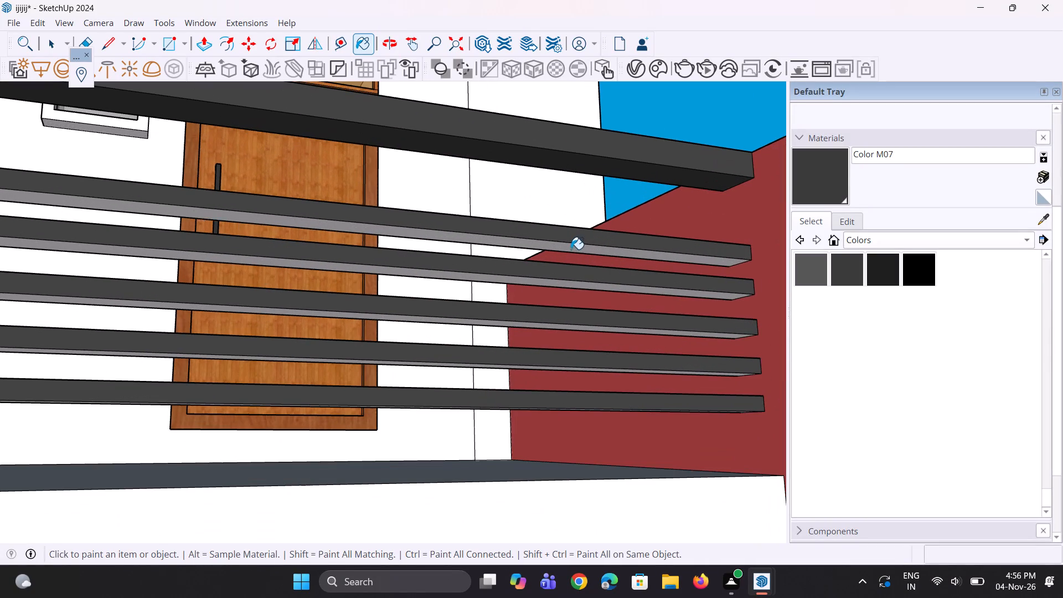
click(571, 283)
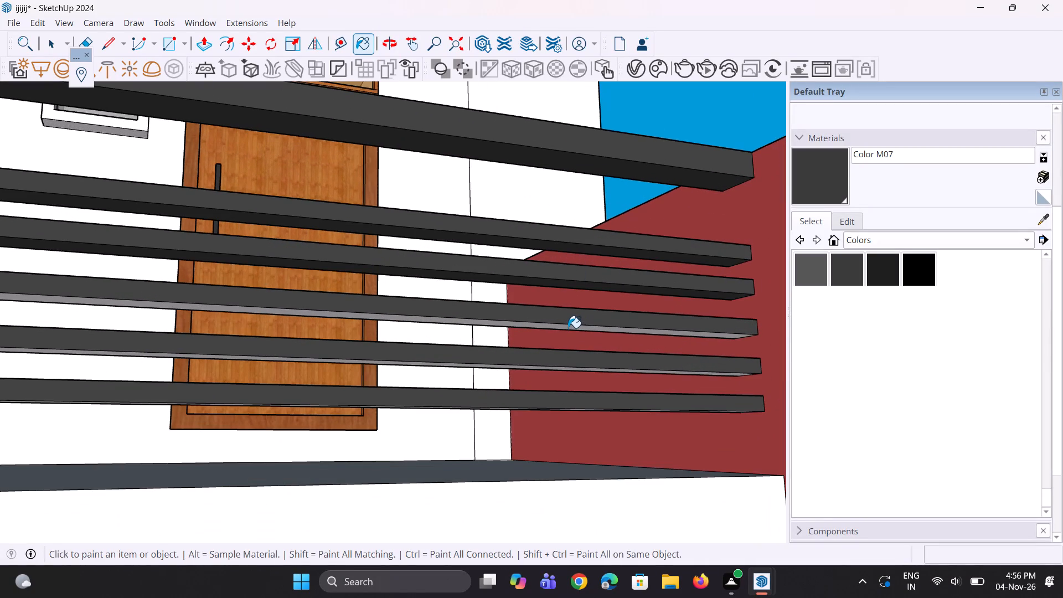
click(568, 328)
middle_drag(577, 361, 569, 292)
scroll(569, 281, up, 3)
click(569, 280)
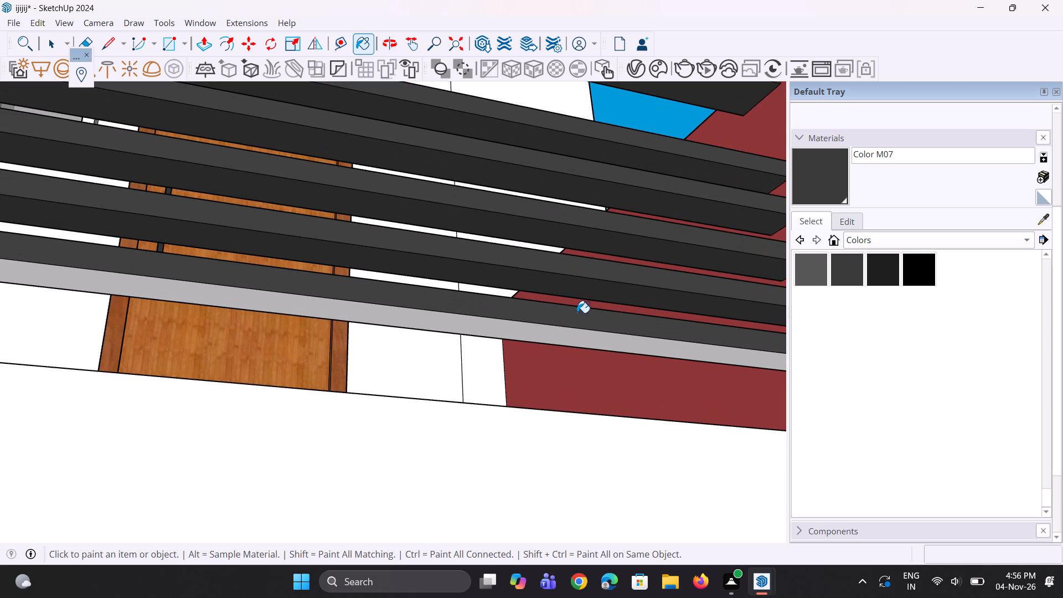
click(576, 331)
Paint the top and front faces of the handrail and uppermost slim rail on the third tower's second-lowest balcony with Color M07.
scroll(494, 358, down, 11)
middle_drag(437, 234, 425, 320)
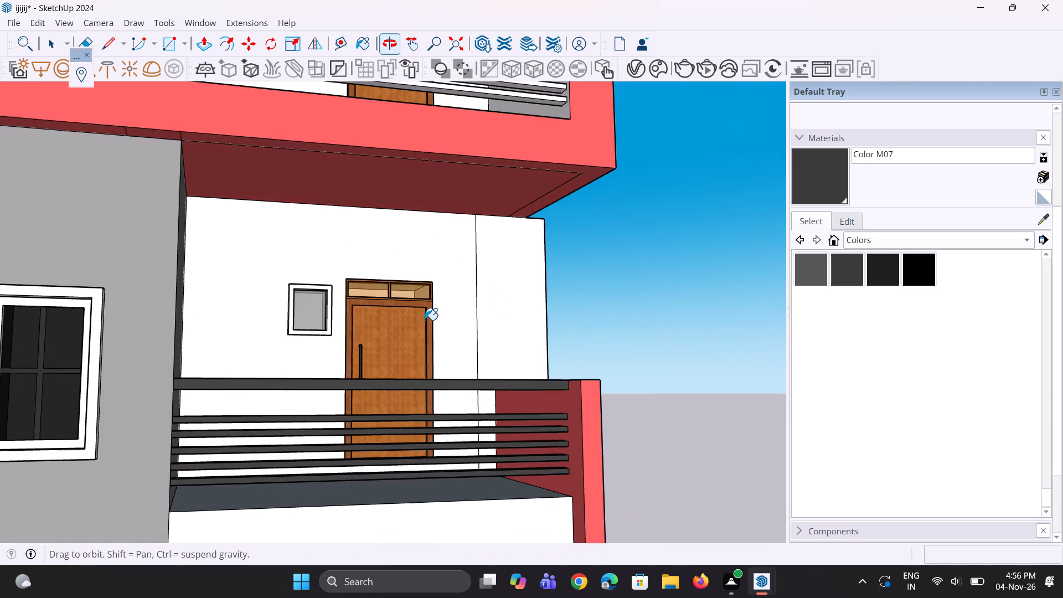
scroll(425, 321, down, 6)
middle_drag(398, 182, 362, 334)
scroll(373, 258, up, 12)
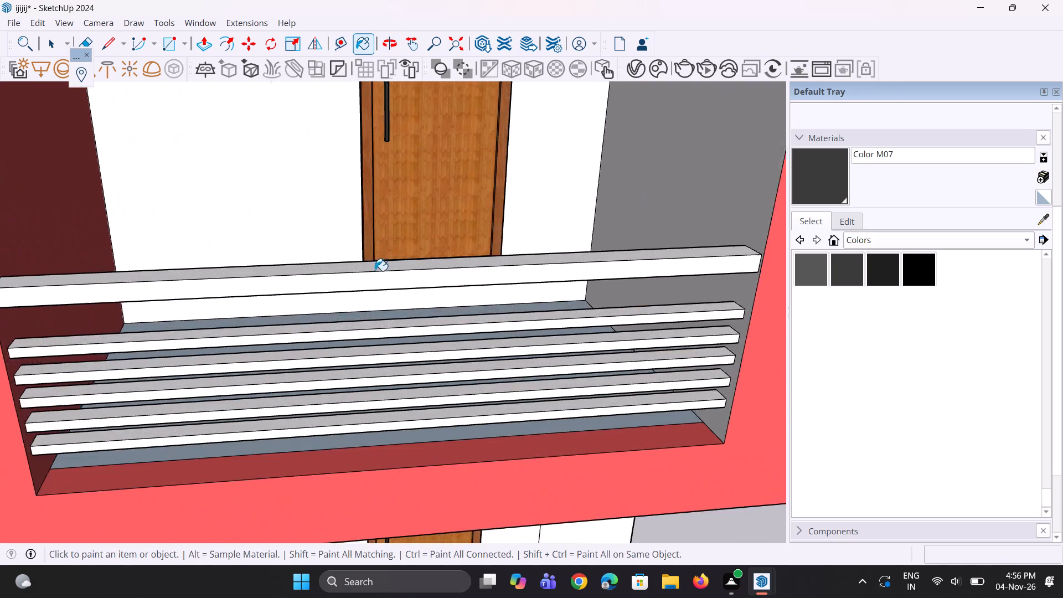
scroll(375, 271, up, 2)
click(375, 271)
click(384, 279)
scroll(383, 347, up, 3)
click(384, 349)
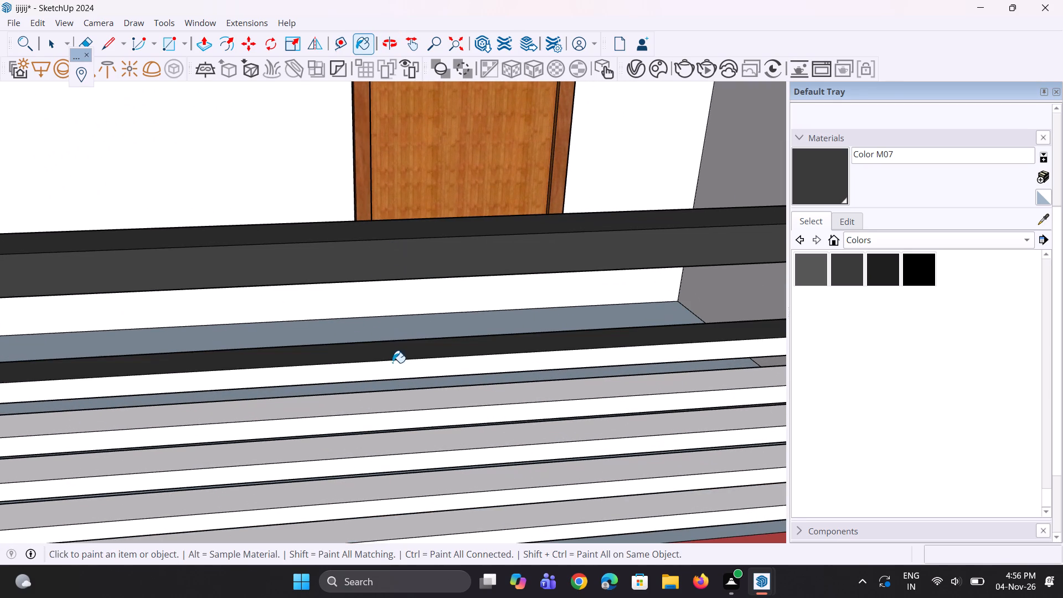
click(395, 367)
Paint the top and front faces of the second-lowest balcony's four remaining slim rails with Color M07.
click(403, 401)
drag(405, 417, 406, 411)
scroll(354, 347, down, 5)
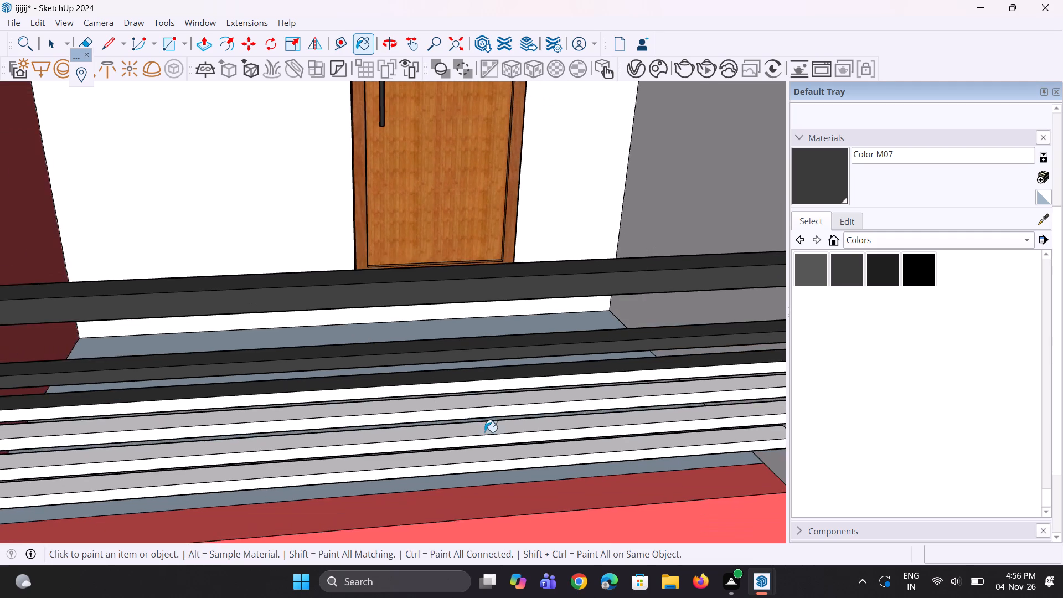
middle_drag(484, 432, 479, 407)
scroll(455, 350, up, 3)
click(455, 337)
click(463, 368)
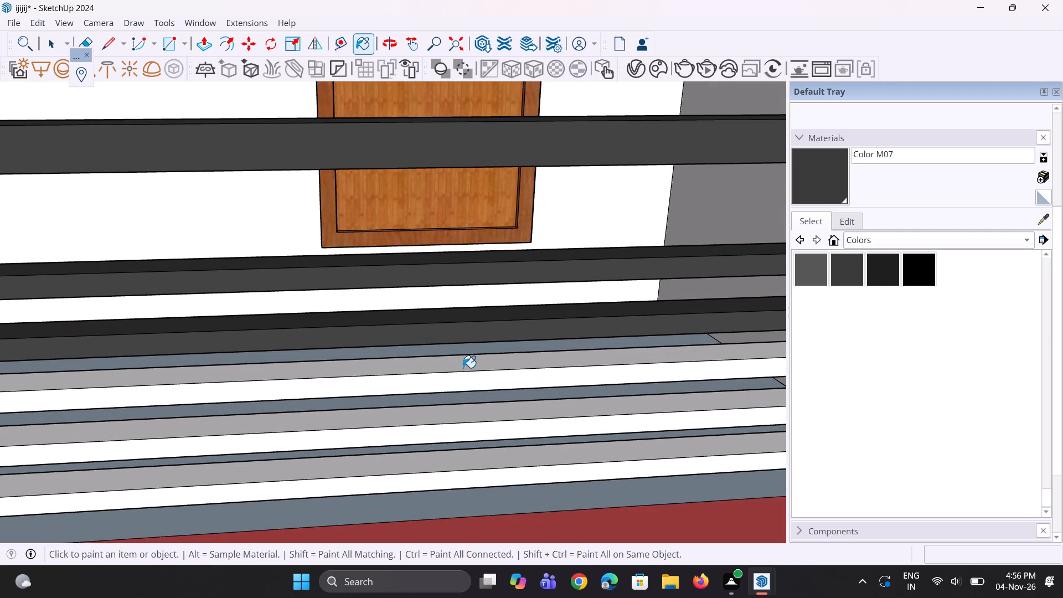
click(469, 384)
click(487, 413)
click(489, 429)
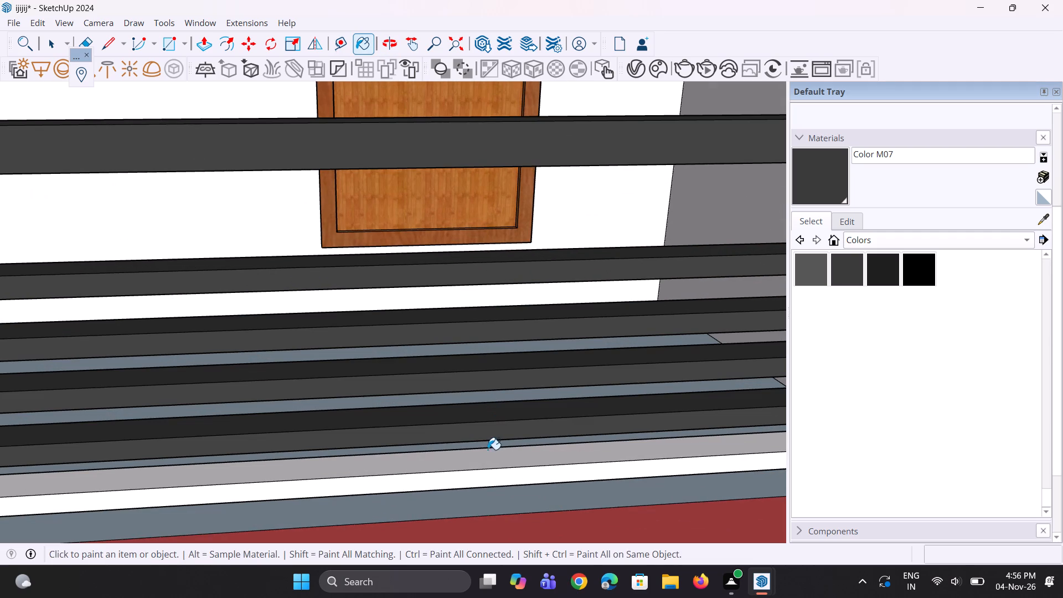
click(473, 463)
click(461, 480)
Paint the undersides of the second-lowest balcony's handrail and five slim rails with Color M07.
scroll(298, 374, down, 5)
middle_drag(592, 469, 618, 360)
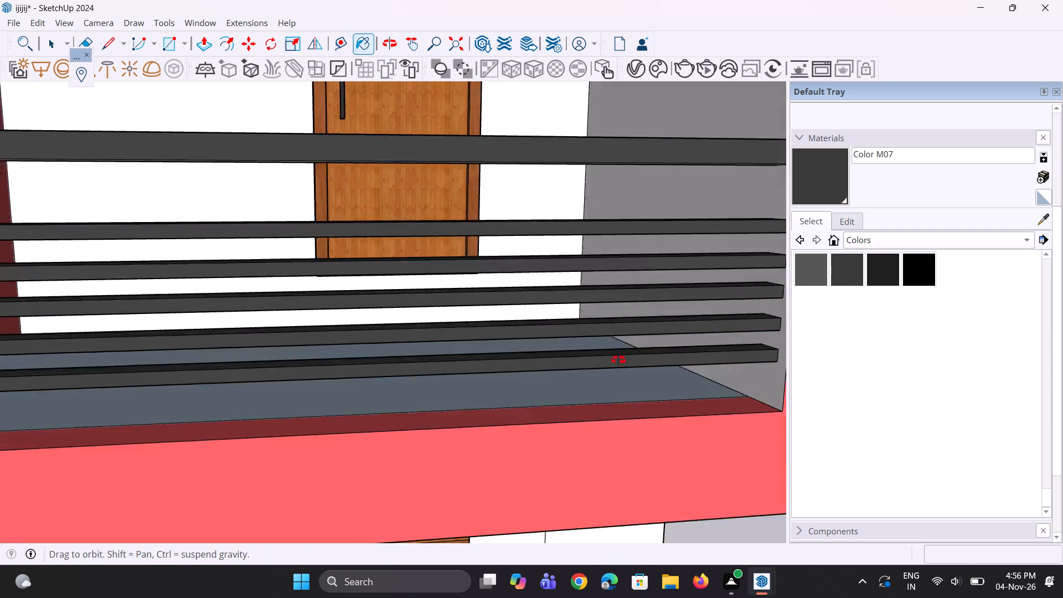
middle_drag(618, 360, 617, 254)
scroll(432, 337, down, 8)
scroll(462, 101, up, 4)
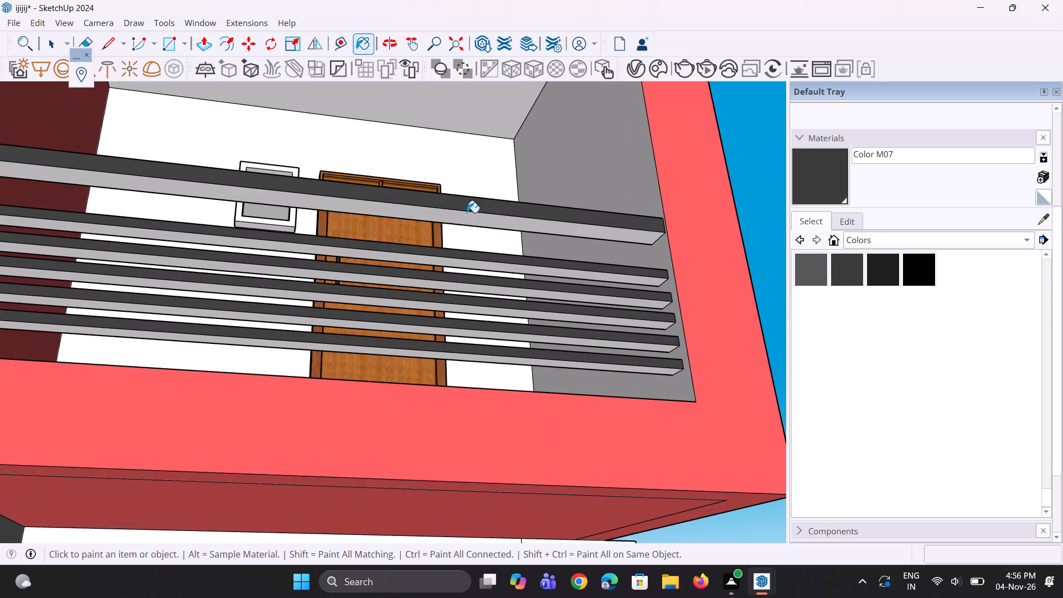
scroll(469, 216, up, 2)
click(469, 216)
scroll(462, 277, up, 2)
click(462, 276)
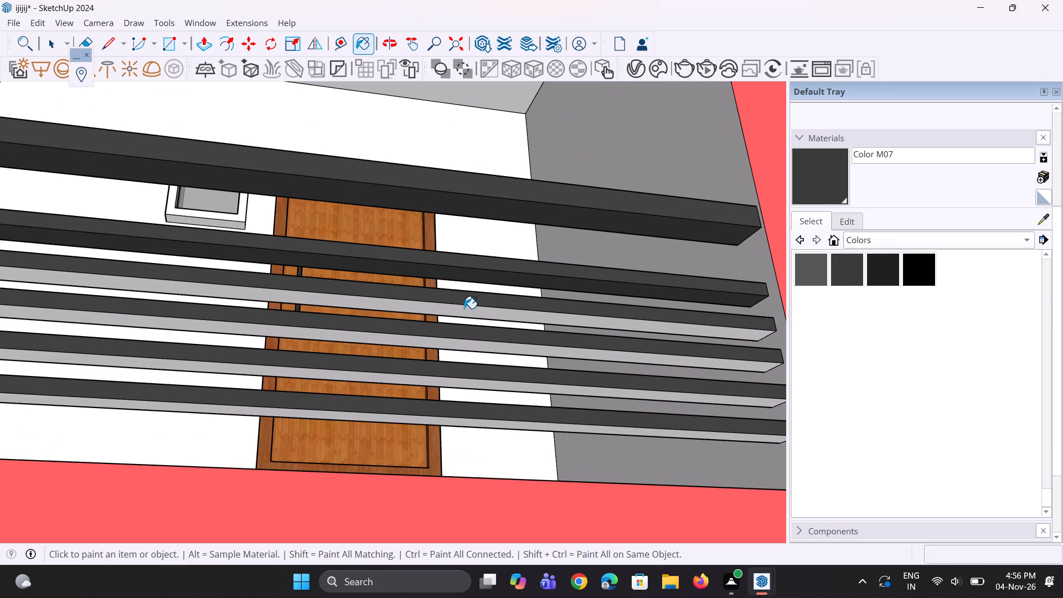
click(464, 308)
scroll(415, 254, down, 4)
scroll(448, 325, up, 4)
click(452, 302)
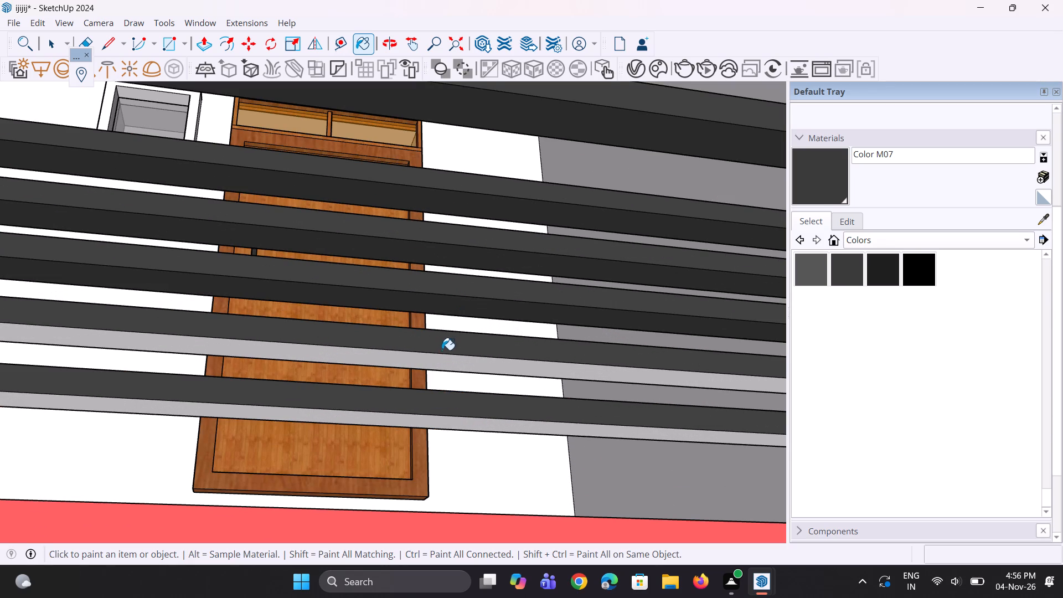
click(437, 359)
click(429, 425)
Paint the top, front and underside of the handrail on the third tower's third-lowest balcony with Color M07.
scroll(389, 345, down, 5)
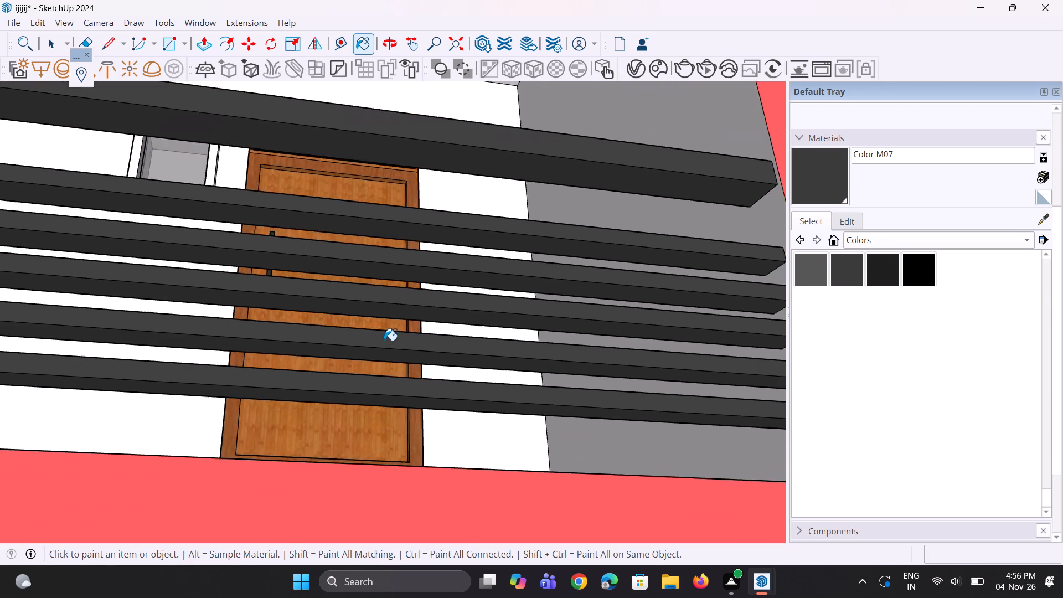
scroll(379, 326, down, 1)
middle_drag(379, 326, 371, 420)
scroll(382, 390, down, 12)
scroll(395, 334, down, 4)
scroll(337, 152, up, 2)
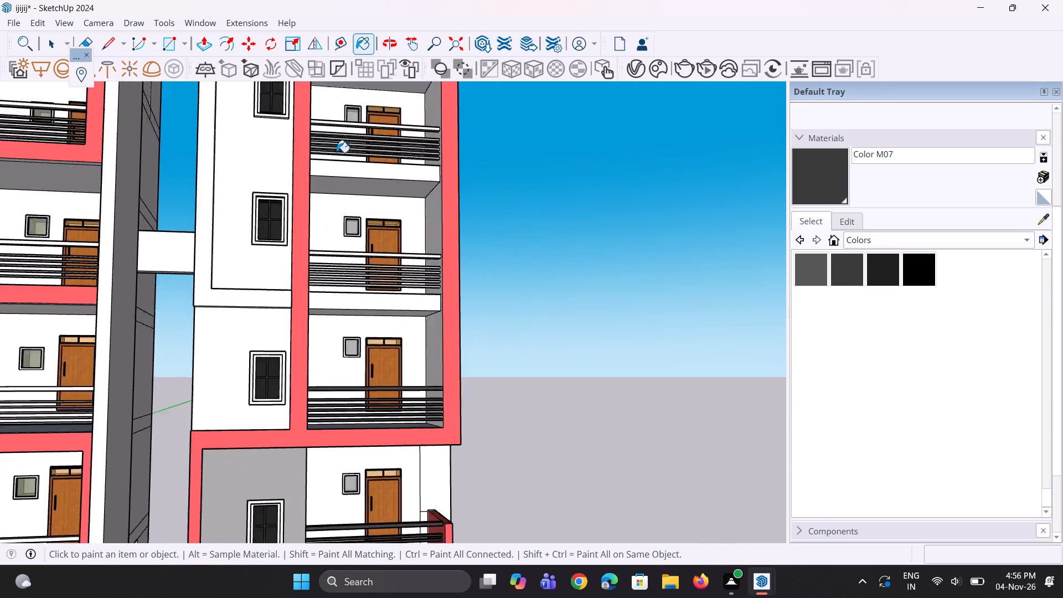
scroll(337, 152, up, 8)
middle_drag(386, 321, 385, 382)
scroll(383, 390, up, 7)
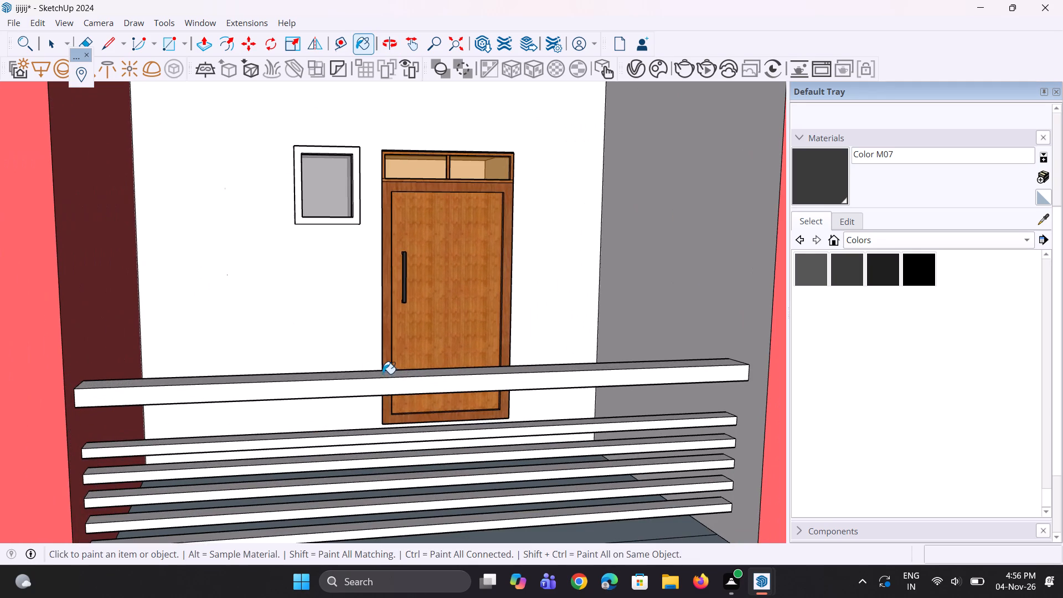
click(383, 374)
click(384, 390)
scroll(342, 319, down, 3)
middle_drag(411, 307, 452, 236)
scroll(449, 270, up, 1)
scroll(492, 286, up, 3)
scroll(491, 235, up, 2)
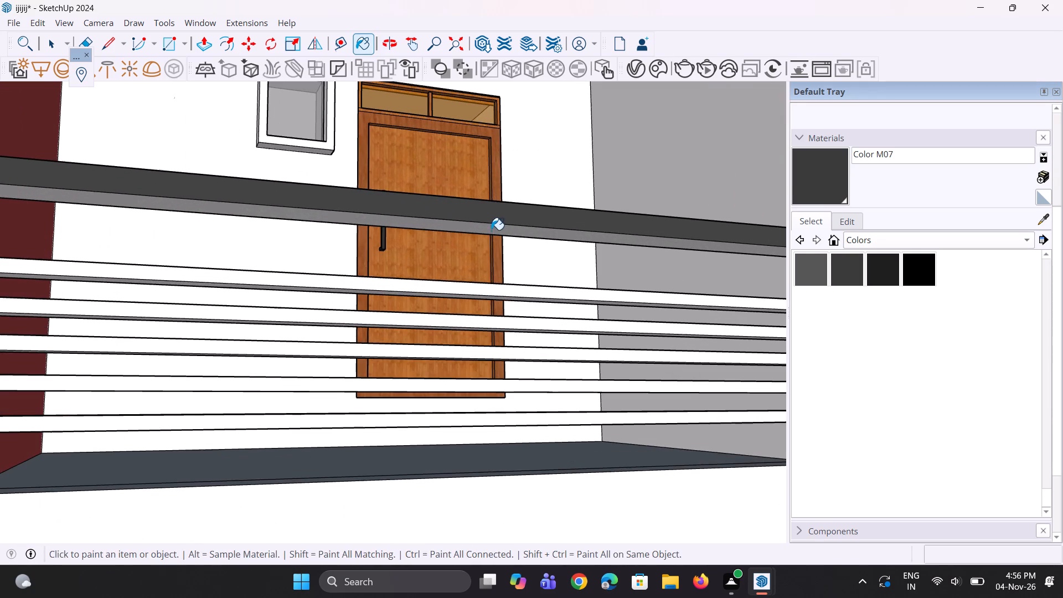
click(491, 229)
Paint the top and front faces of the third-lowest balcony's two uppermost slim rails with Color M07.
middle_drag(472, 318, 459, 394)
scroll(457, 406, up, 2)
click(457, 407)
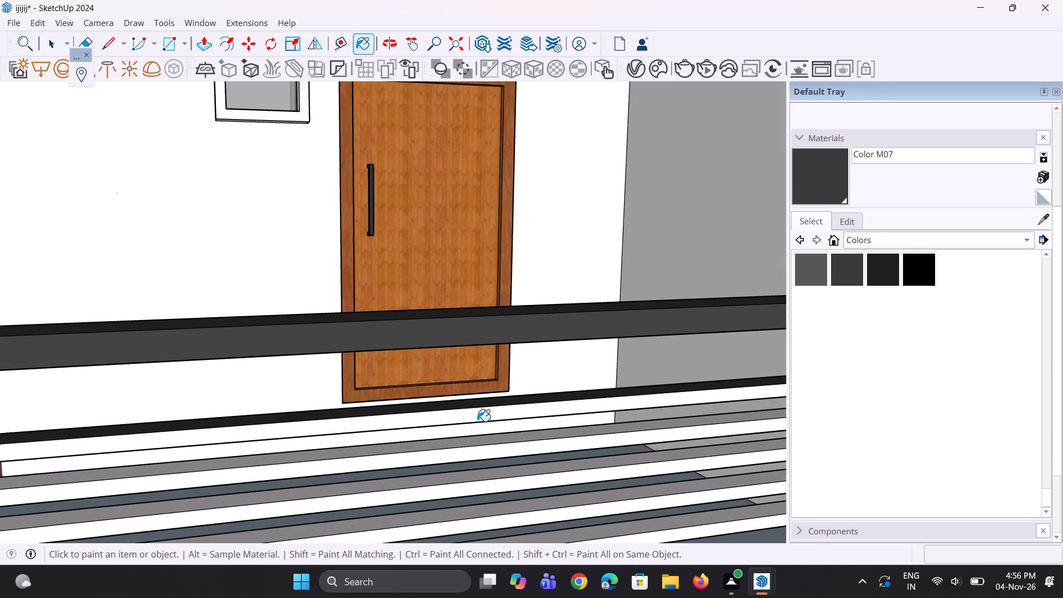
click(479, 414)
click(492, 442)
click(496, 450)
Paint the top and front faces of the third-lowest balcony's three remaining slim rails with Color M07.
scroll(438, 332, down, 2)
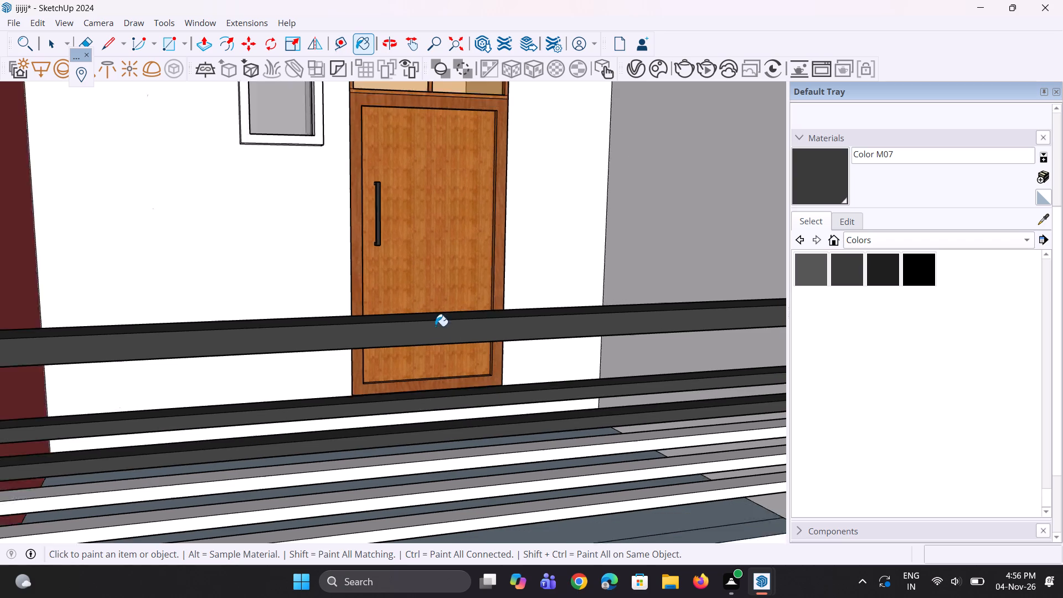
scroll(435, 326, down, 2)
scroll(533, 488, up, 4)
scroll(561, 421, up, 2)
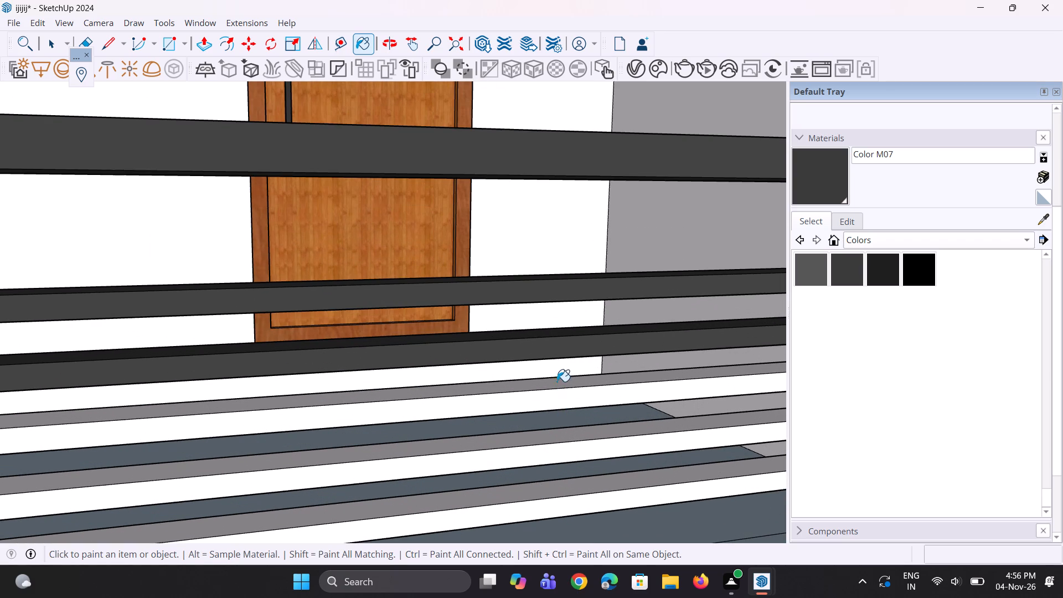
click(557, 382)
click(558, 393)
click(577, 435)
click(582, 448)
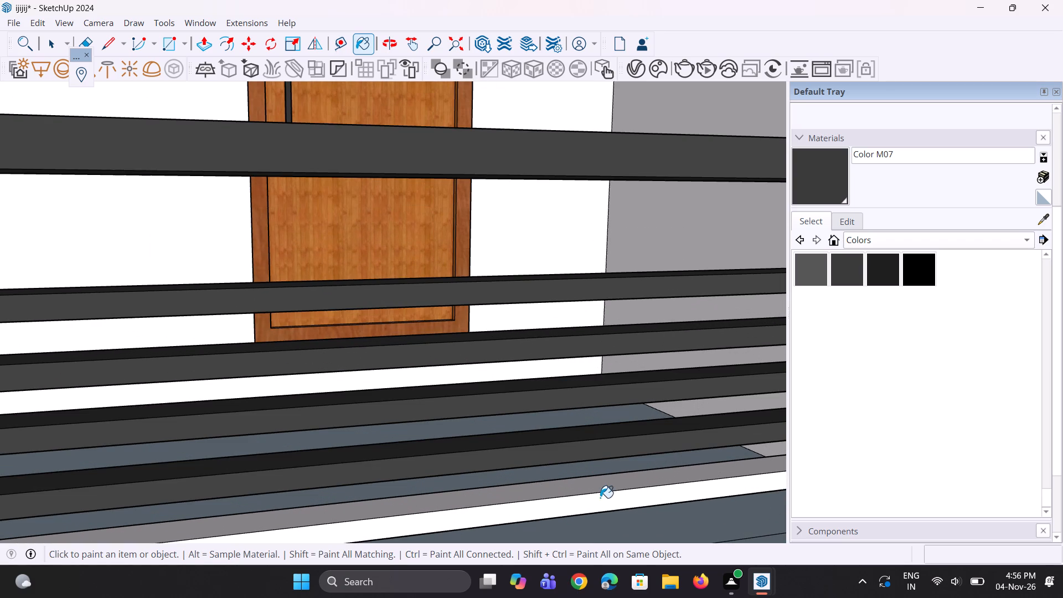
click(600, 493)
click(603, 501)
click(602, 487)
Paint the undersides of the third-lowest balcony's five slim rails with Color M07.
scroll(510, 452, down, 4)
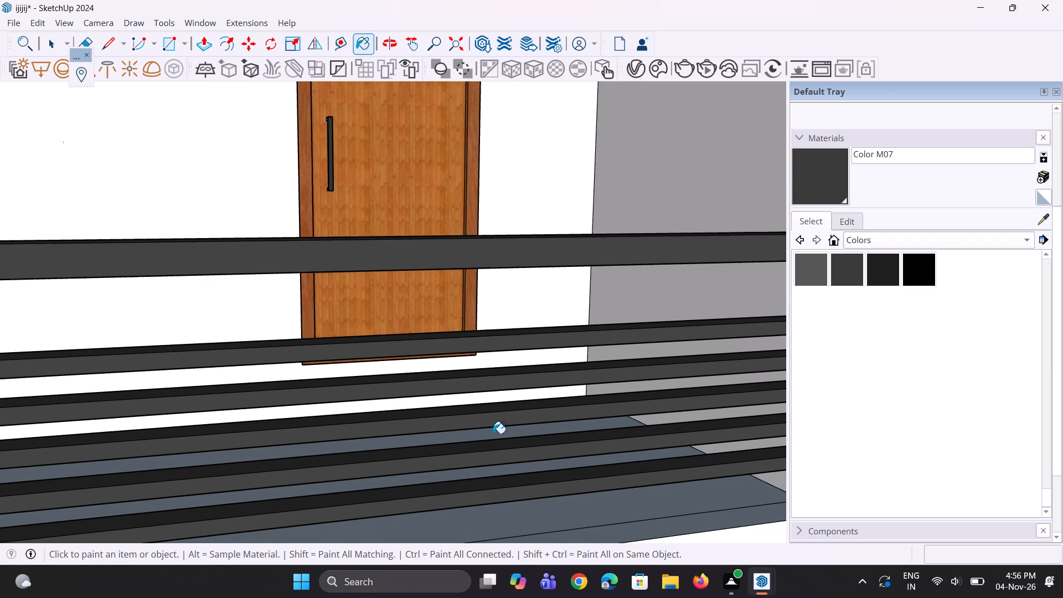
scroll(482, 425, down, 10)
middle_drag(486, 425, 496, 312)
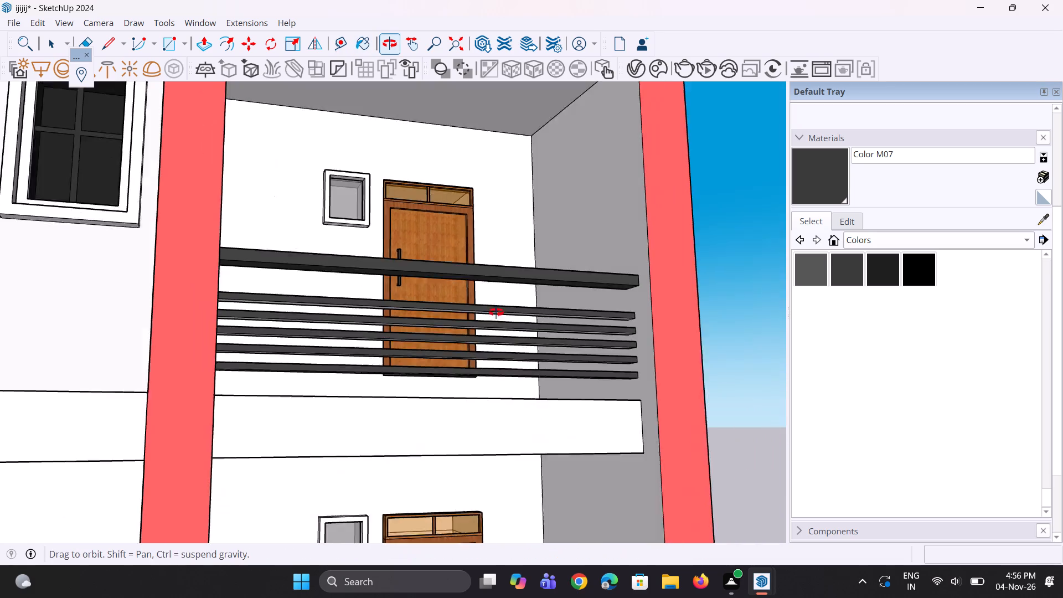
middle_drag(496, 312, 497, 233)
scroll(497, 230, up, 8)
click(502, 219)
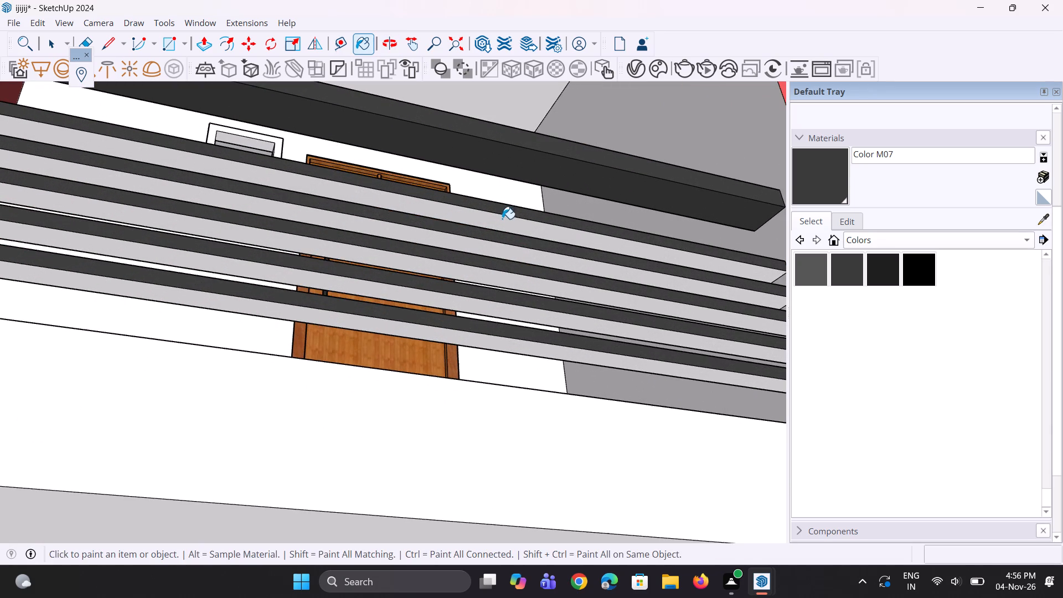
click(502, 251)
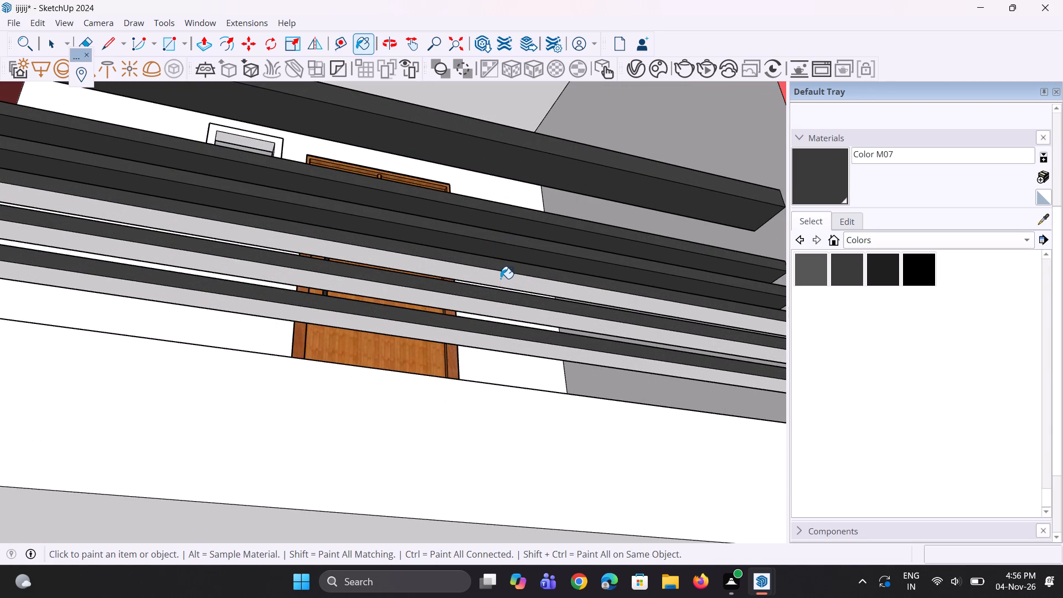
click(500, 279)
click(498, 310)
click(487, 339)
Paint the top and front faces of the handrail on the uppermost balcony inside the third tower's red frame with Color M07.
scroll(428, 399, down, 4)
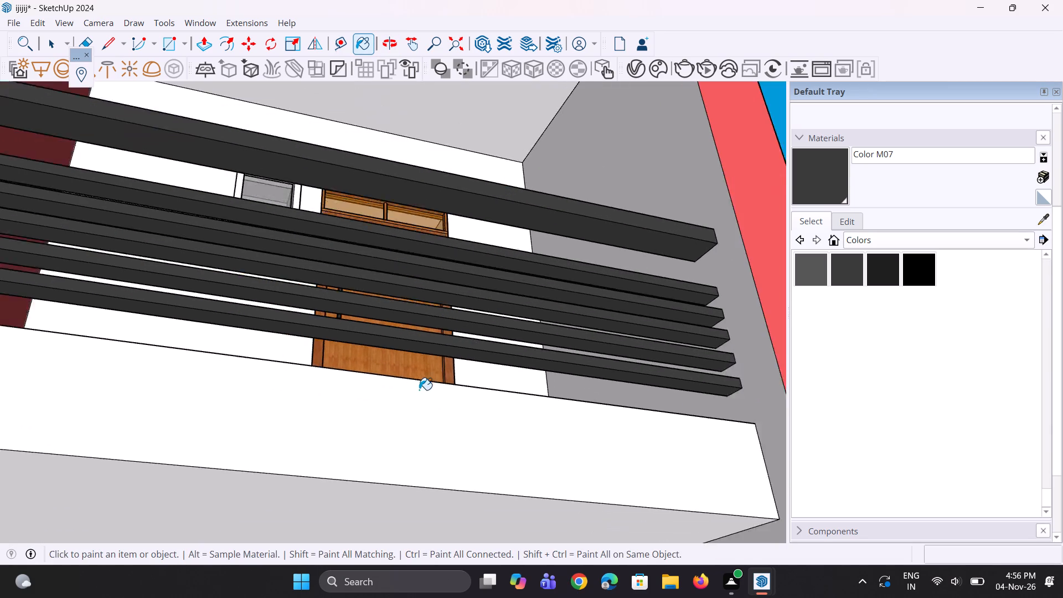
scroll(419, 390, down, 7)
middle_drag(411, 333, 347, 478)
scroll(346, 462, down, 6)
scroll(334, 280, up, 7)
middle_drag(321, 280, 302, 365)
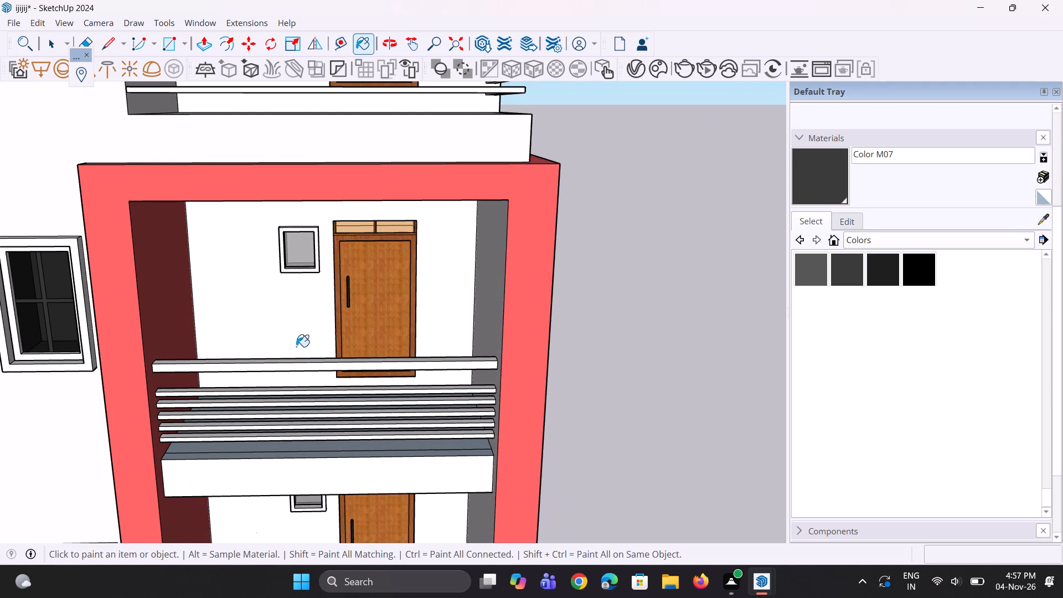
scroll(292, 357, up, 5)
click(319, 358)
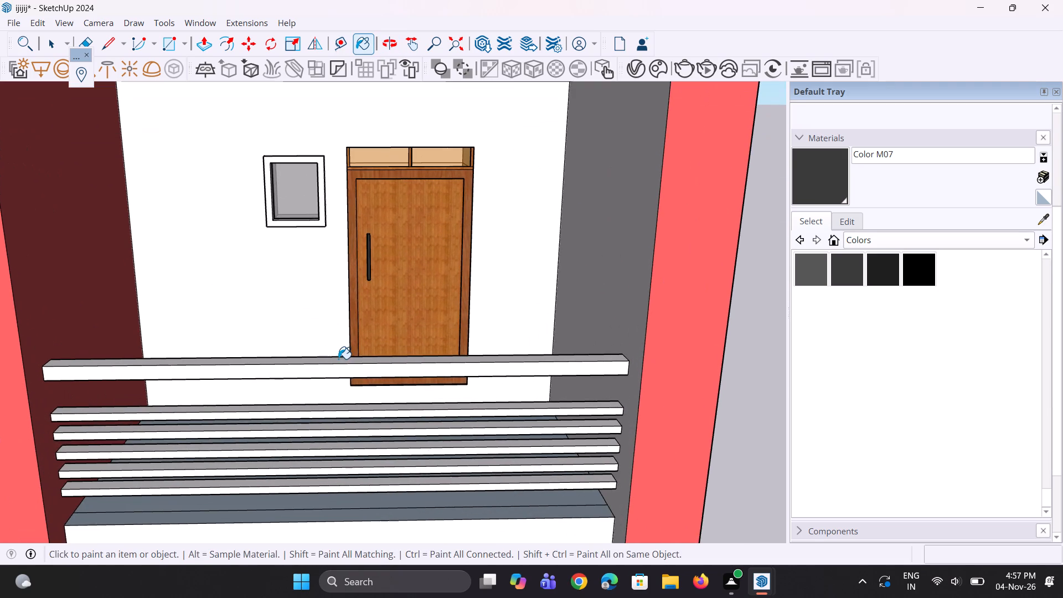
click(338, 359)
click(340, 369)
Paint the top and front faces of the five slim rails on the red frame's uppermost balcony with Color M07.
click(355, 406)
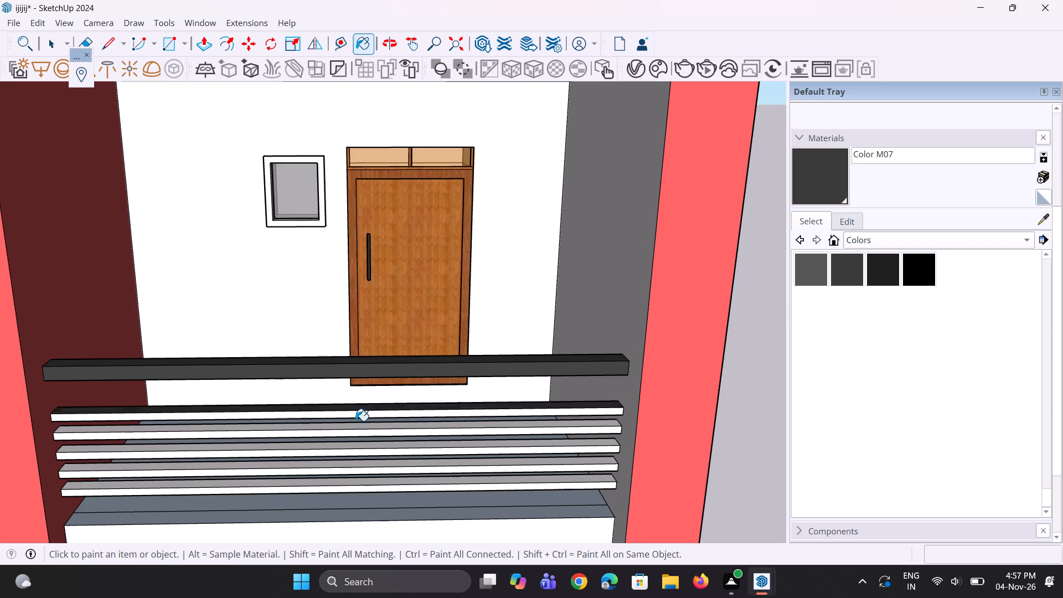
scroll(355, 421, up, 4)
click(358, 408)
click(363, 427)
click(366, 440)
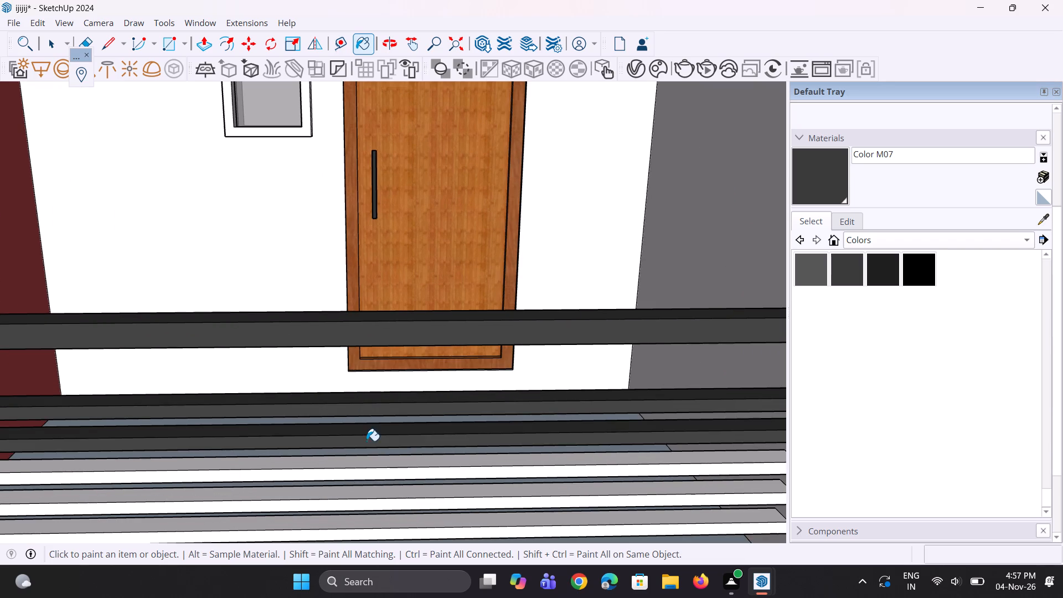
scroll(335, 388, down, 3)
scroll(356, 466, up, 4)
click(368, 425)
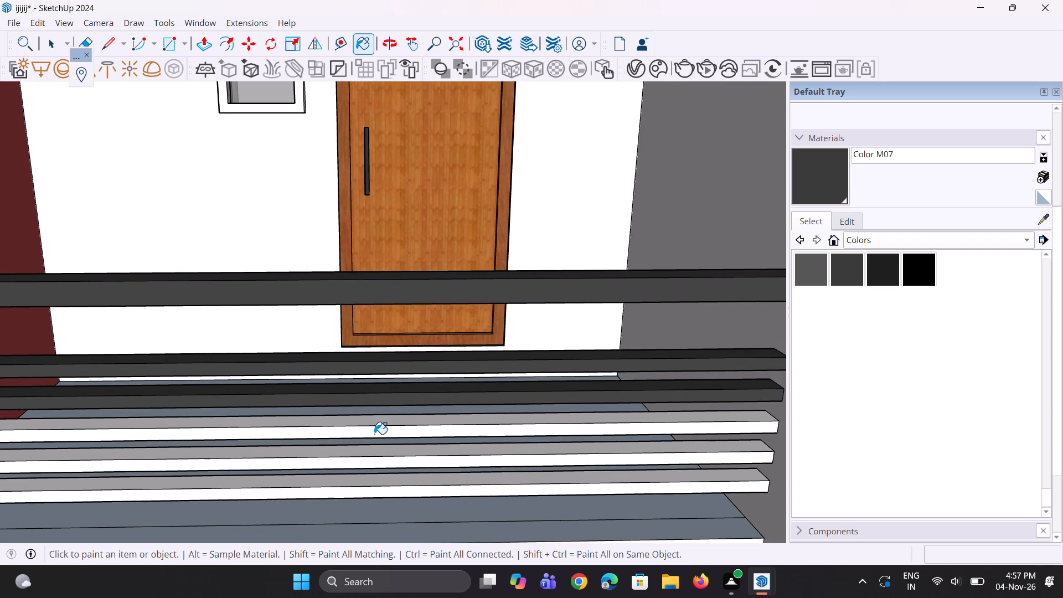
click(378, 421)
click(381, 428)
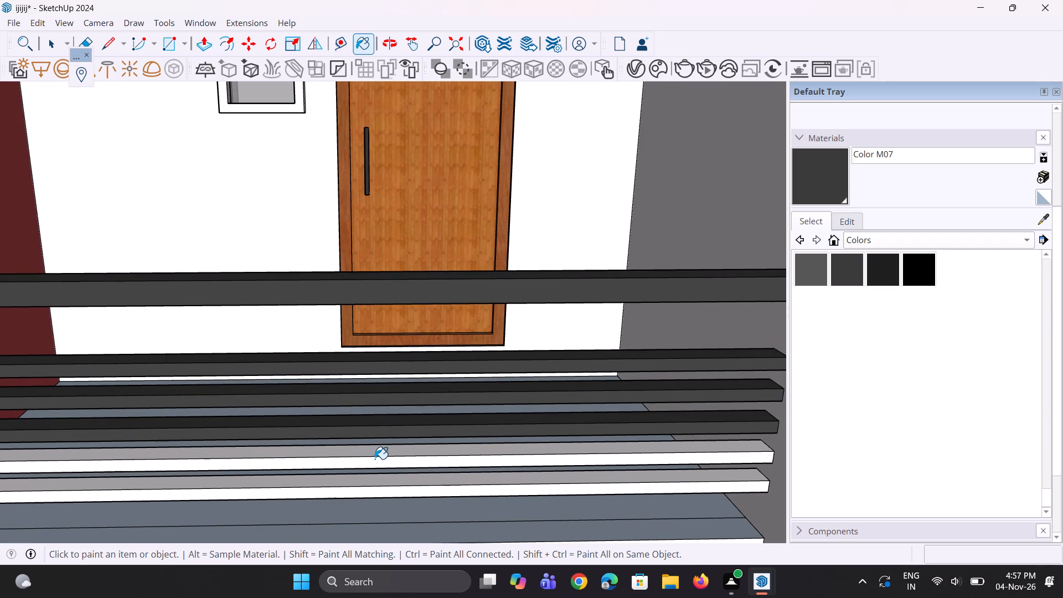
click(378, 452)
click(385, 459)
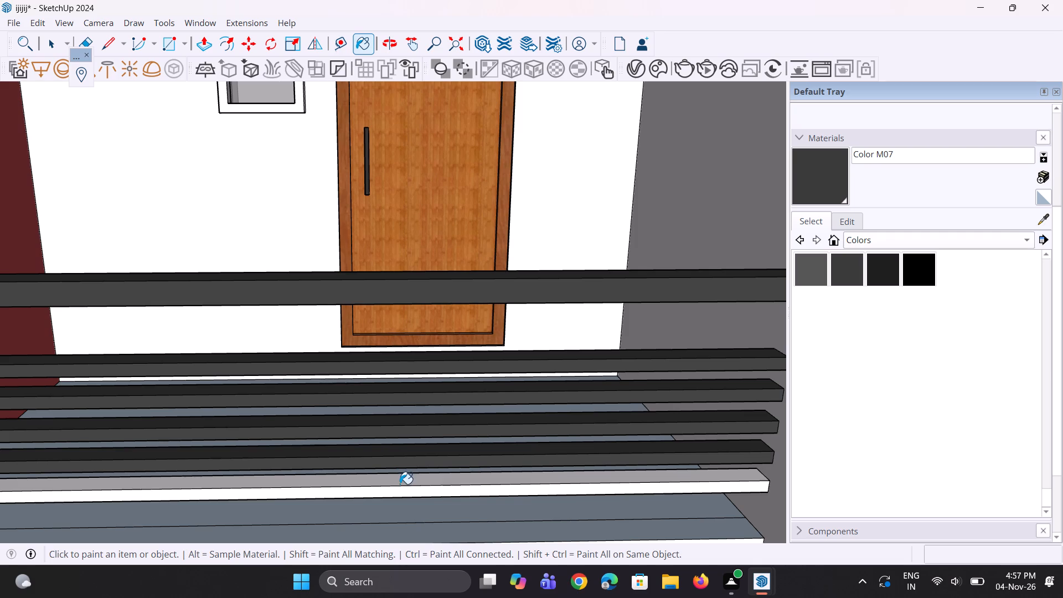
click(400, 483)
click(403, 494)
Paint the undersides of the handrail and five slim rails on the red frame's uppermost balcony with Color M07.
scroll(184, 437, down, 5)
middle_drag(226, 442, 281, 323)
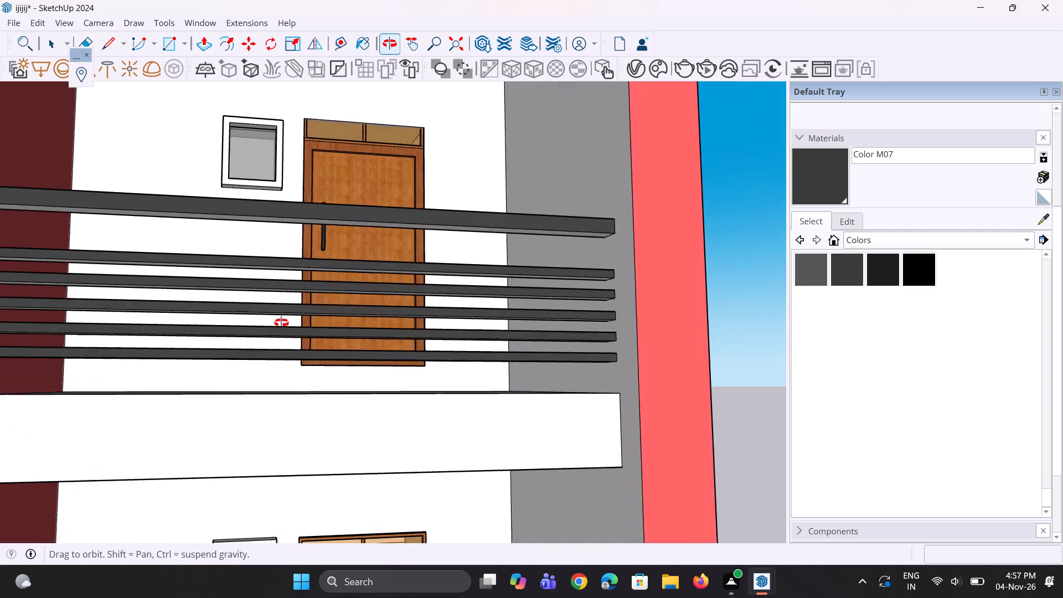
middle_drag(281, 323, 298, 225)
scroll(296, 436, down, 4)
scroll(332, 187, up, 3)
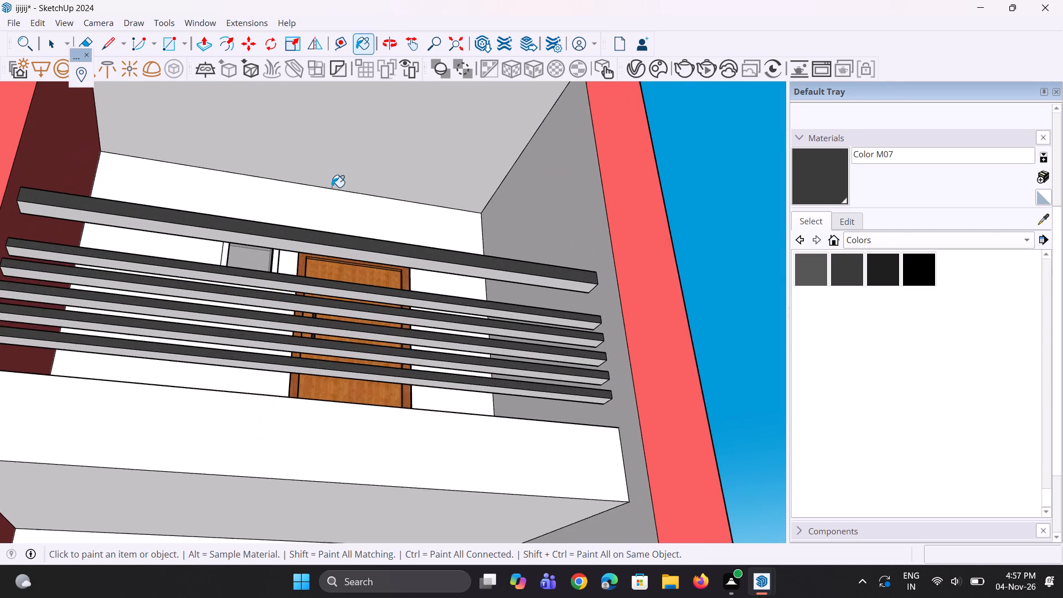
scroll(348, 272, up, 3)
click(356, 248)
click(376, 312)
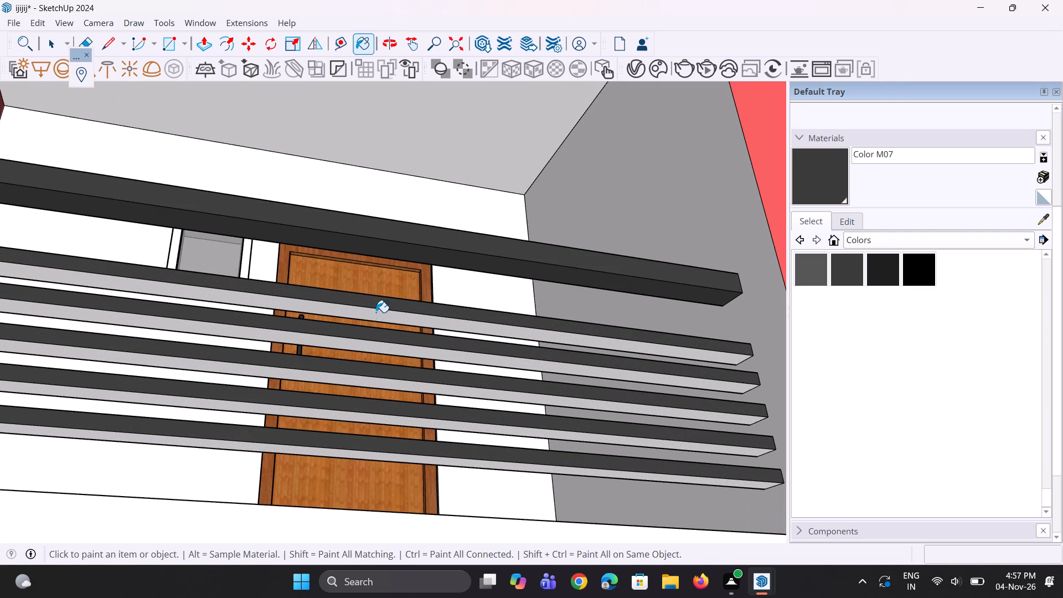
click(381, 349)
click(382, 385)
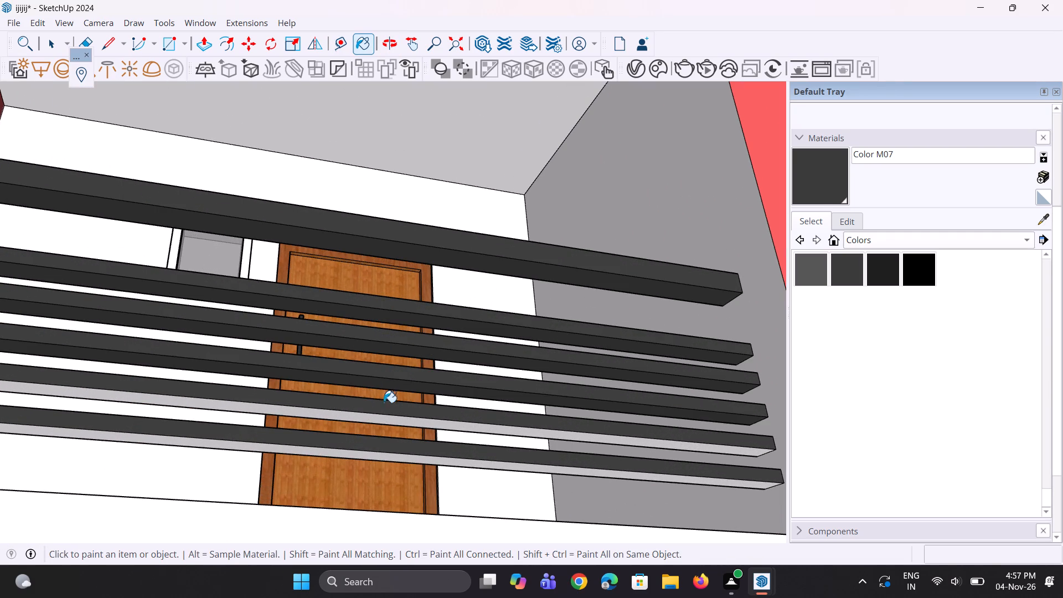
click(385, 420)
click(389, 460)
Paint the top and front faces of the three uppermost rails on the corner balcony above the red frame with Color M07.
scroll(357, 390, down, 3)
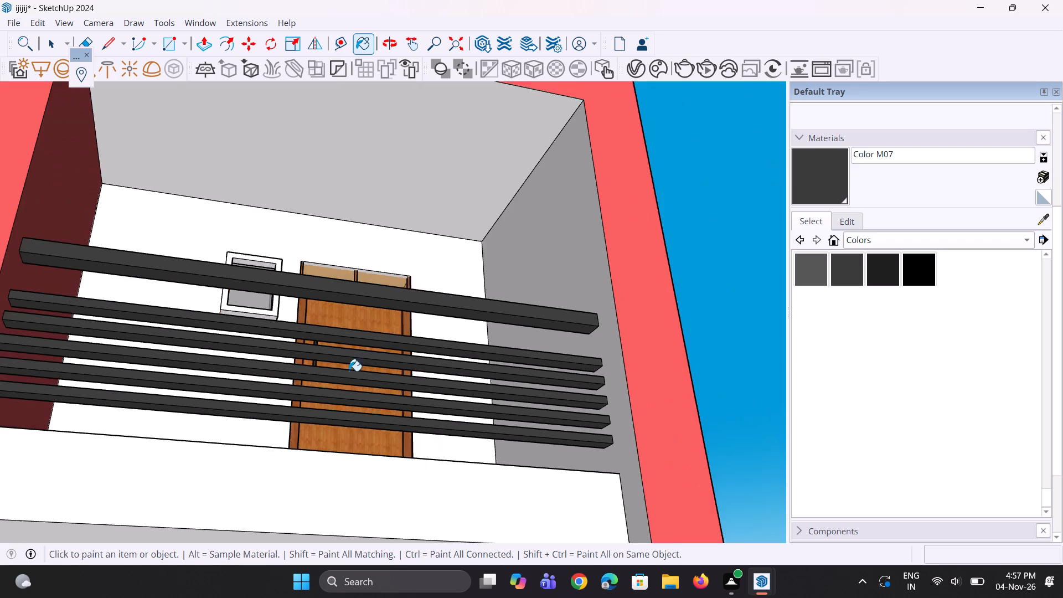
scroll(349, 371, down, 3)
middle_drag(378, 339, 348, 484)
scroll(351, 461, down, 11)
scroll(393, 286, up, 6)
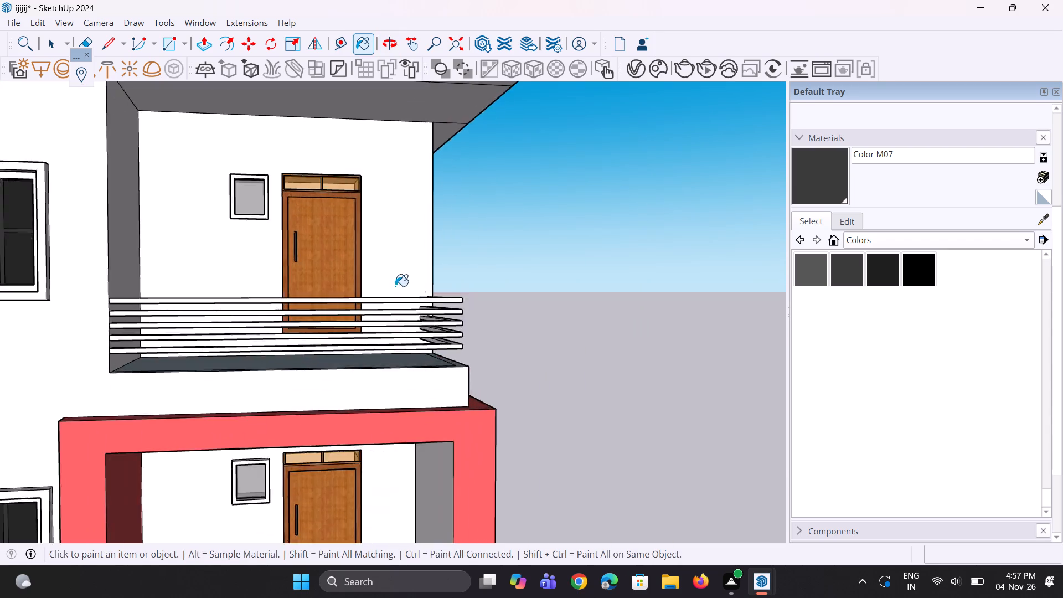
scroll(395, 286, up, 7)
middle_drag(412, 297, 405, 327)
click(476, 379)
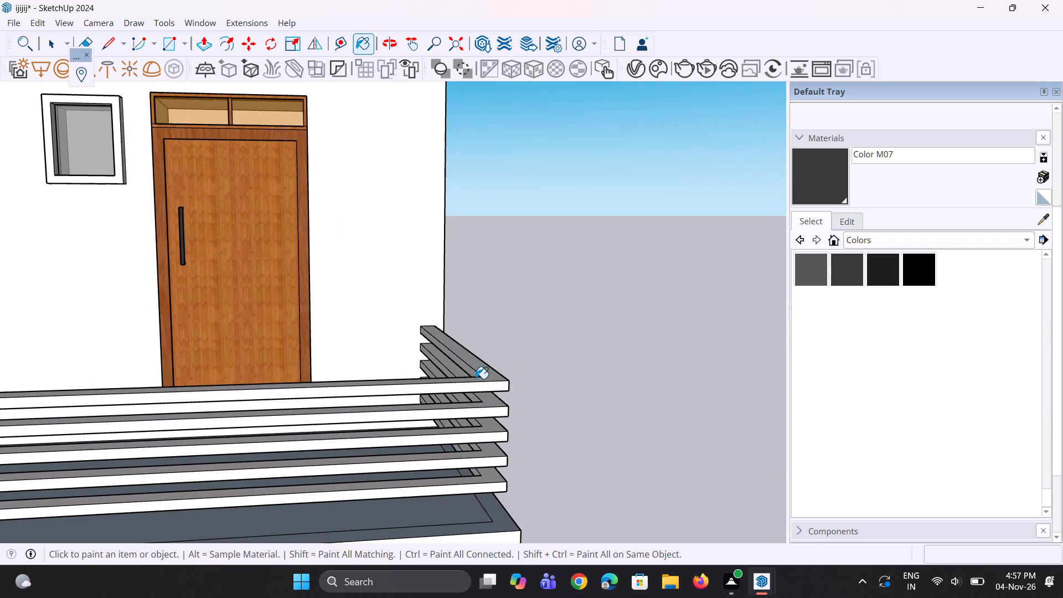
scroll(490, 383, up, 1)
middle_drag(490, 383, 454, 355)
click(453, 354)
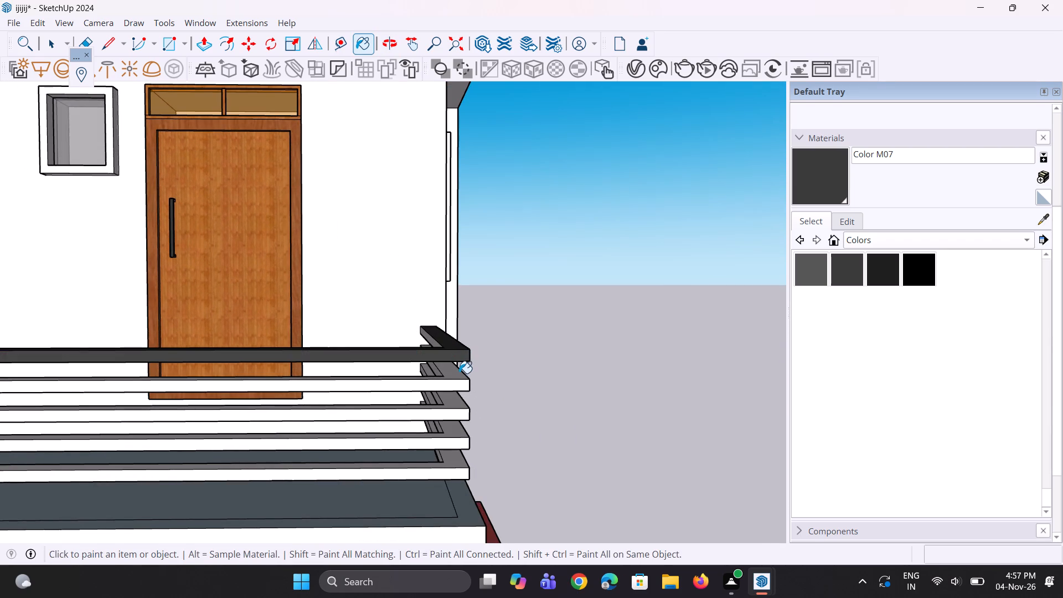
click(459, 374)
click(461, 384)
click(450, 409)
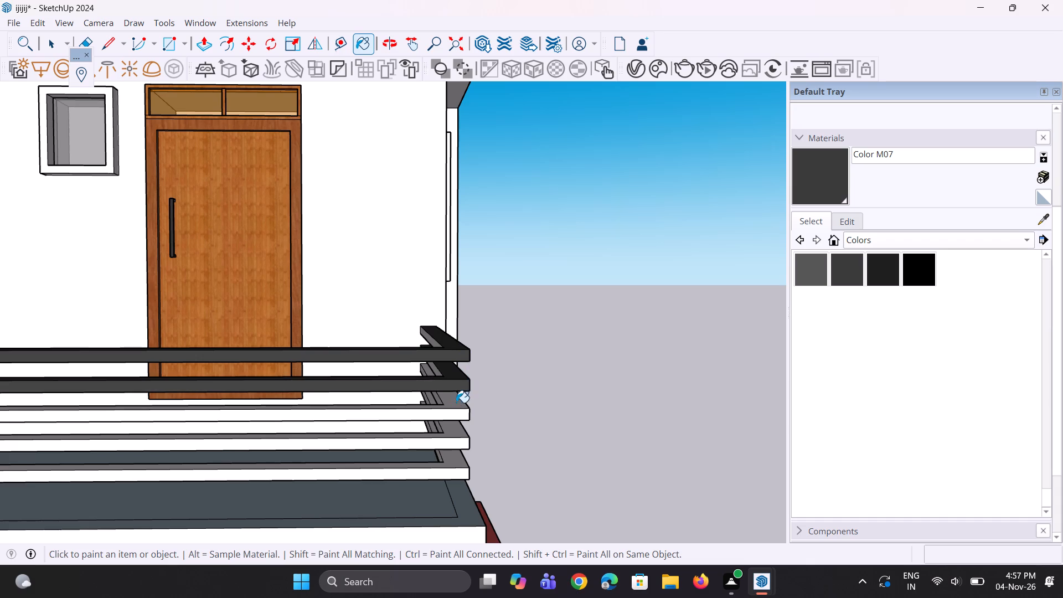
click(456, 403)
click(457, 411)
Paint the top and front faces of the two lowest rails on the third tower's top corner balcony with Color M07.
scroll(365, 354, down, 4)
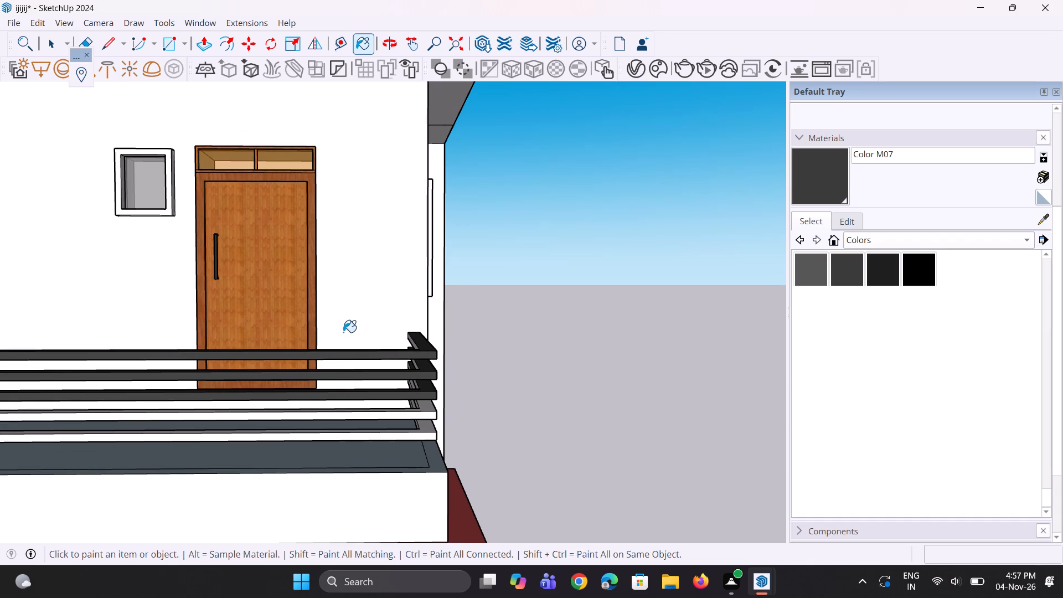
scroll(343, 332, down, 1)
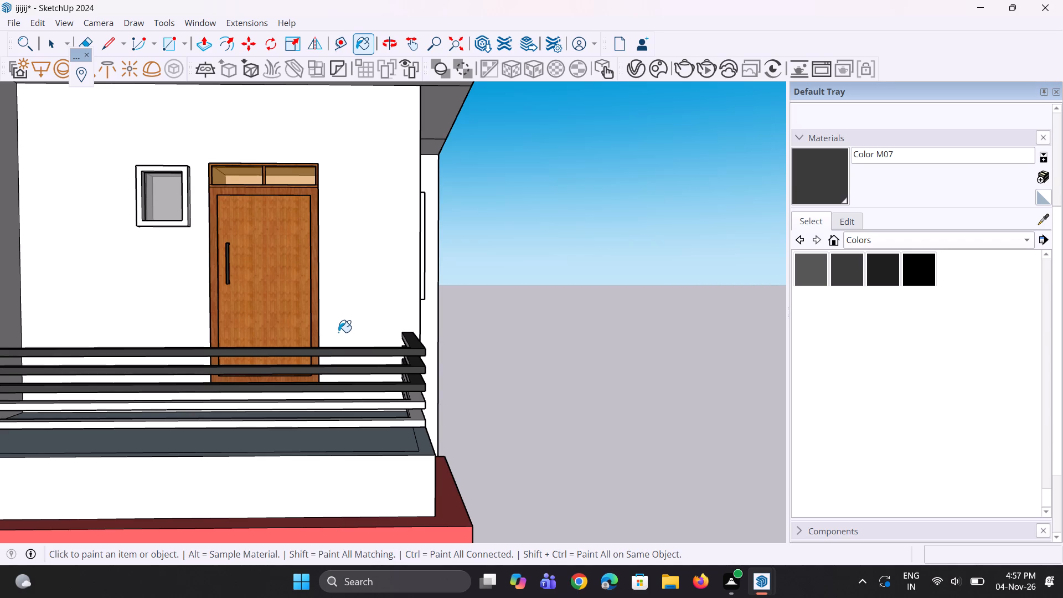
scroll(338, 332, down, 1)
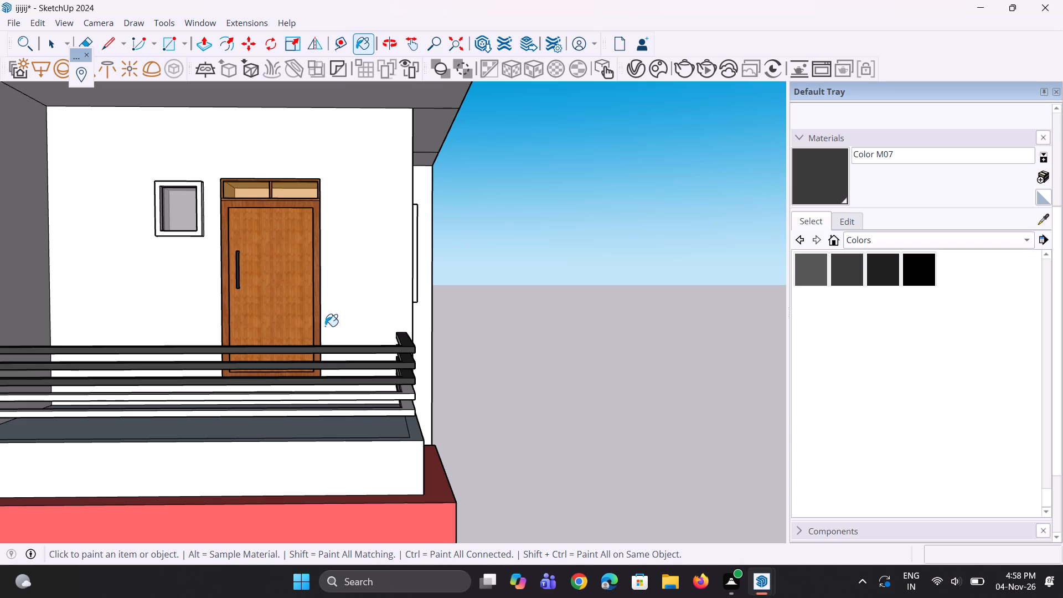
scroll(406, 429, up, 3)
scroll(378, 370, up, 2)
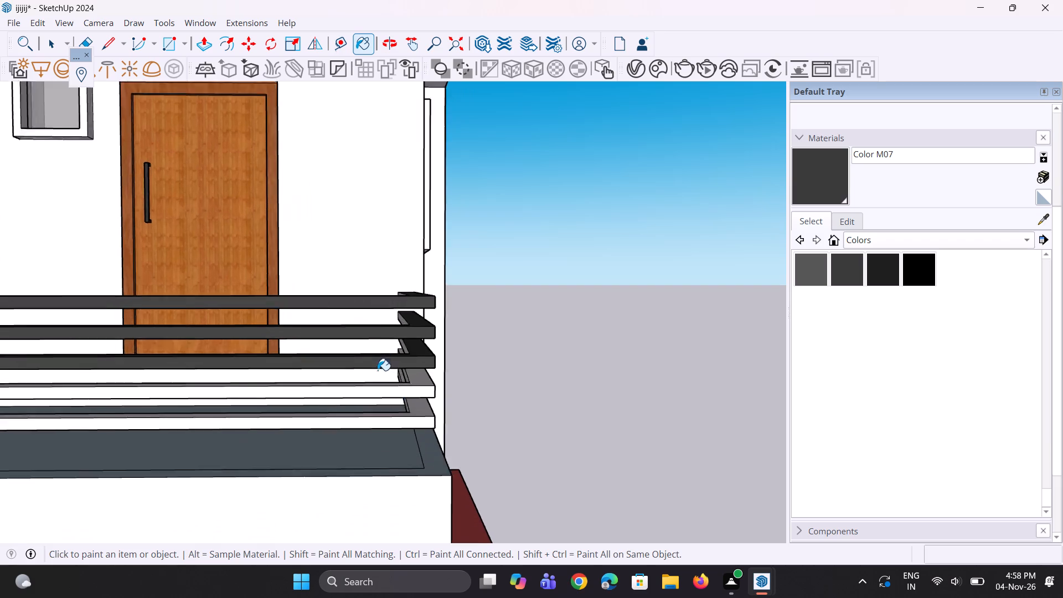
scroll(378, 370, up, 5)
click(424, 385)
click(441, 398)
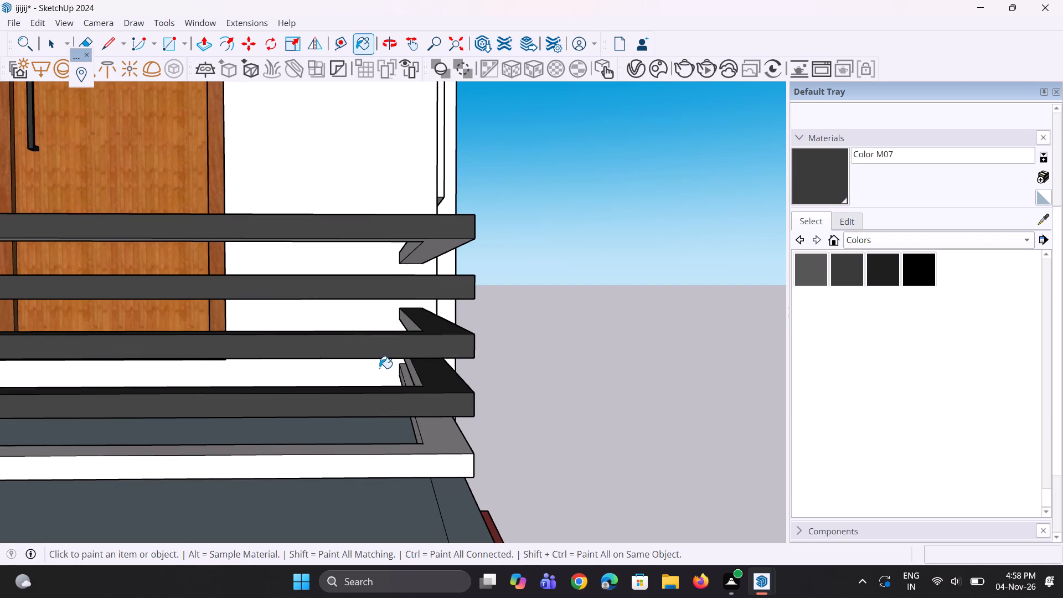
scroll(334, 342, down, 3)
scroll(407, 441, up, 6)
click(434, 414)
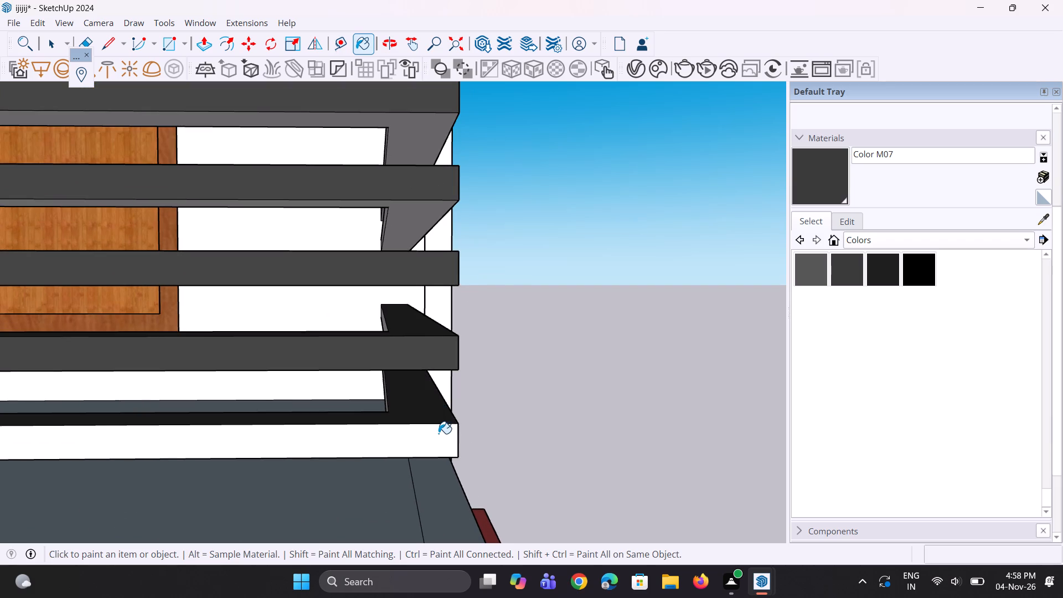
click(438, 434)
Paint the undersides of all five rails on the third tower's top corner balcony with Color M07.
scroll(368, 417, down, 5)
middle_drag(368, 415, 350, 285)
scroll(375, 343, down, 4)
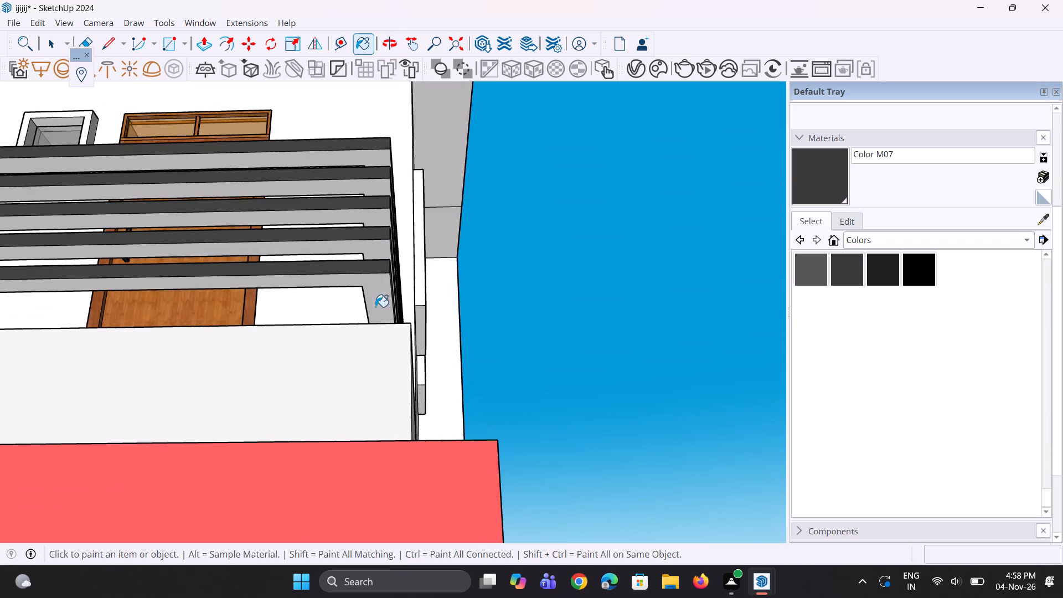
scroll(368, 170, up, 3)
click(373, 156)
scroll(374, 178, up, 2)
click(389, 197)
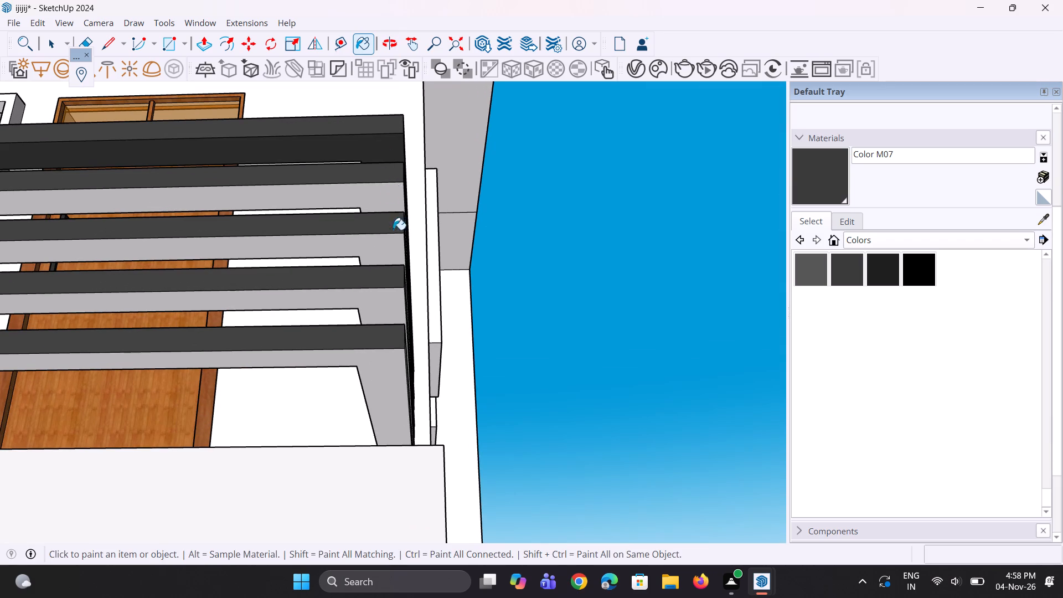
click(395, 254)
scroll(396, 289, up, 2)
click(389, 311)
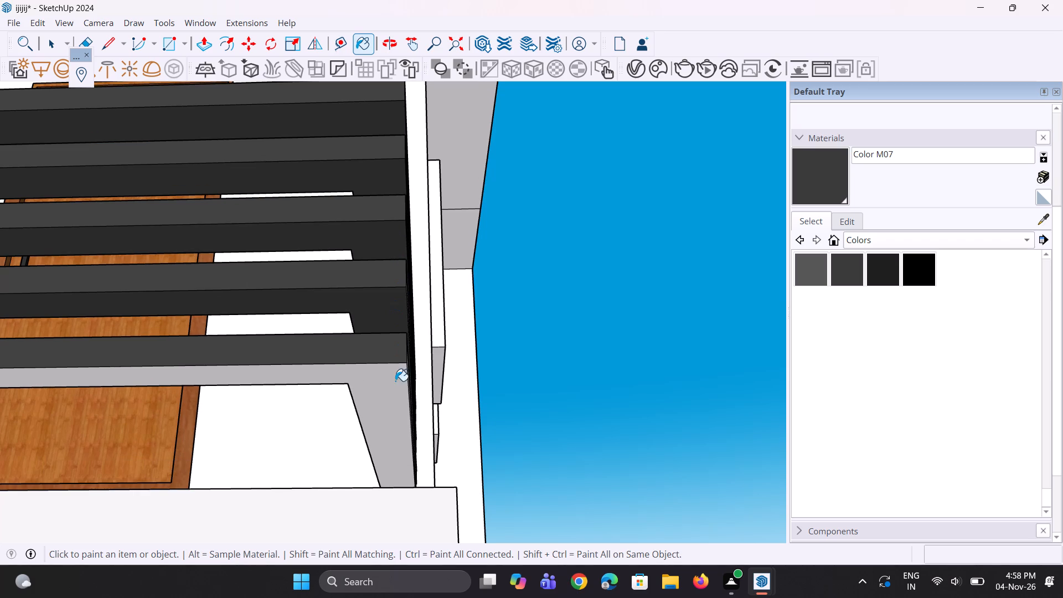
click(395, 382)
Paint the top and front faces of the handrail on the middle tower's top corner balcony with Color M07.
scroll(365, 343, down, 17)
scroll(363, 321, down, 4)
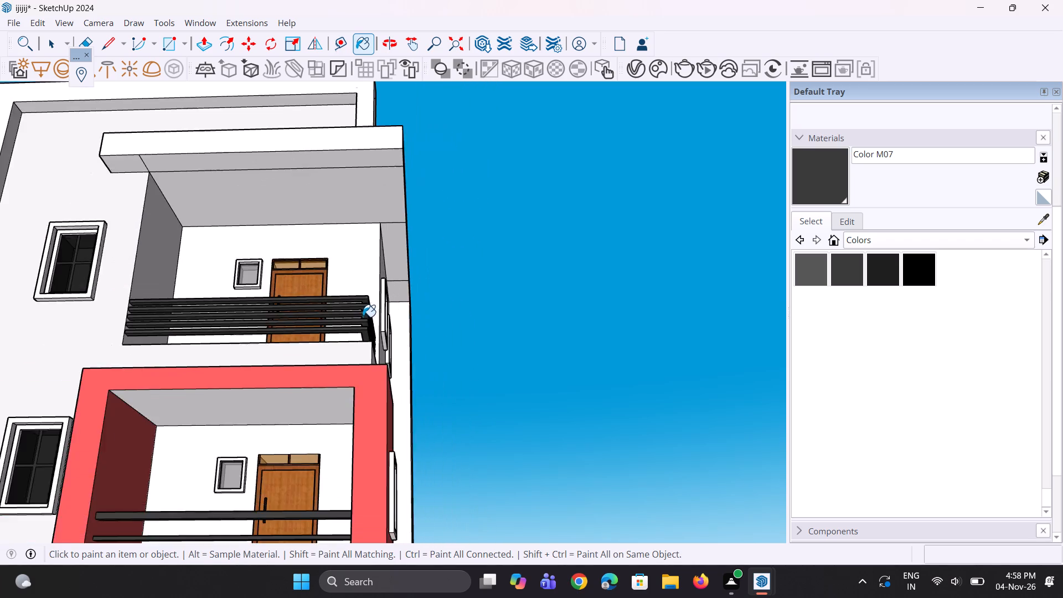
scroll(363, 317, down, 7)
scroll(205, 298, down, 6)
middle_drag(209, 288, 321, 311)
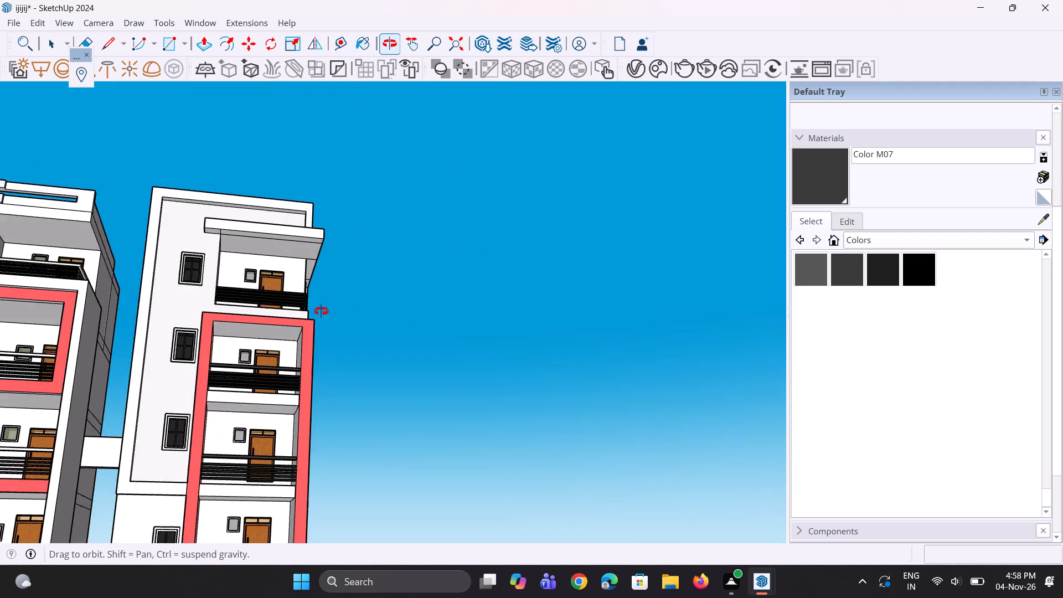
middle_drag(321, 311, 329, 309)
scroll(349, 295, down, 9)
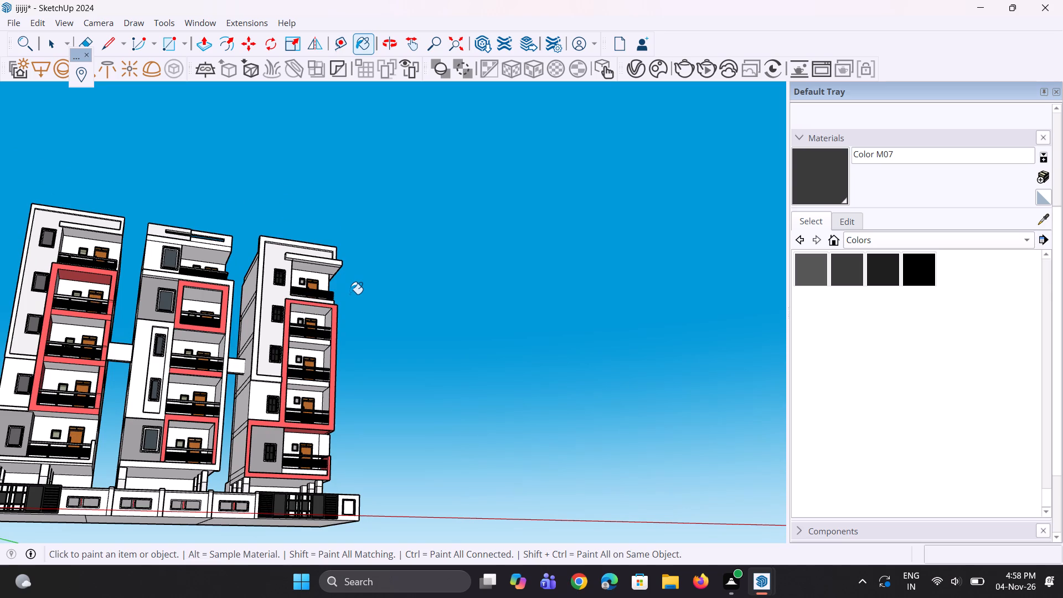
scroll(350, 294, down, 2)
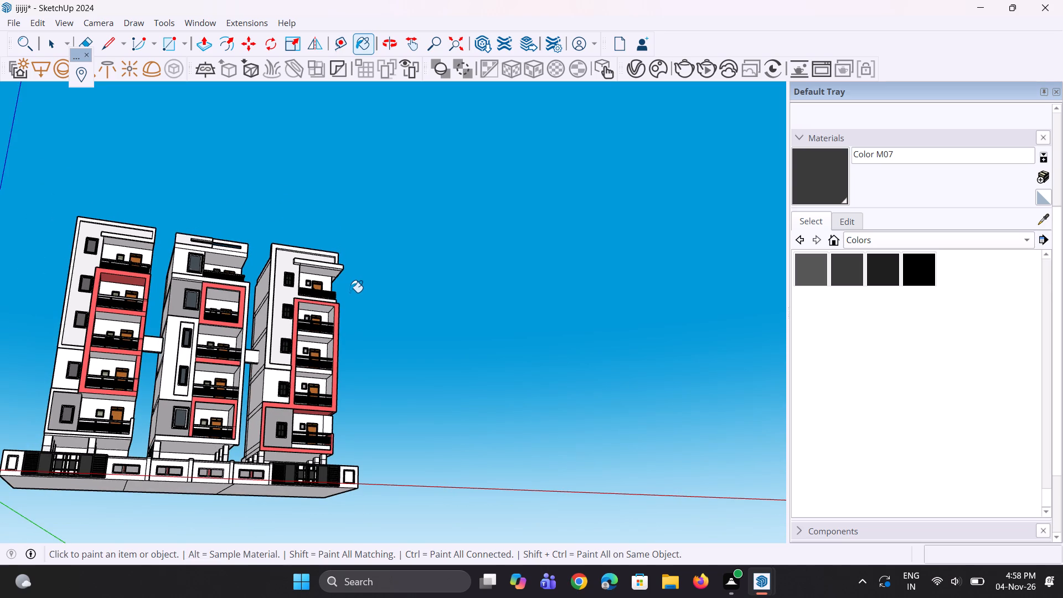
scroll(349, 291, down, 4)
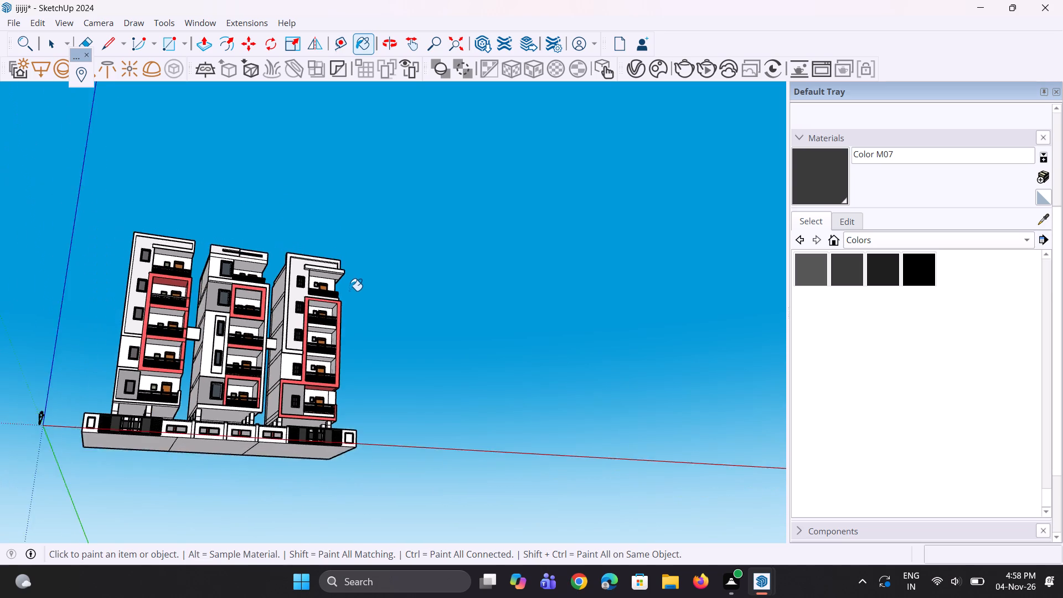
middle_drag(306, 240, 303, 318)
scroll(251, 275, up, 10)
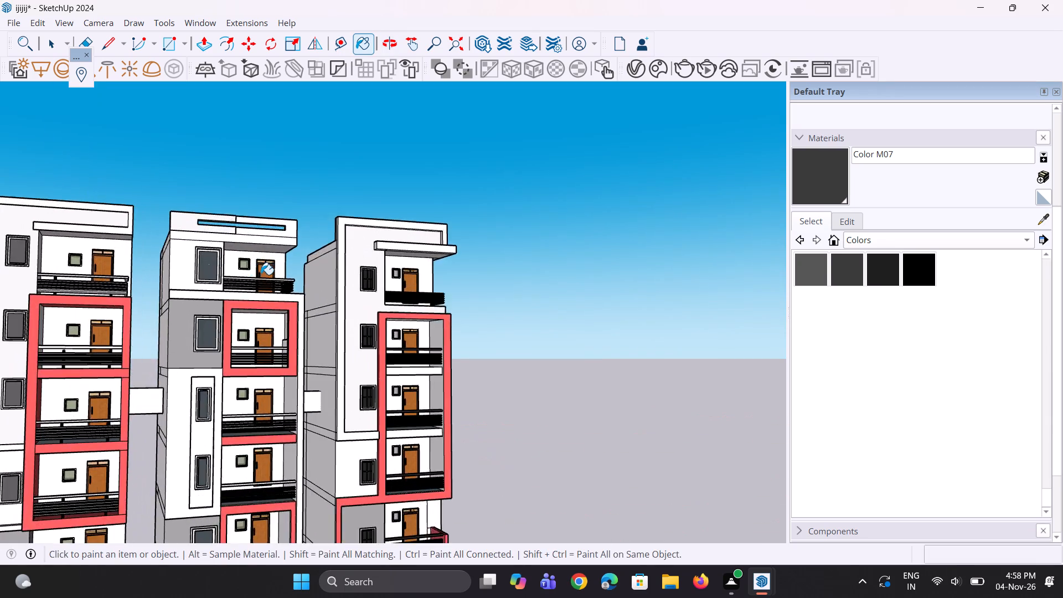
scroll(261, 275, up, 7)
middle_drag(305, 293, 292, 362)
scroll(319, 318, up, 7)
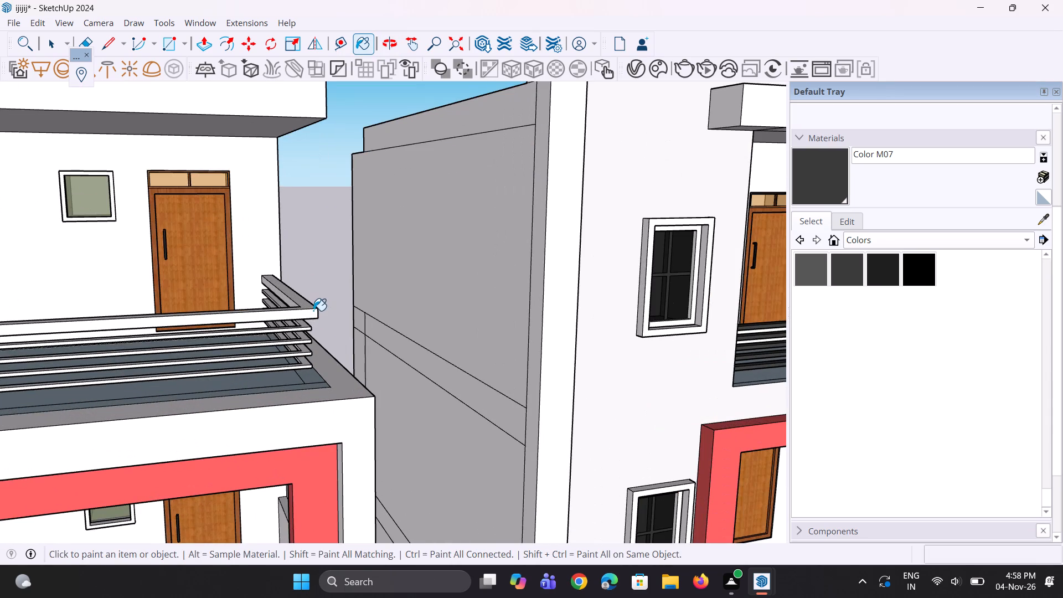
click(310, 306)
click(308, 305)
scroll(305, 309, up, 3)
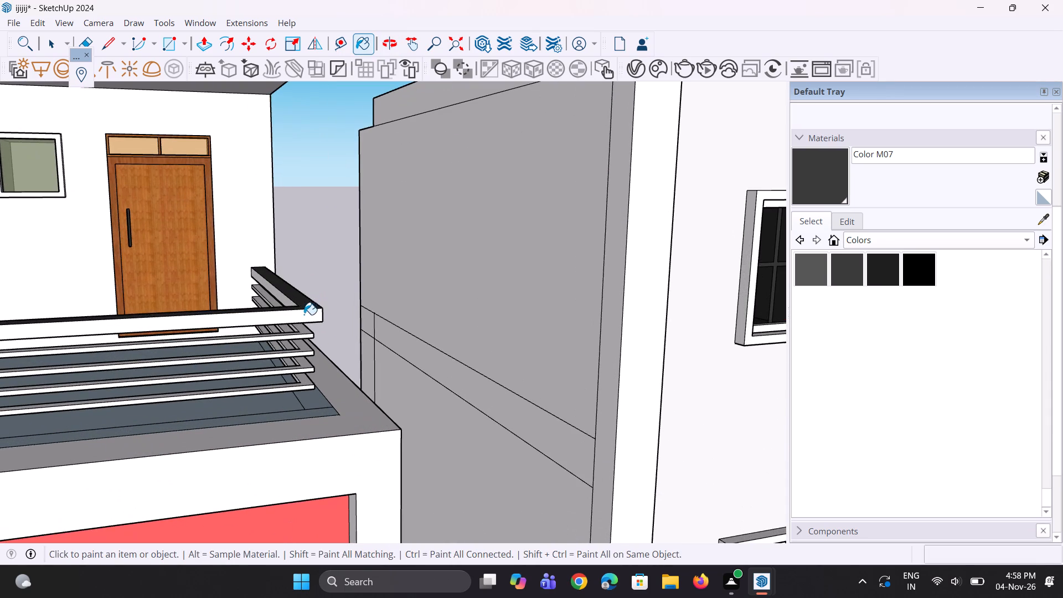
click(304, 315)
Paint the top and front faces of the four slim rails on the middle tower's top corner balcony with Color M07.
scroll(305, 325, up, 2)
click(304, 331)
click(308, 338)
scroll(298, 359, up, 3)
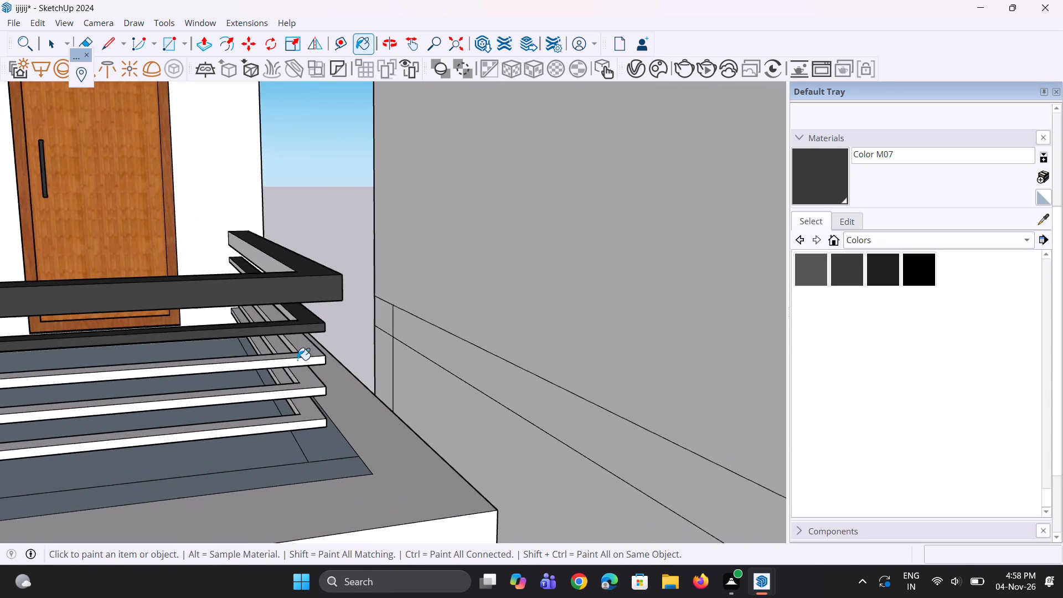
scroll(297, 360, up, 4)
click(308, 359)
click(322, 349)
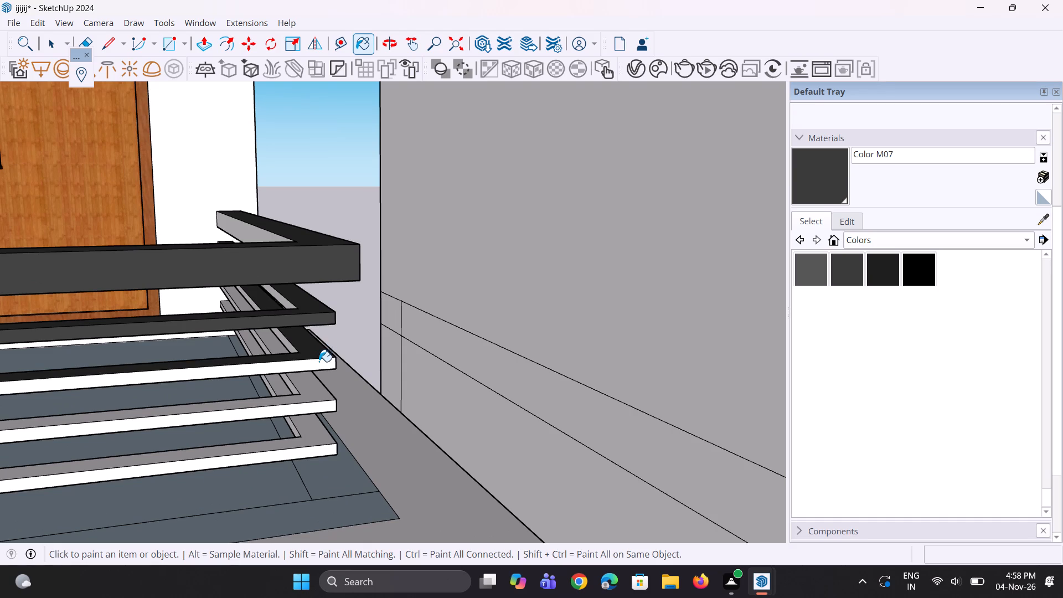
click(319, 362)
click(319, 394)
click(319, 406)
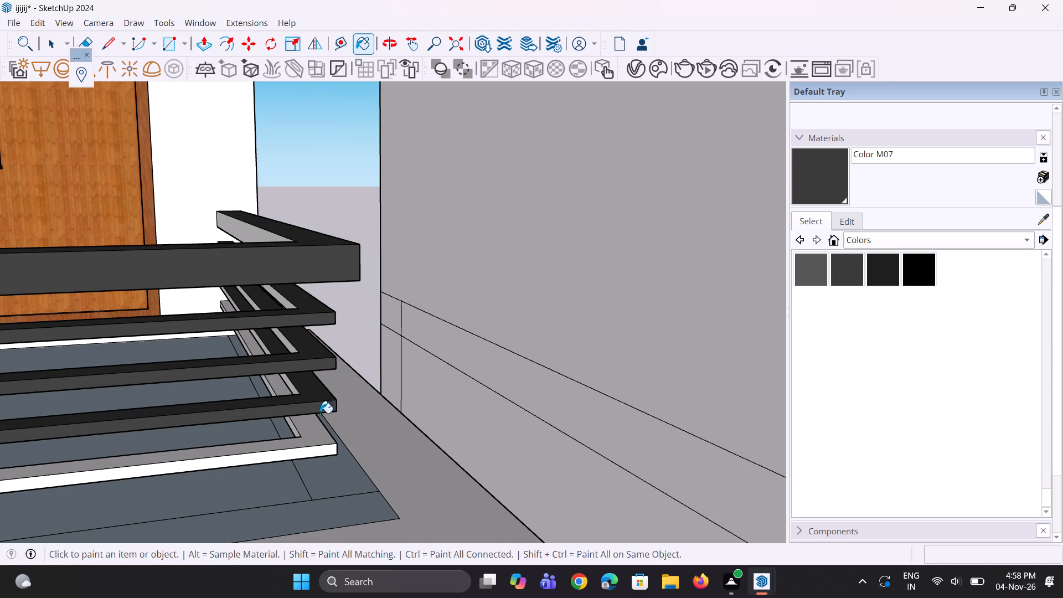
click(319, 432)
click(321, 453)
Paint the undersides of the handrail and four slim rails on the middle tower's top corner balcony with Color M07.
scroll(195, 399, down, 5)
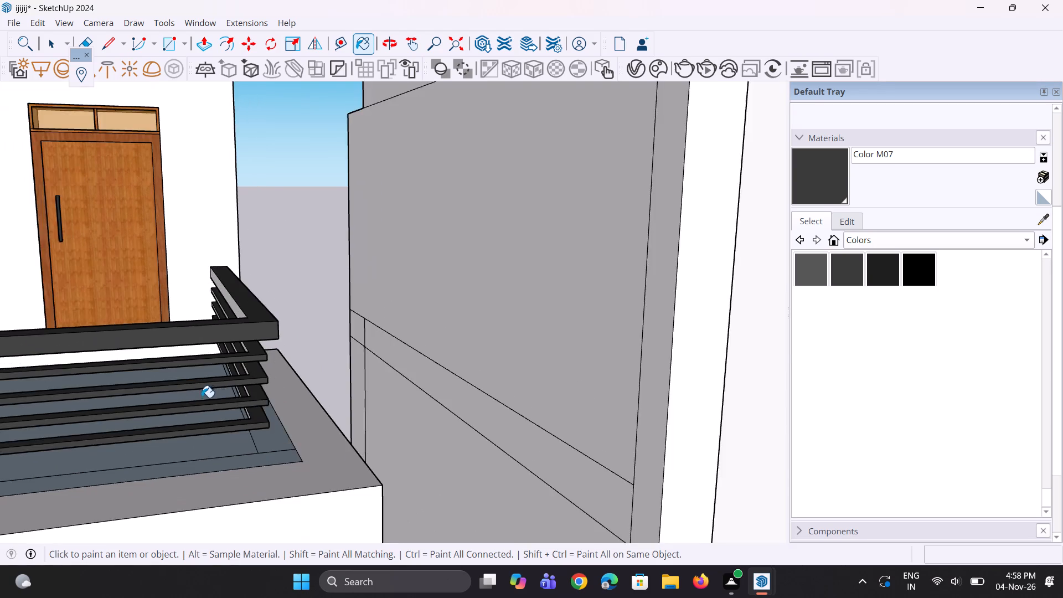
scroll(222, 409, up, 1)
middle_drag(222, 409, 219, 329)
scroll(219, 329, down, 1)
scroll(228, 281, up, 4)
scroll(248, 235, up, 2)
click(255, 221)
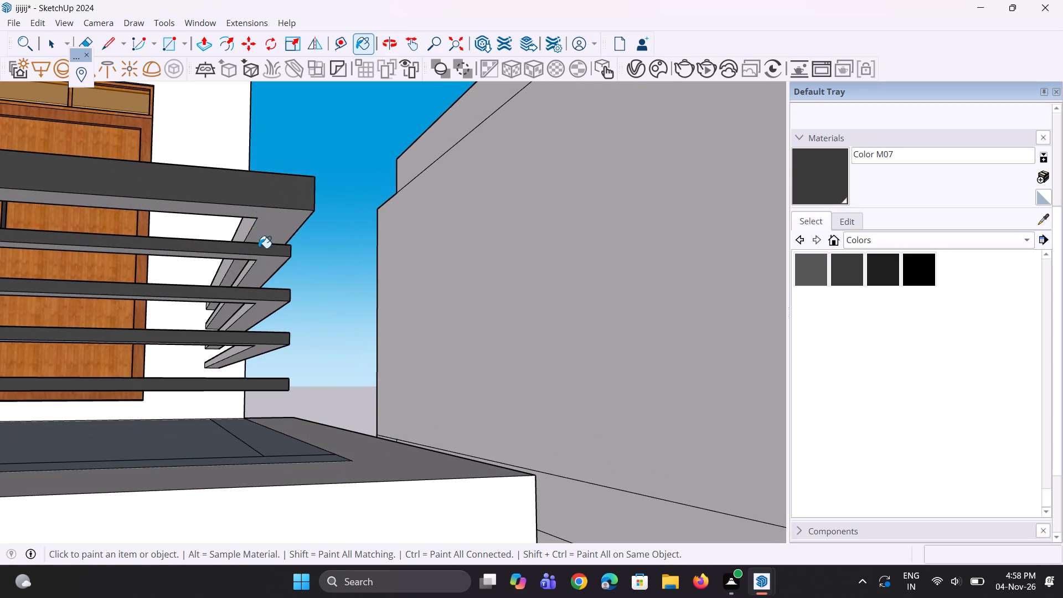
middle_drag(261, 279, 262, 250)
scroll(276, 179, up, 4)
click(276, 178)
click(270, 223)
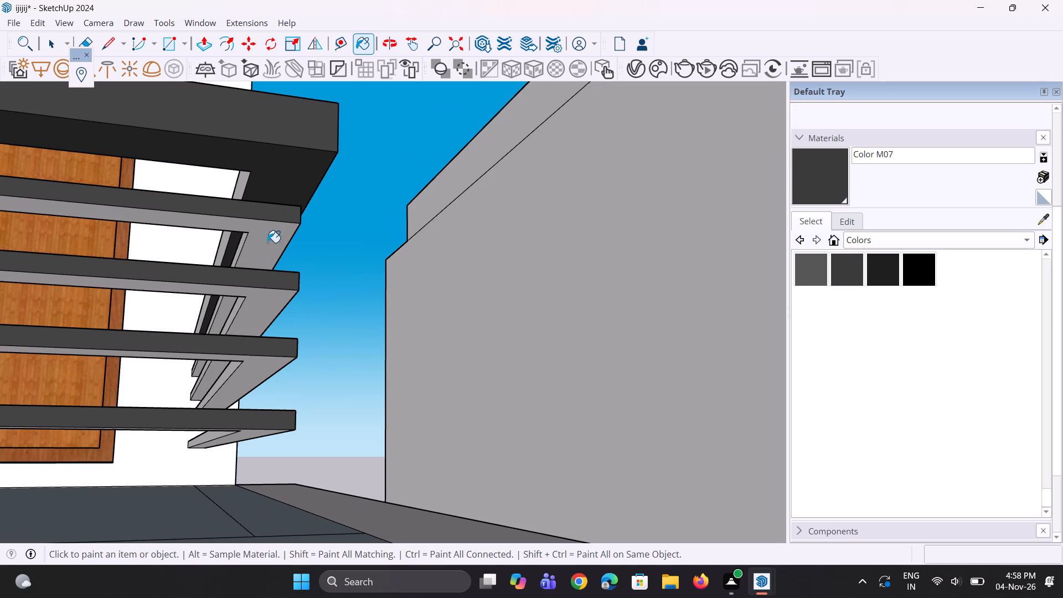
scroll(266, 291, up, 2)
click(265, 293)
click(277, 368)
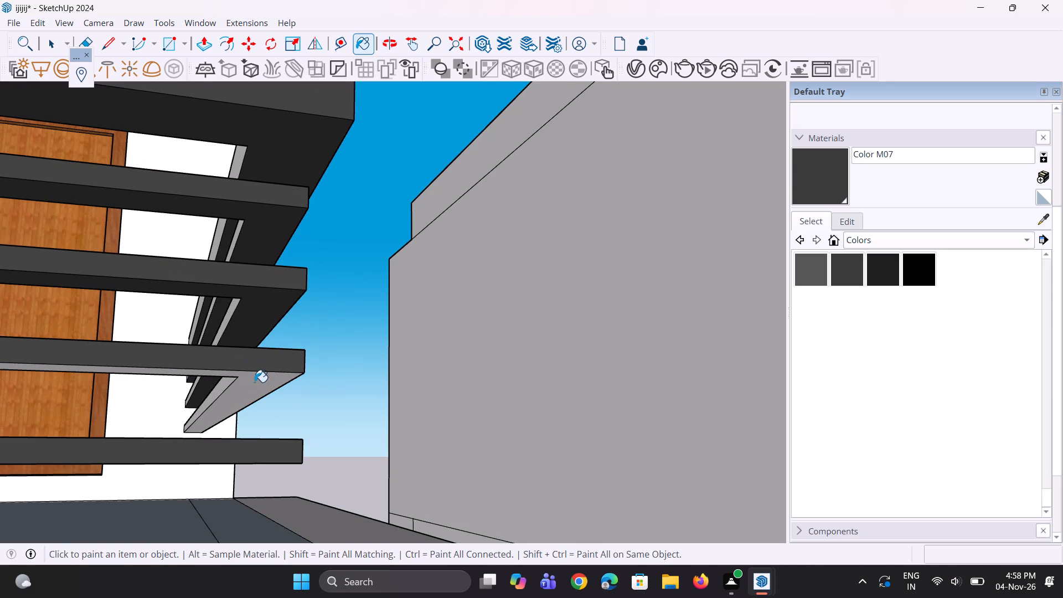
click(255, 382)
middle_drag(252, 333, 242, 272)
scroll(267, 435, up, 1)
click(269, 467)
Paint the top and front faces of the handrail on the balcony inside the middle tower's upper red frame with Color M07.
scroll(242, 380, down, 5)
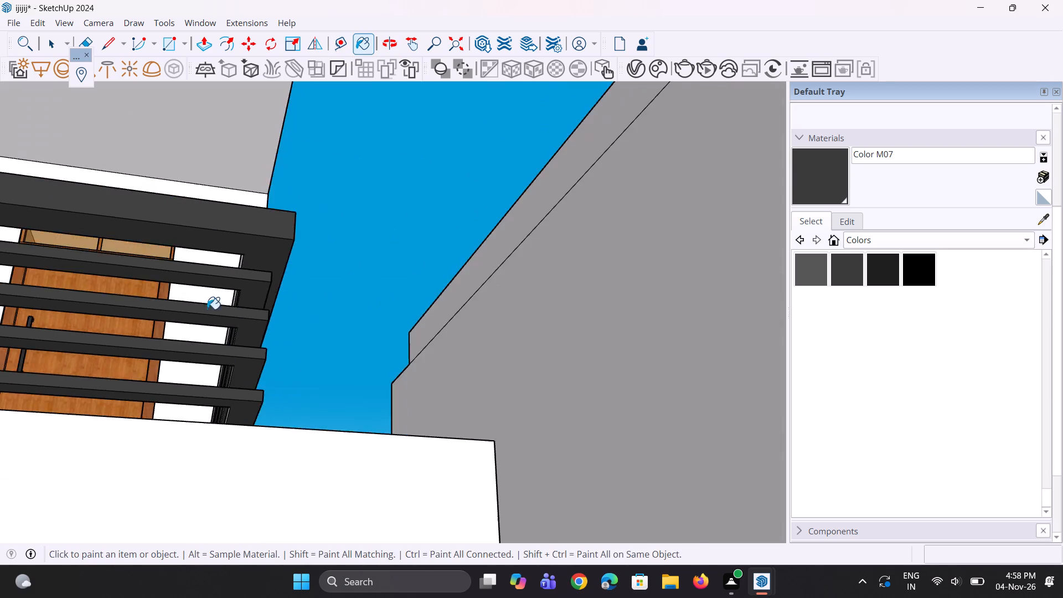
scroll(207, 309, down, 8)
middle_drag(216, 326, 204, 394)
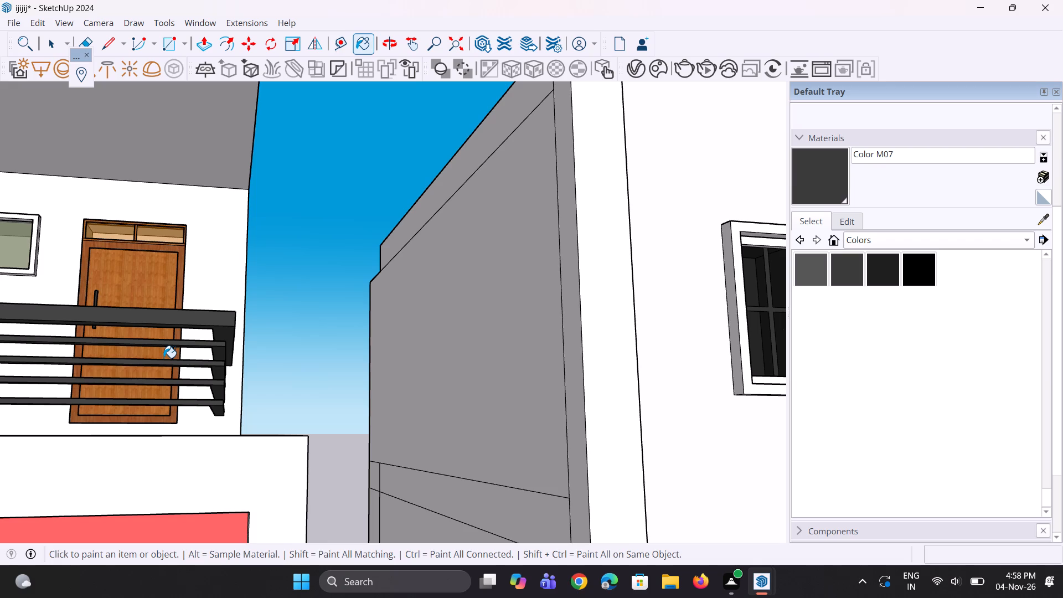
scroll(156, 338, down, 4)
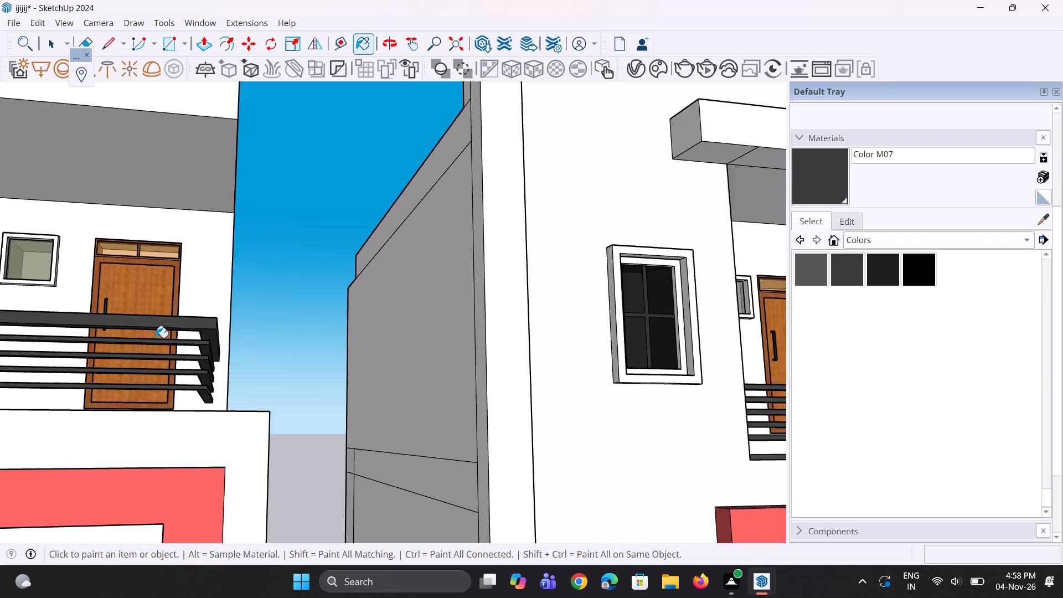
scroll(162, 323, down, 5)
scroll(227, 211, down, 5)
scroll(158, 408, up, 8)
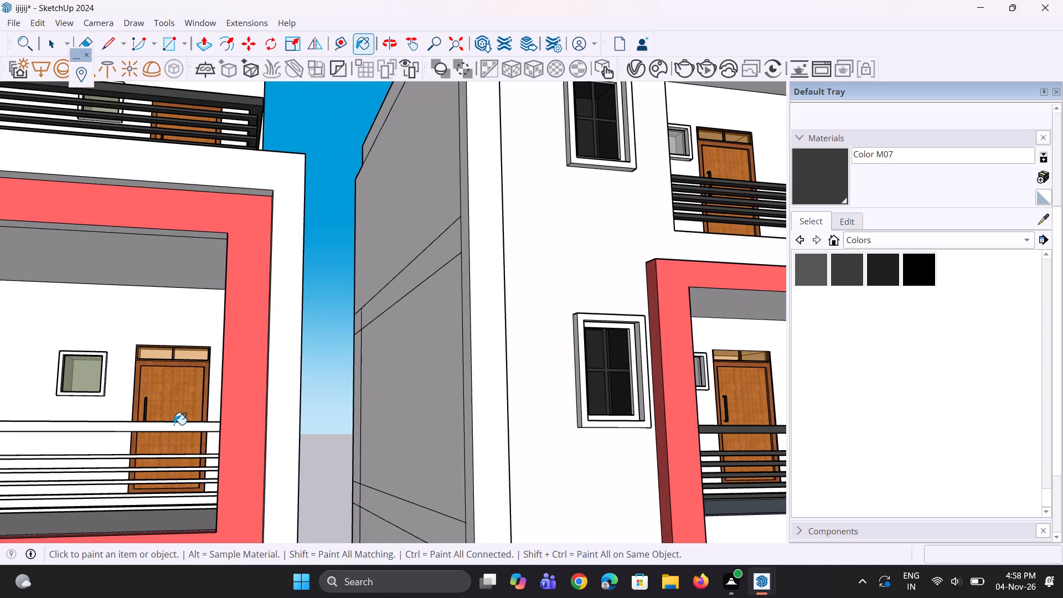
scroll(178, 367, down, 5)
middle_drag(177, 339, 176, 404)
scroll(177, 388, up, 1)
scroll(177, 345, down, 4)
scroll(172, 480, up, 6)
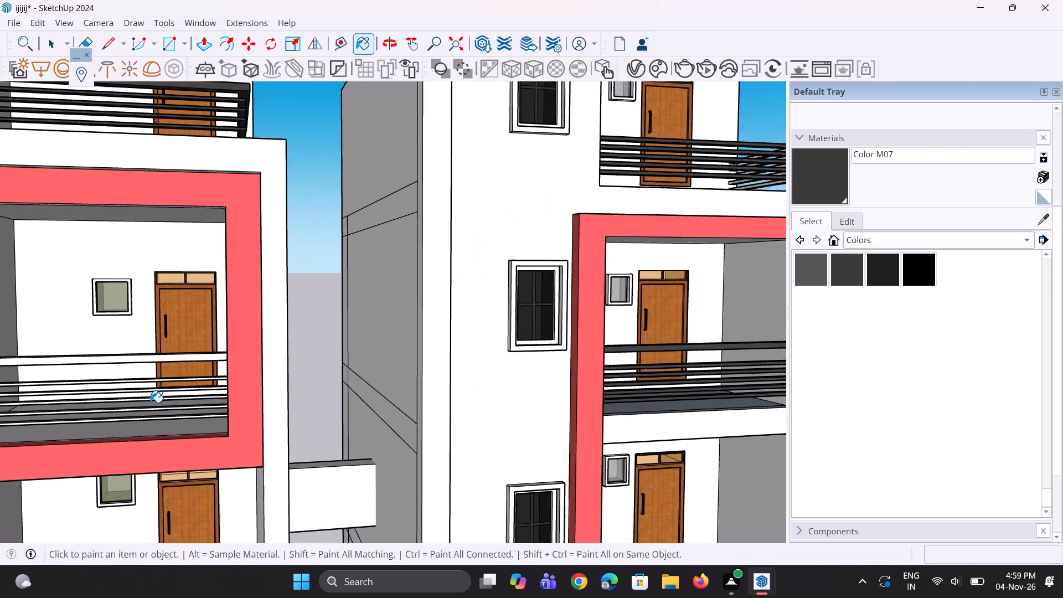
middle_drag(150, 403, 126, 492)
scroll(131, 464, up, 7)
click(158, 420)
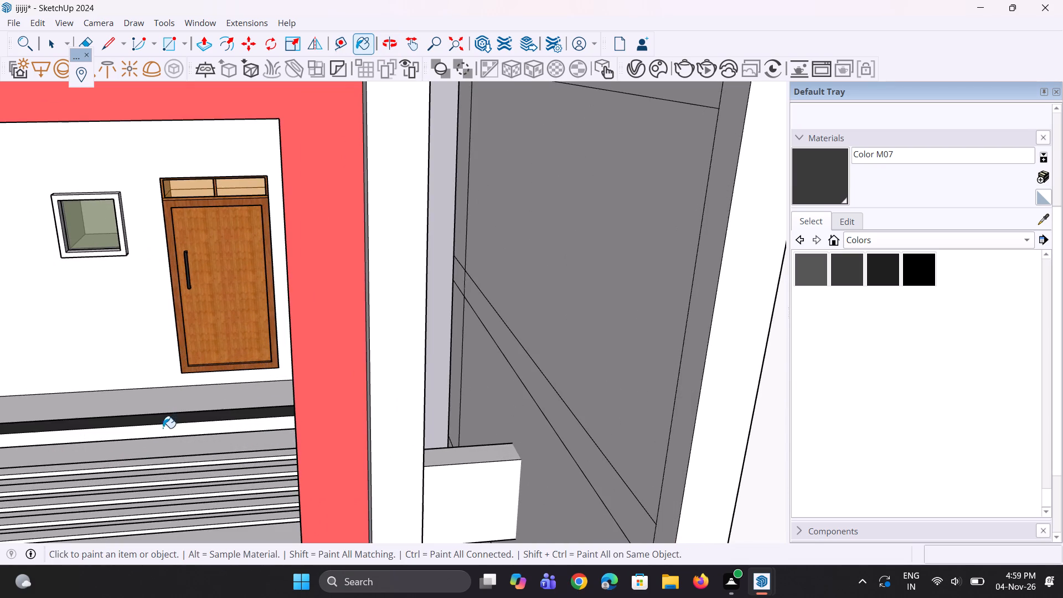
click(163, 430)
Paint the top and front faces of the five slim rails on the middle tower's upper red-framed balcony with Color M07.
scroll(189, 492, up, 8)
click(223, 435)
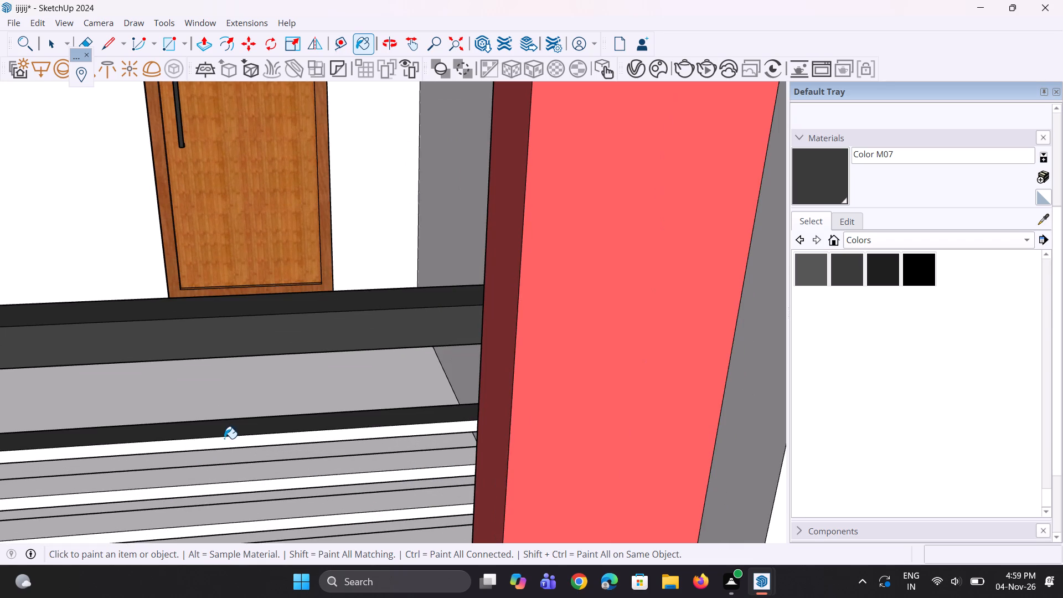
click(224, 439)
click(230, 476)
click(234, 493)
click(235, 487)
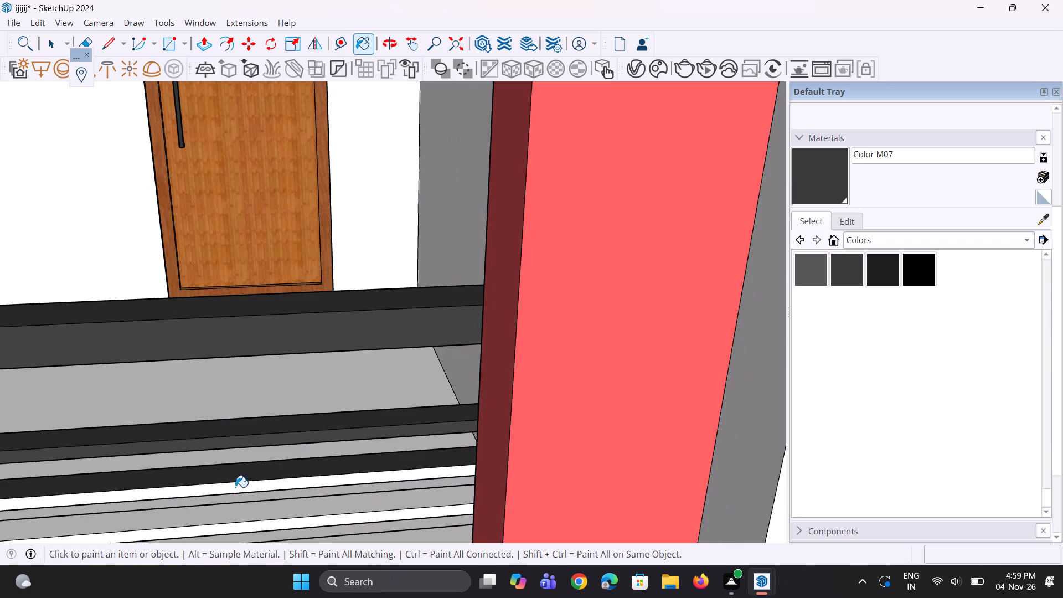
scroll(245, 405, down, 5)
scroll(288, 515, up, 5)
scroll(336, 406, up, 3)
click(337, 400)
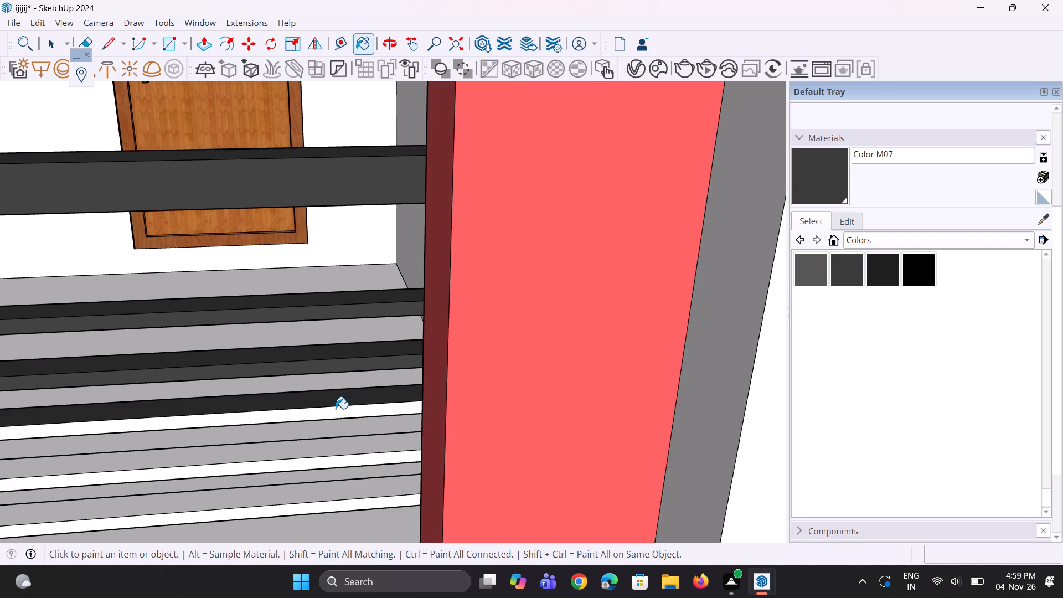
click(334, 410)
click(334, 453)
click(334, 460)
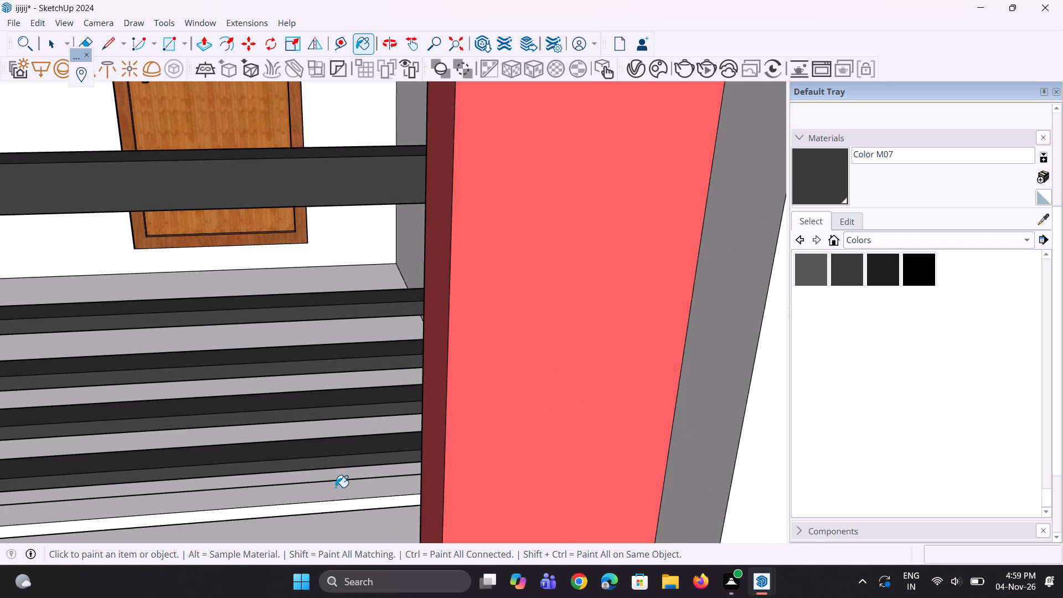
click(336, 487)
click(340, 504)
Paint the undersides of the handrail and five slim rails on the middle tower's upper red-framed balcony with Color M07.
scroll(344, 498, up, 1)
middle_drag(344, 497, 452, 237)
click(447, 181)
scroll(441, 285, up, 2)
click(440, 275)
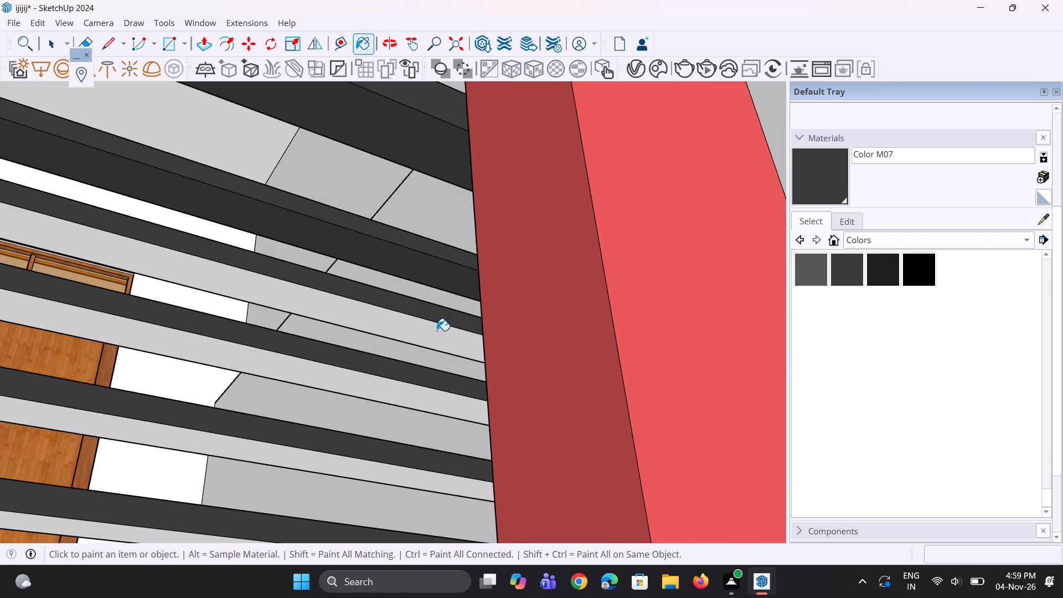
click(437, 331)
scroll(379, 260, down, 4)
scroll(381, 352, up, 3)
click(382, 344)
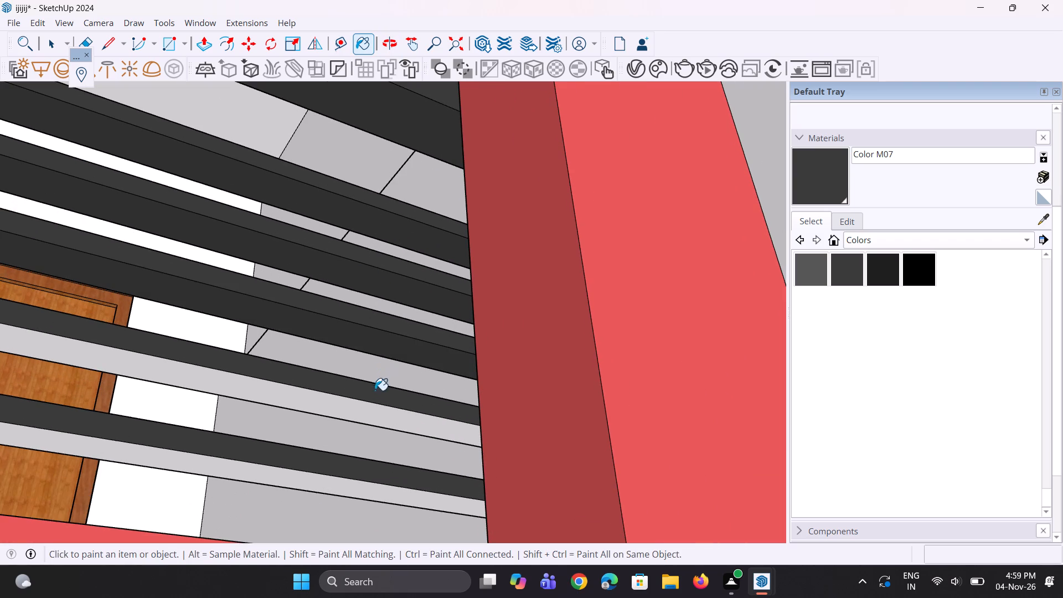
click(368, 415)
click(344, 476)
click(328, 482)
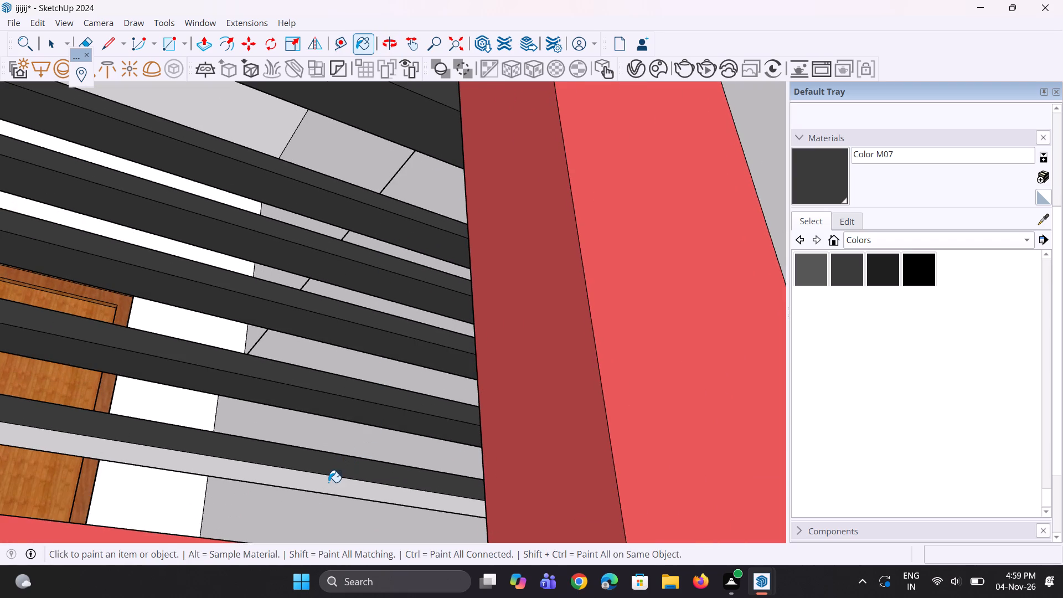
Paint the top and front faces of the handrail on the balcony directly below the middle tower's upper red frame with Color M07.
scroll(332, 397, down, 11)
scroll(381, 313, down, 6)
scroll(315, 273, down, 3)
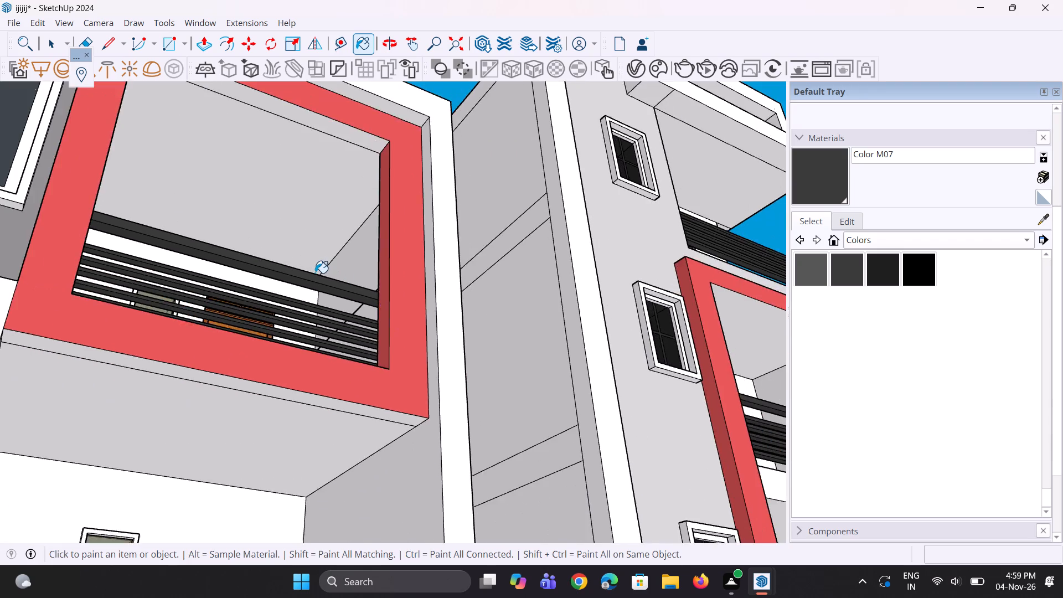
scroll(315, 273, down, 7)
scroll(313, 478, up, 12)
scroll(352, 338, up, 2)
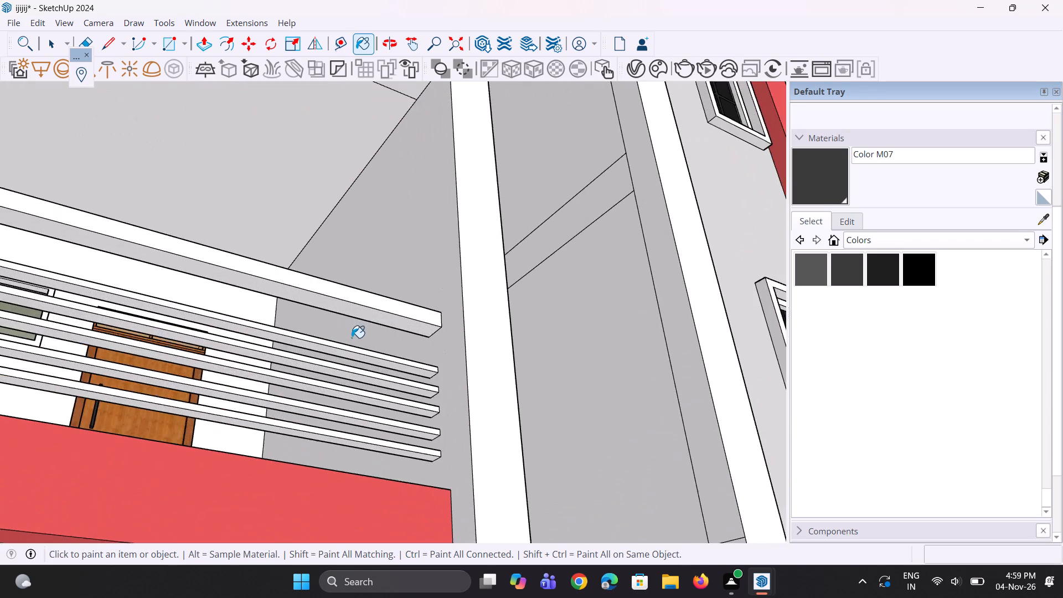
middle_drag(352, 338, 285, 462)
scroll(282, 498, up, 3)
click(282, 498)
click(295, 508)
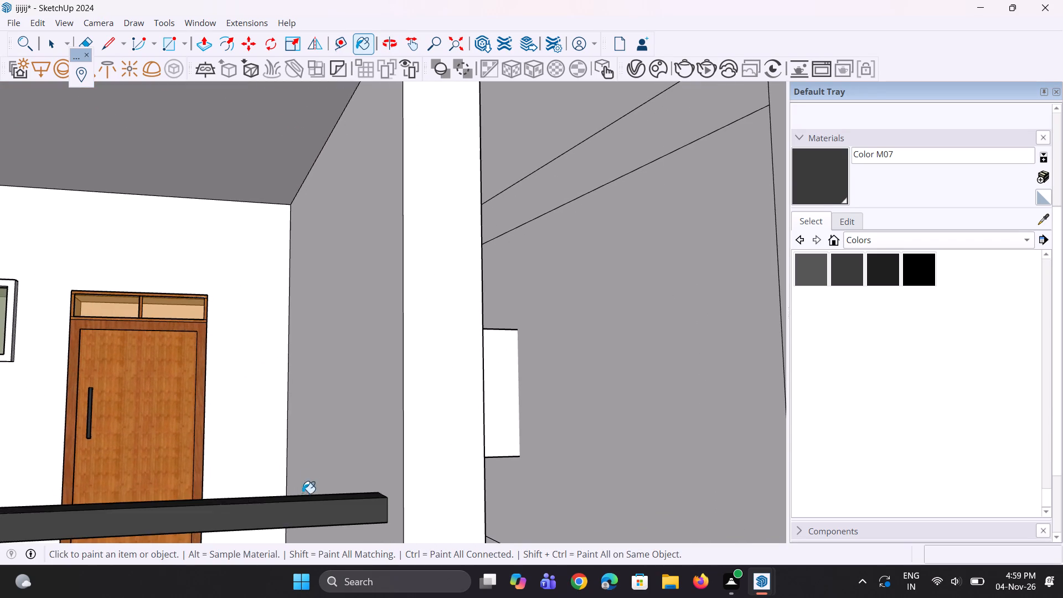
Paint the top and front faces of the upper two slim rails on the balcony below the upper red frame with Color M07.
middle_drag(305, 486, 338, 396)
scroll(340, 380, down, 9)
middle_drag(358, 350, 318, 420)
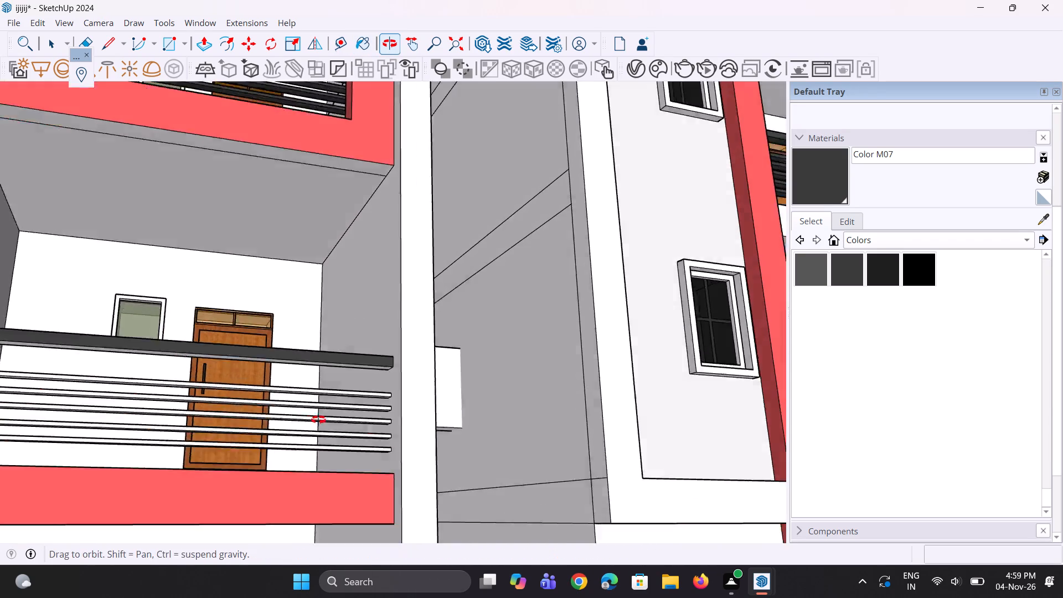
middle_drag(318, 420, 286, 472)
scroll(296, 494, up, 11)
click(319, 468)
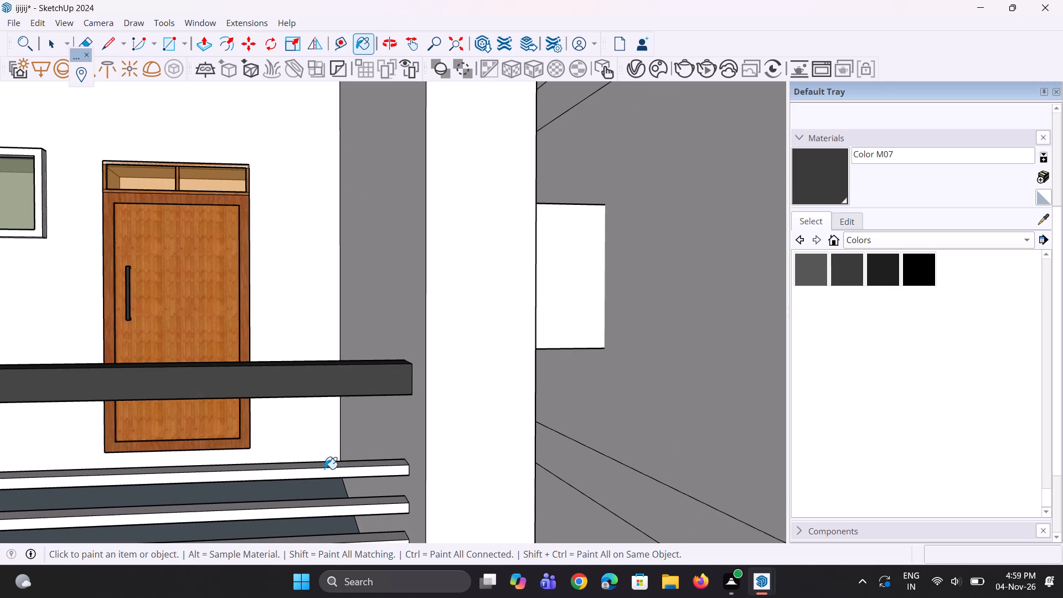
click(333, 466)
click(336, 471)
scroll(337, 424, down, 4)
scroll(342, 535, up, 4)
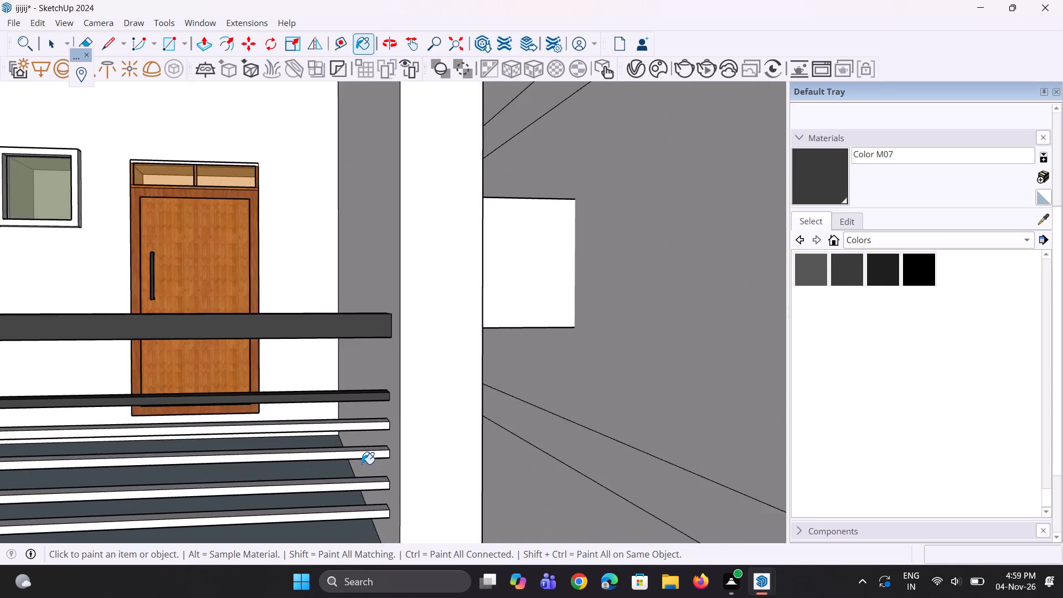
scroll(363, 461, up, 1)
middle_drag(363, 459, 336, 496)
scroll(336, 472, up, 6)
click(339, 434)
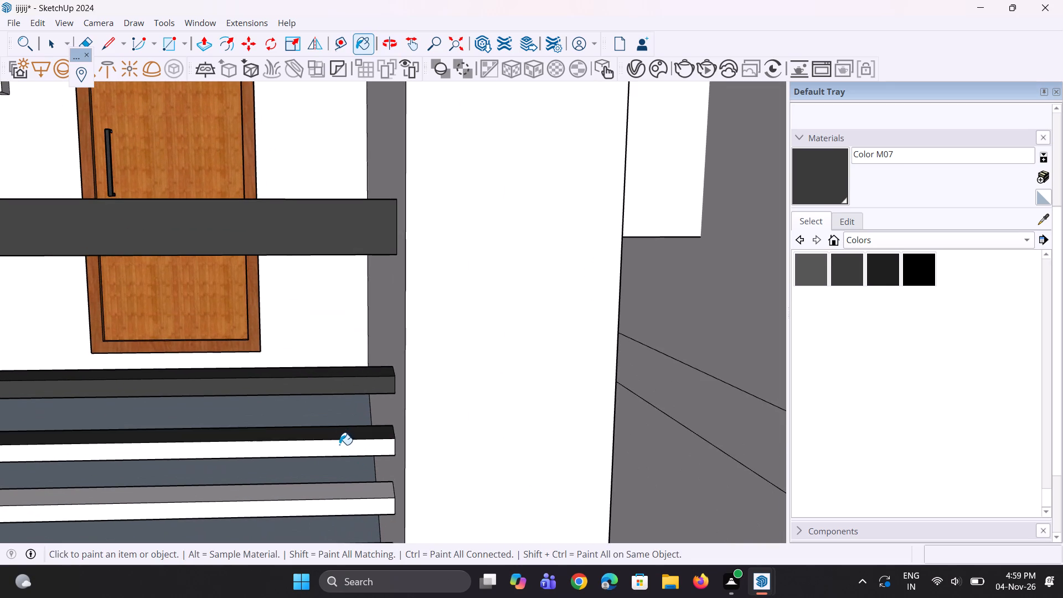
click(340, 446)
Paint the top and front faces of the remaining three slim rails on the balcony below the upper red frame with Color M07.
click(352, 496)
drag(355, 504, 357, 497)
scroll(406, 399, down, 5)
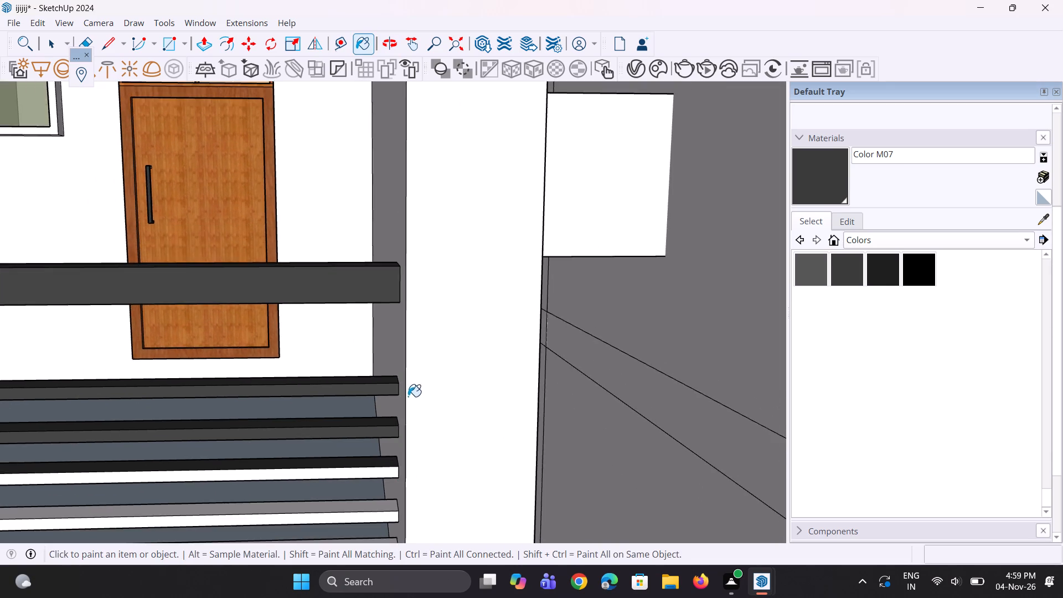
scroll(396, 487, up, 4)
click(386, 463)
drag(370, 513, 369, 520)
click(369, 533)
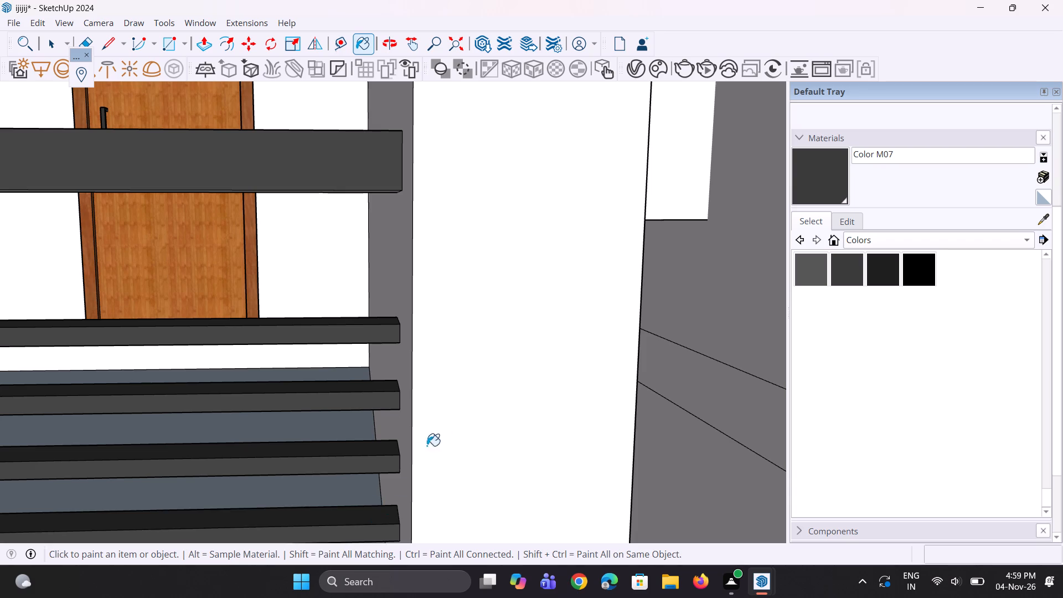
scroll(440, 395, down, 11)
scroll(382, 508, up, 12)
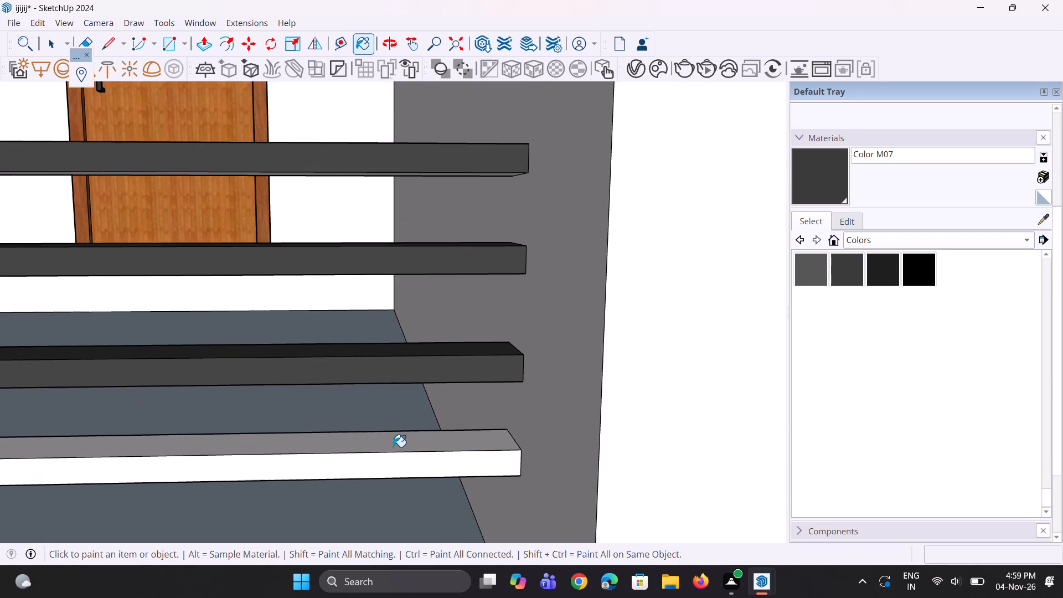
click(394, 447)
click(396, 470)
Paint the undersides of the handrail and five slim rails on the balcony below the upper red frame with Color M07.
scroll(378, 472, down, 11)
middle_drag(328, 459, 356, 362)
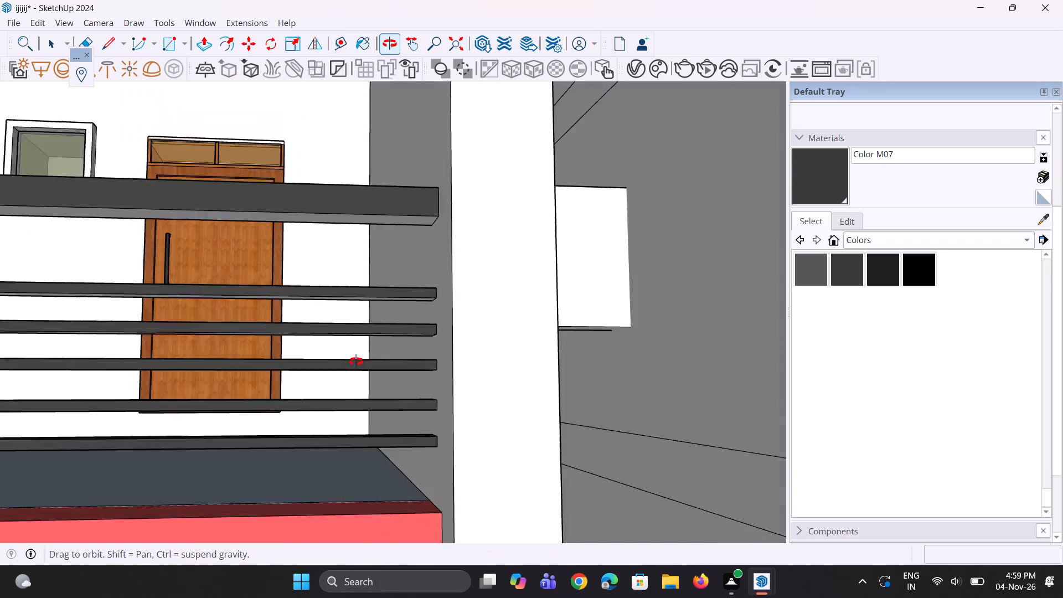
middle_drag(356, 362, 374, 277)
click(401, 191)
scroll(394, 236, up, 2)
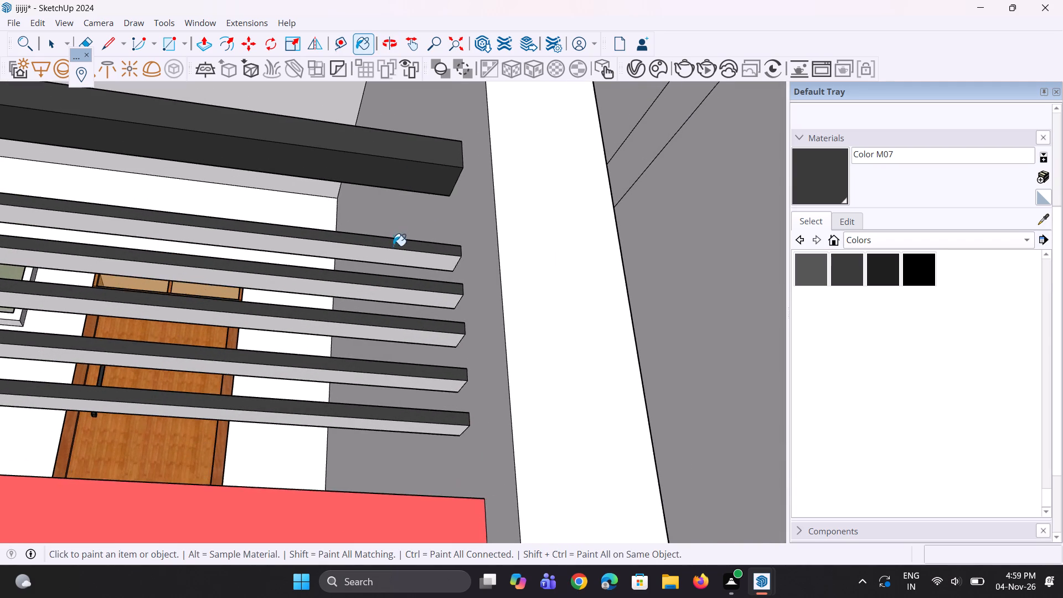
scroll(393, 246, up, 1)
click(393, 252)
click(396, 305)
scroll(391, 354, up, 2)
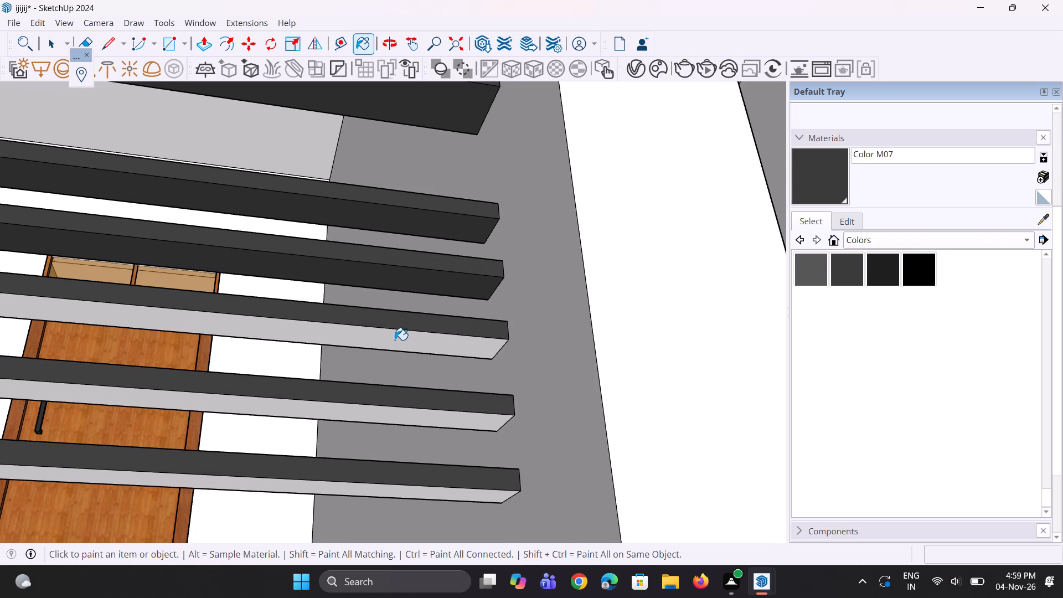
click(395, 340)
click(396, 414)
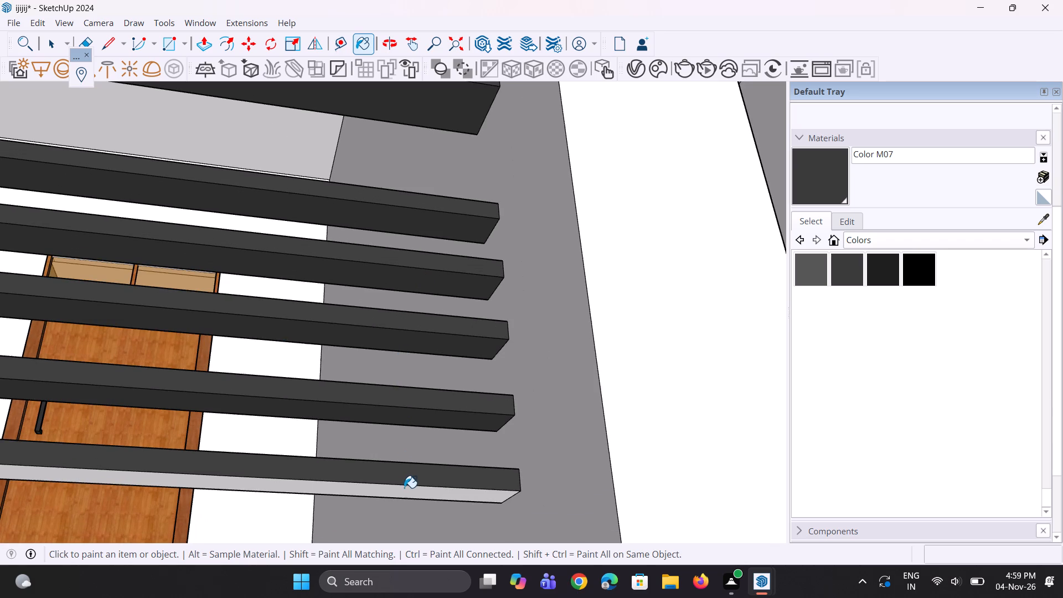
click(404, 488)
Paint the top and front faces of the handrail on the balcony directly above the middle tower's lower red frame with Color M07.
scroll(427, 450, down, 20)
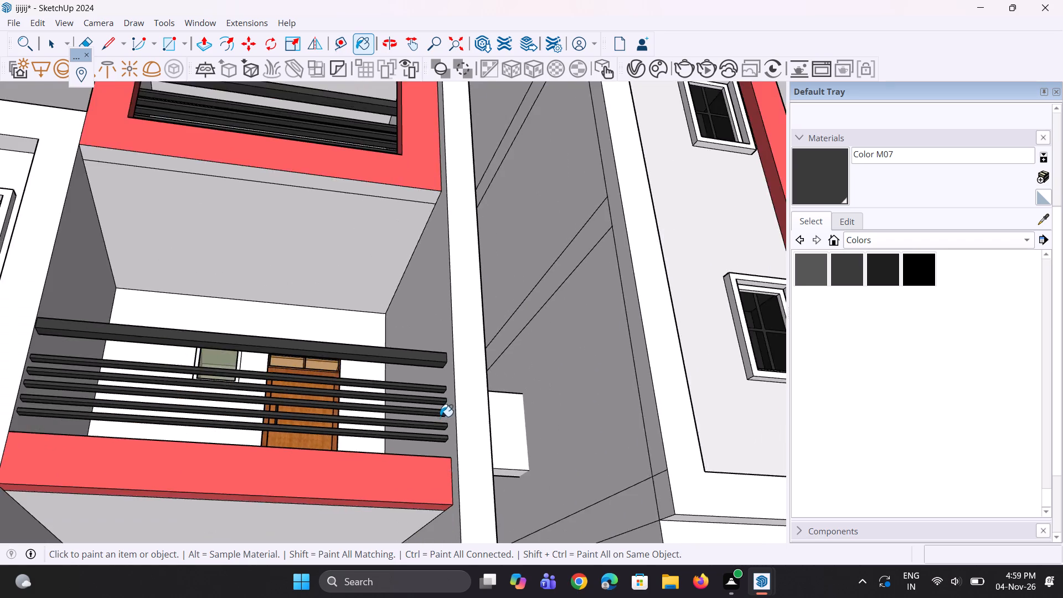
scroll(440, 416, down, 9)
scroll(393, 313, down, 4)
scroll(415, 519, up, 7)
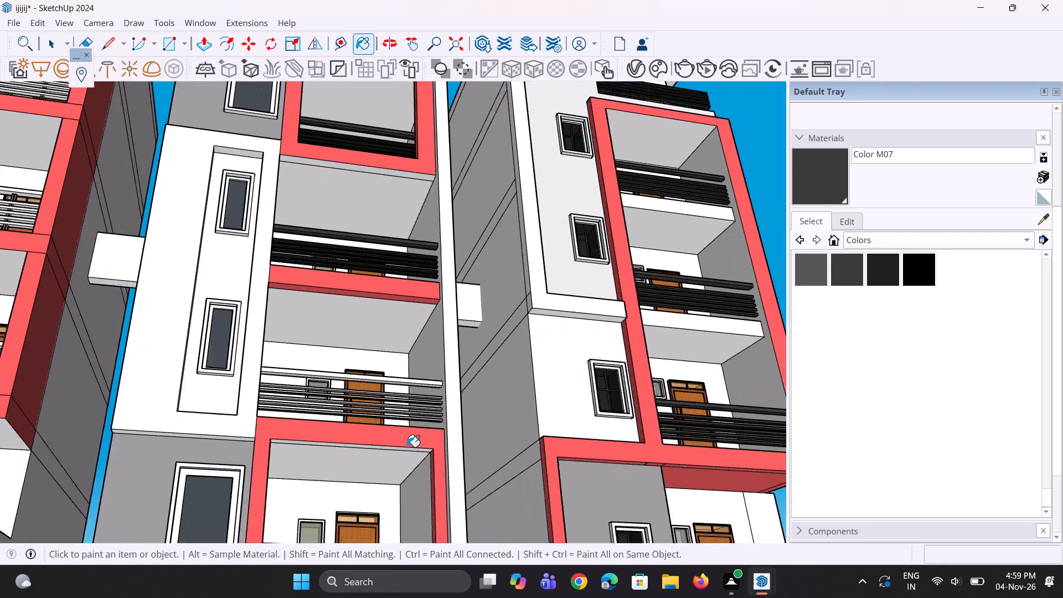
scroll(407, 447, up, 1)
scroll(415, 386, up, 6)
middle_drag(388, 384, 367, 489)
scroll(405, 386, down, 10)
middle_drag(375, 451, 365, 519)
scroll(365, 520, up, 6)
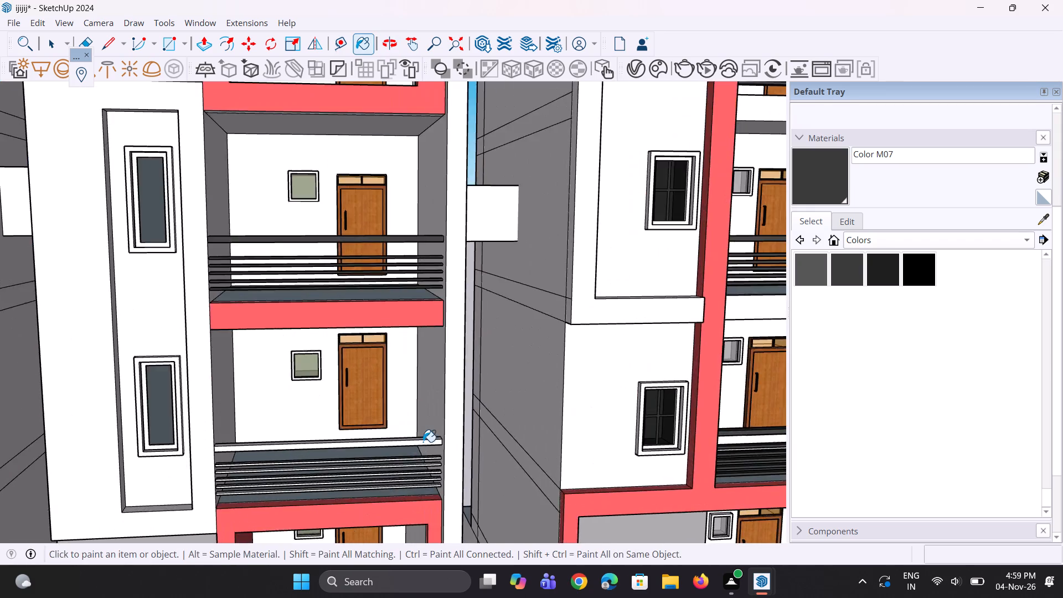
scroll(423, 442, up, 9)
click(423, 437)
click(422, 442)
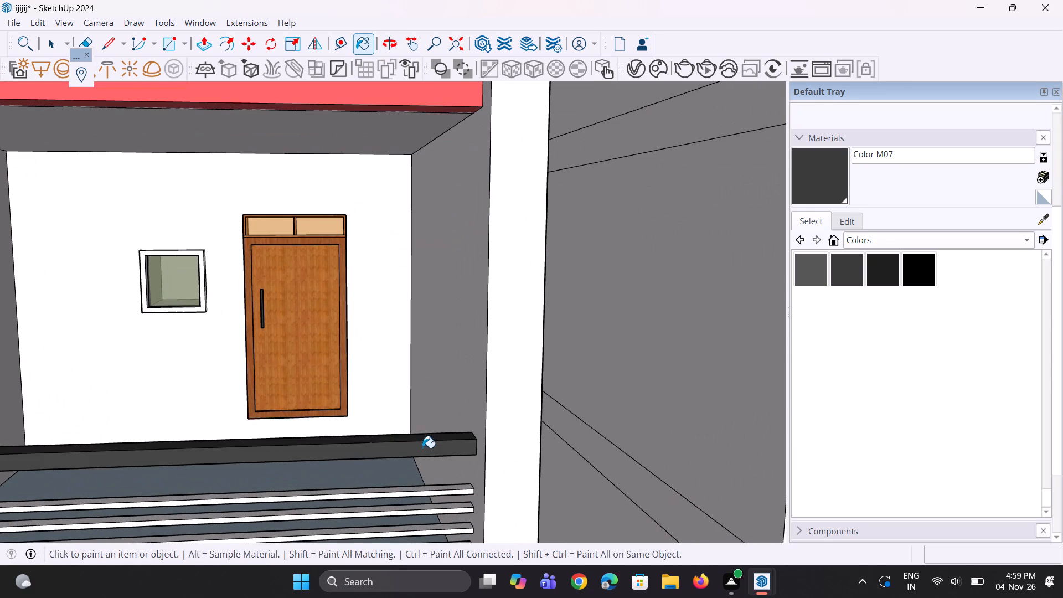
Paint the top and front faces of the upper two slim rails on the balcony above the lower red frame with Color M07.
scroll(430, 501, up, 5)
click(437, 482)
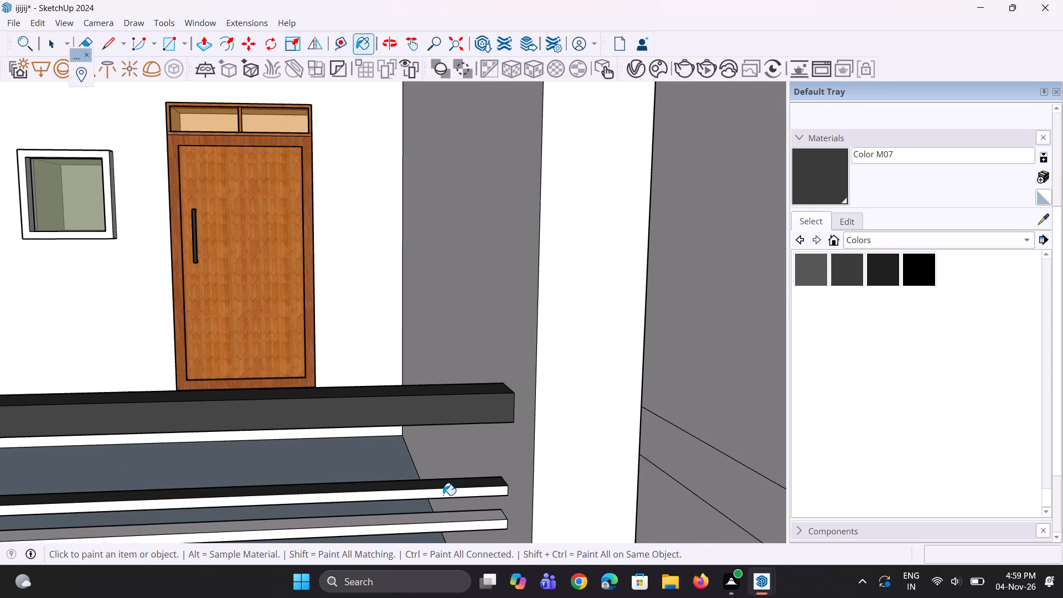
click(443, 495)
scroll(402, 423, down, 4)
scroll(429, 508, up, 7)
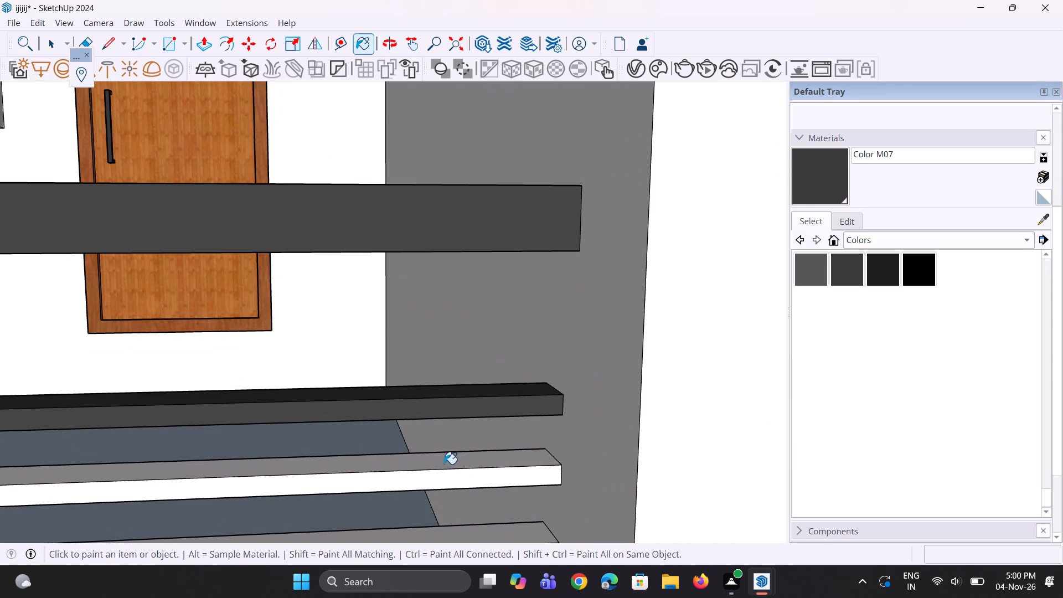
click(444, 464)
click(448, 476)
Paint the top and front faces of the remaining three slim rails on the balcony above the lower red frame with Color M07.
scroll(414, 431, down, 4)
scroll(456, 524, up, 4)
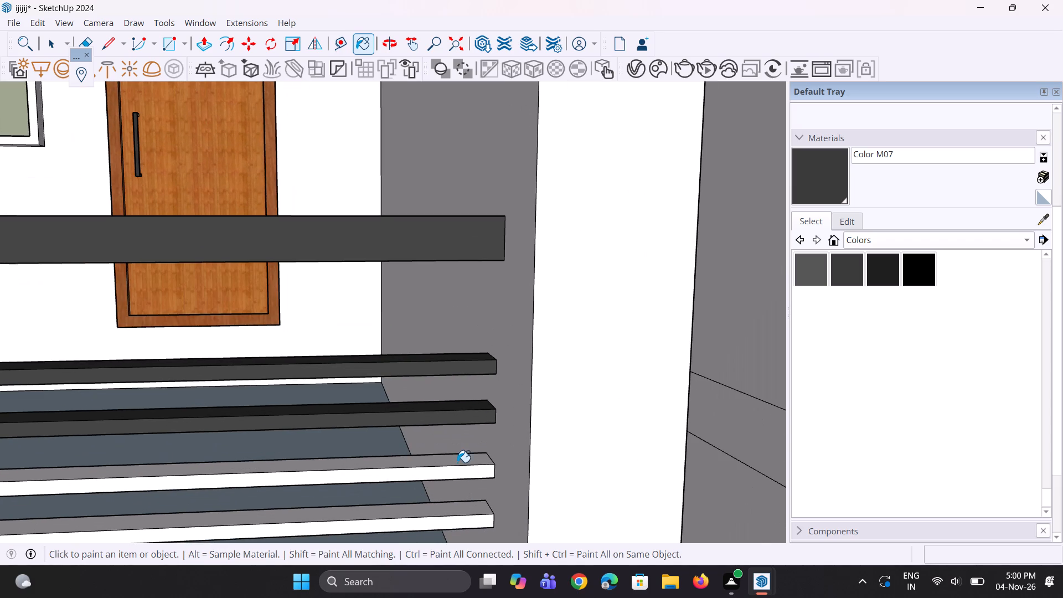
click(457, 462)
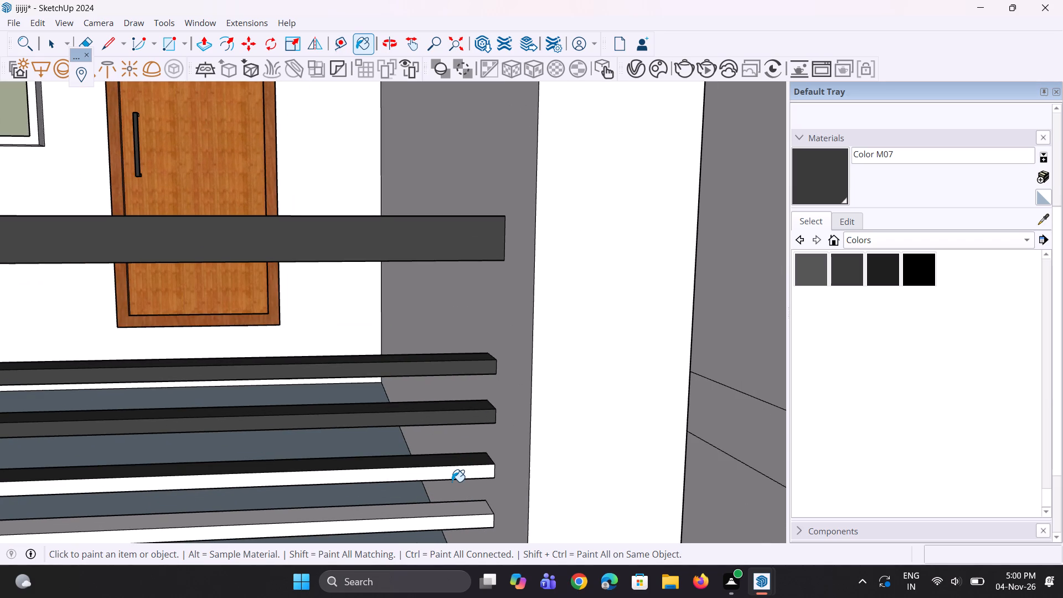
scroll(452, 482, up, 2)
drag(452, 476, 452, 470)
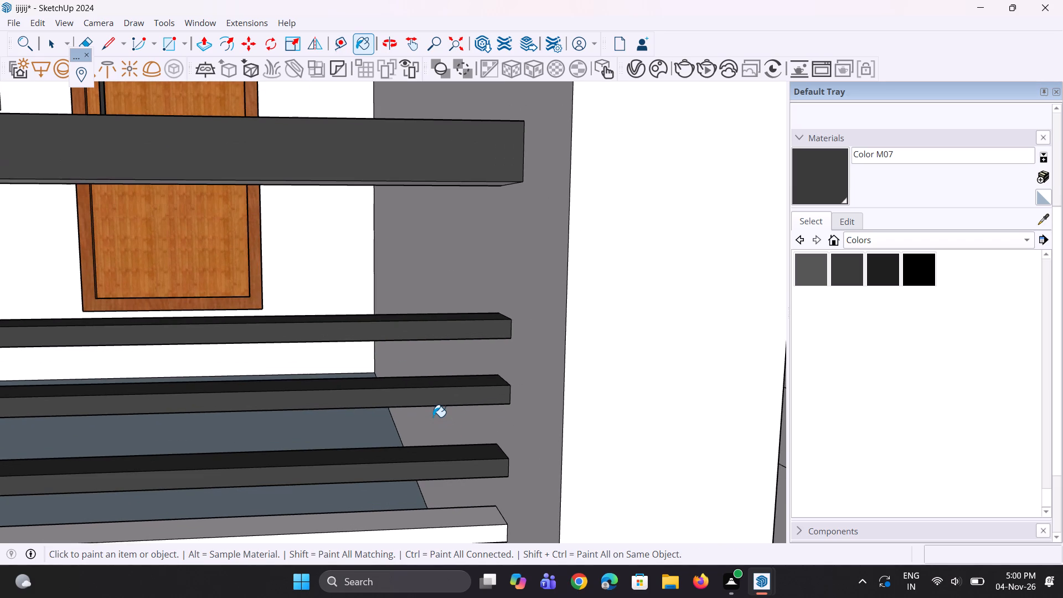
scroll(429, 394, down, 4)
scroll(428, 456, up, 3)
scroll(445, 511, up, 2)
click(450, 499)
drag(455, 518, 456, 512)
scroll(441, 426, down, 8)
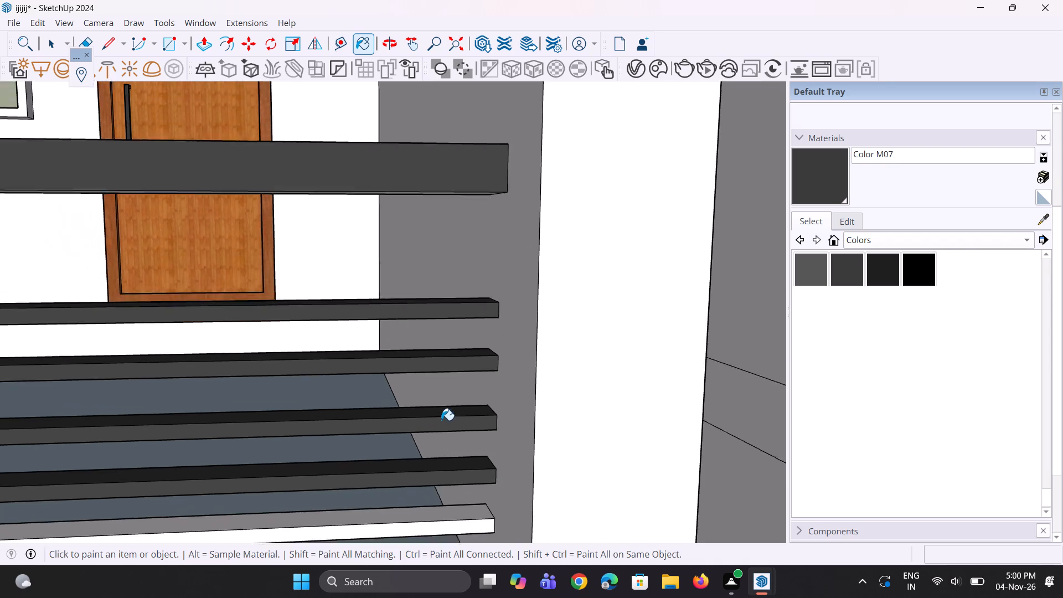
scroll(441, 420, down, 2)
scroll(450, 492, up, 4)
click(453, 481)
click(454, 492)
Paint the undersides of the handrail and five slim rails on the balcony above the lower red frame with Color M07.
scroll(448, 514, down, 5)
middle_drag(455, 461, 474, 294)
scroll(472, 158, up, 1)
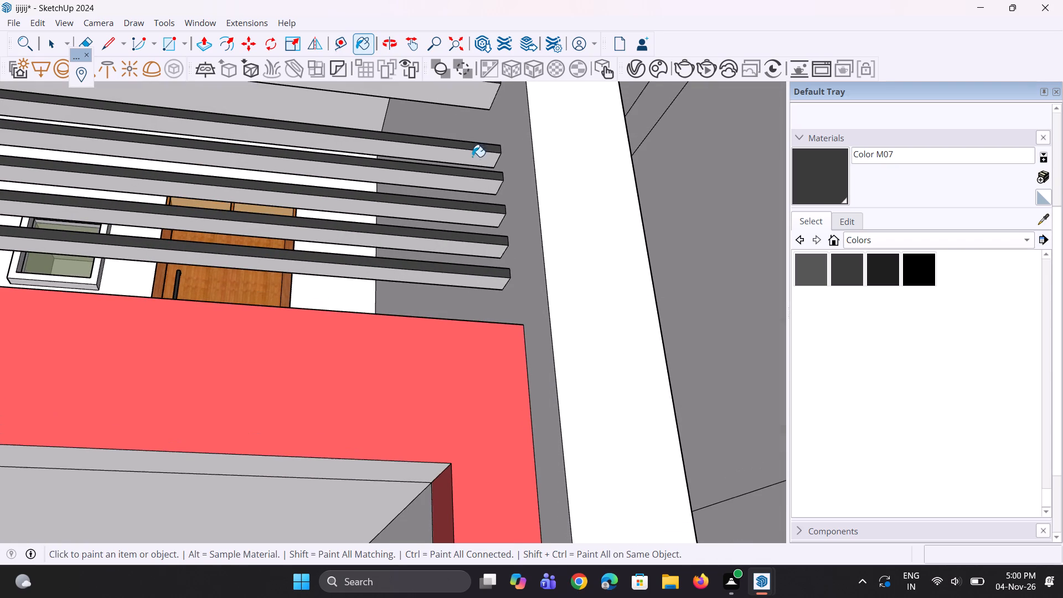
click(469, 94)
click(473, 157)
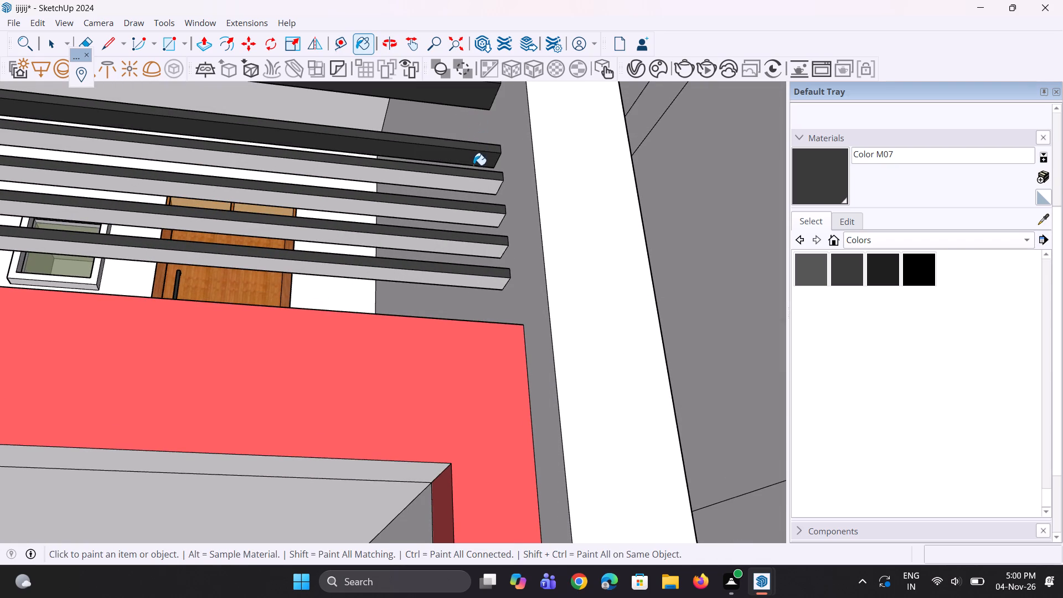
click(474, 183)
click(479, 216)
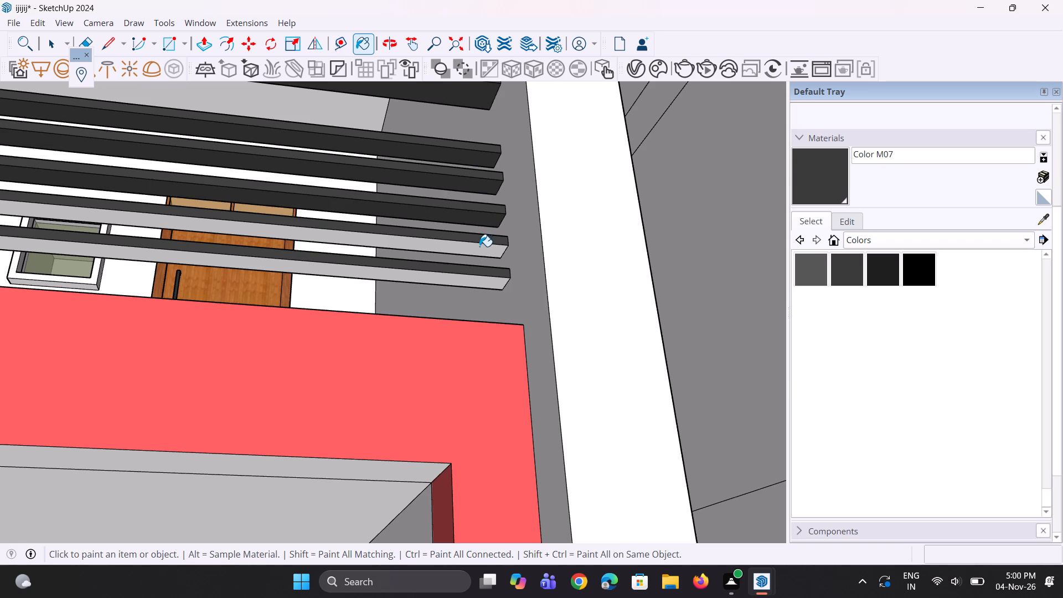
click(479, 246)
click(478, 281)
Paint the top and front faces of the handrail on the middle tower's lowest balcony, inside the lower red frame, with Color M07.
scroll(350, 231, down, 9)
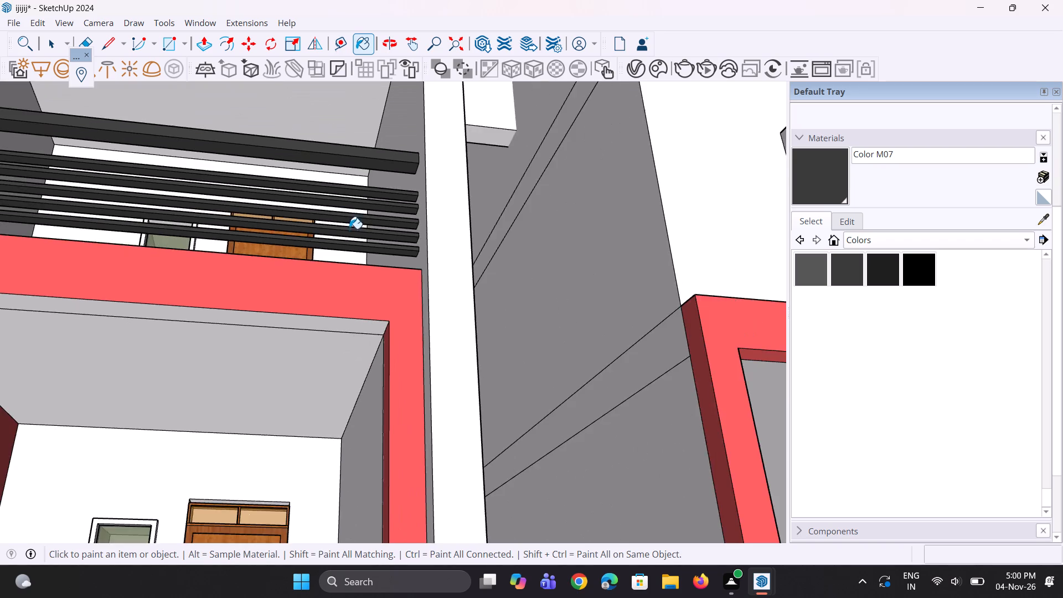
scroll(349, 223, down, 10)
middle_drag(349, 230, 349, 282)
scroll(344, 261, down, 5)
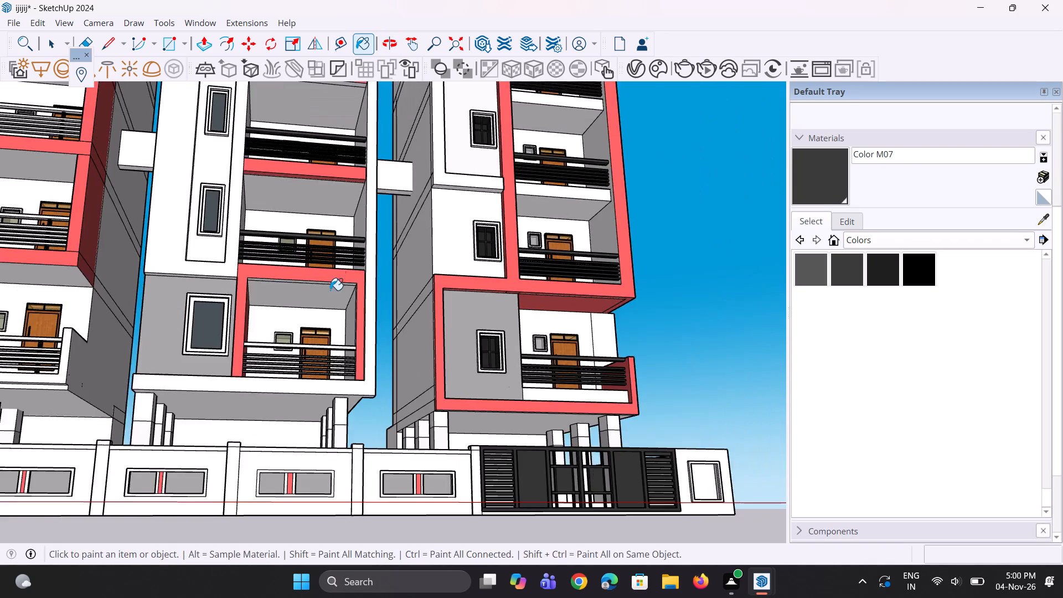
middle_drag(328, 315, 321, 429)
scroll(320, 421, up, 13)
middle_drag(358, 370, 353, 416)
scroll(353, 416, down, 1)
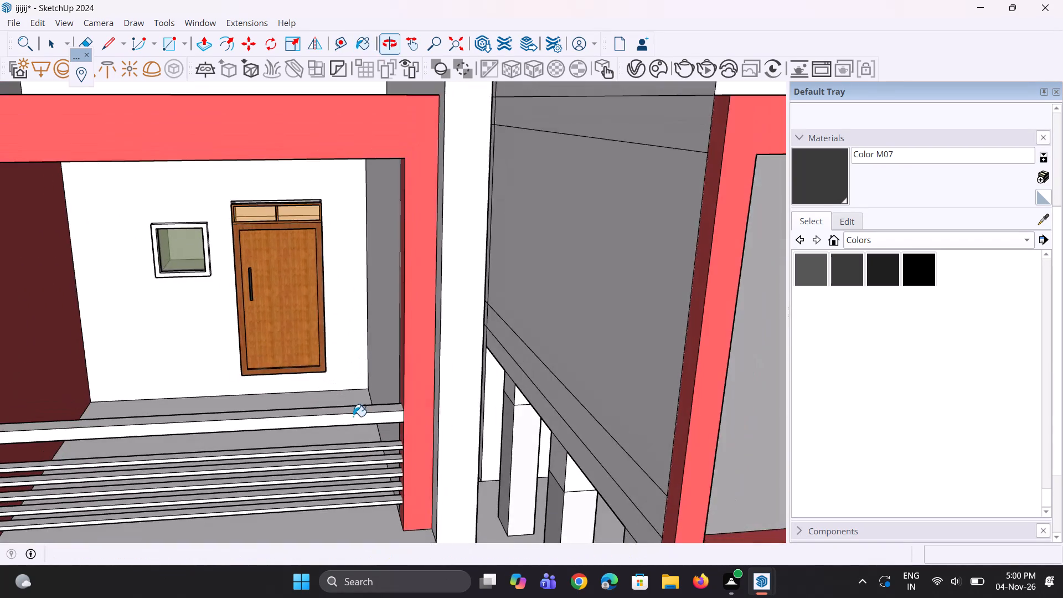
scroll(353, 416, up, 3)
click(355, 405)
click(362, 420)
Paint the top faces of the five slim rails on the middle tower's lowest balcony with Color M07.
scroll(362, 432, up, 1)
middle_drag(362, 432, 355, 408)
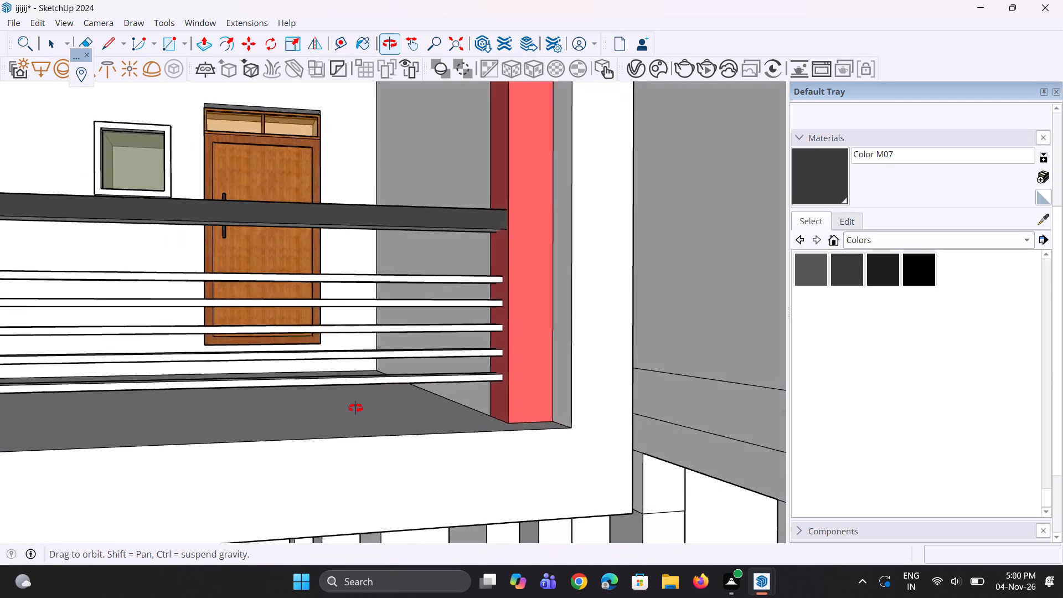
middle_drag(355, 408, 354, 410)
scroll(357, 451, up, 6)
click(392, 390)
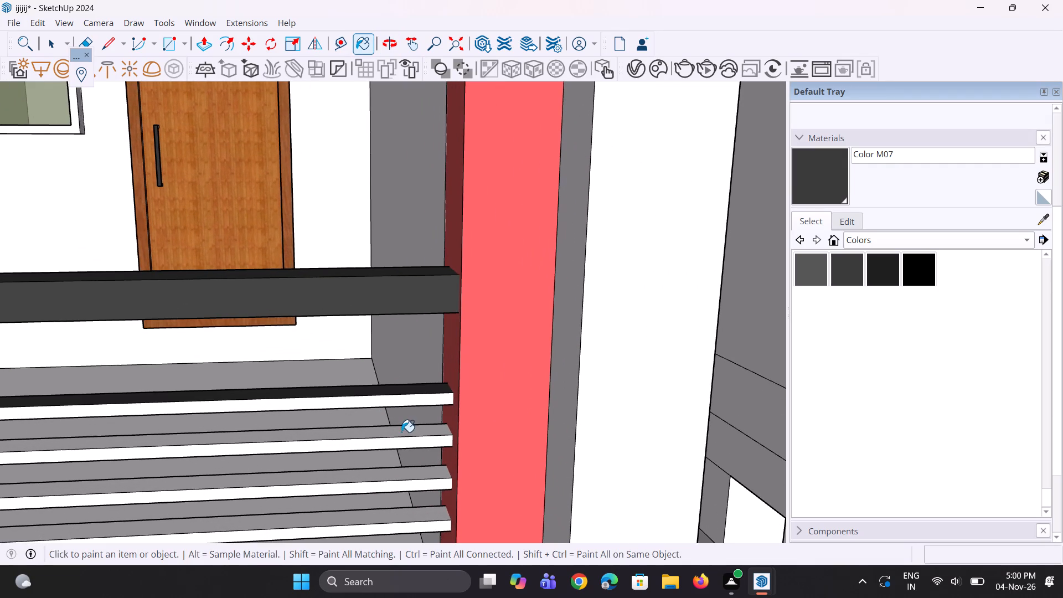
click(403, 432)
scroll(400, 489, up, 2)
click(403, 470)
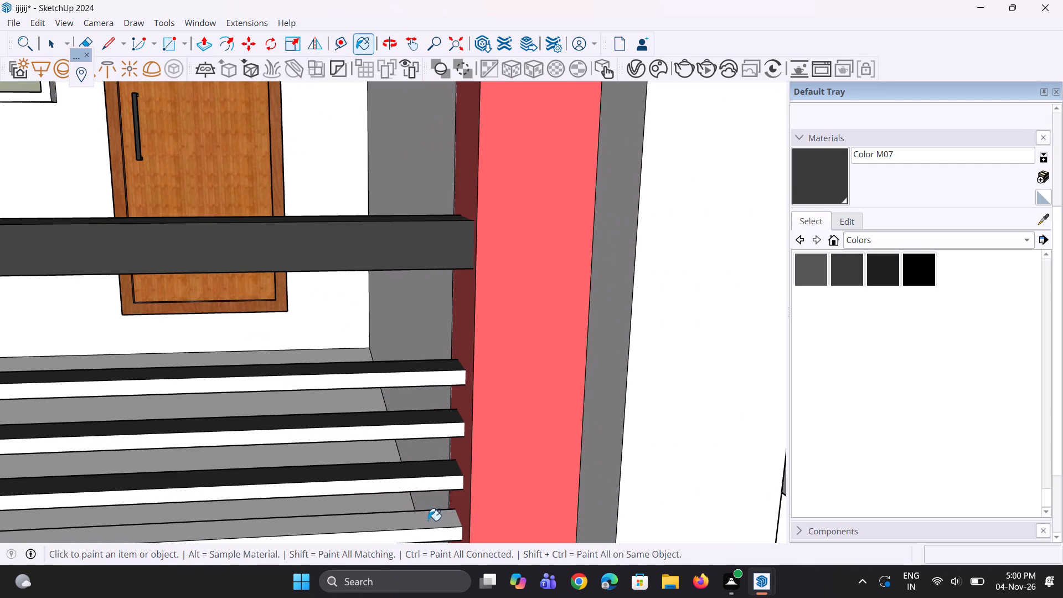
click(430, 522)
middle_drag(430, 508, 441, 430)
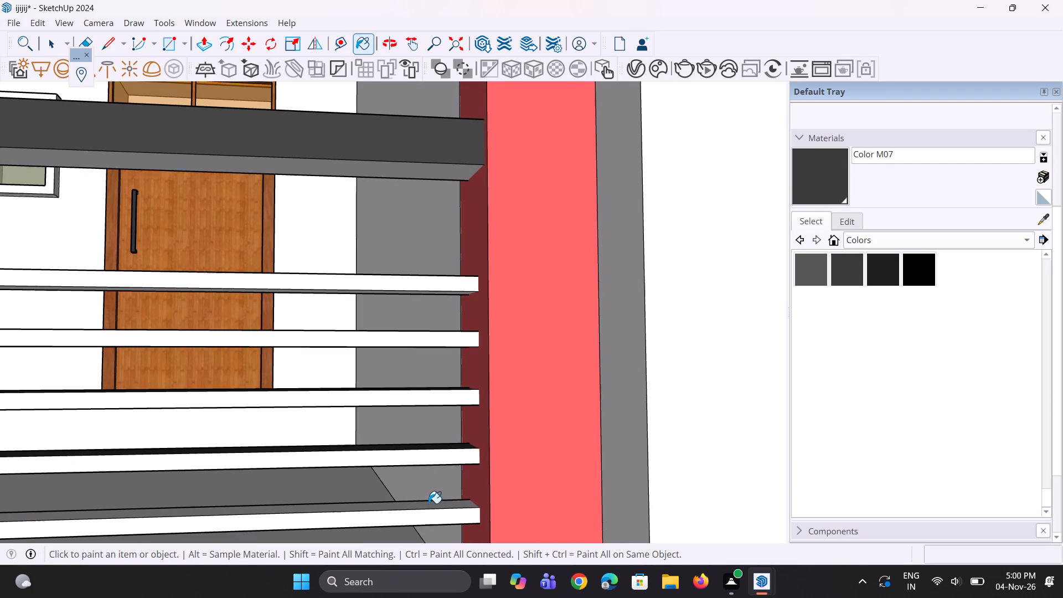
click(430, 506)
Paint the front faces of the five slim rails on the middle tower's lowest balcony with Color M07.
scroll(403, 429, down, 4)
scroll(402, 496, up, 2)
click(408, 473)
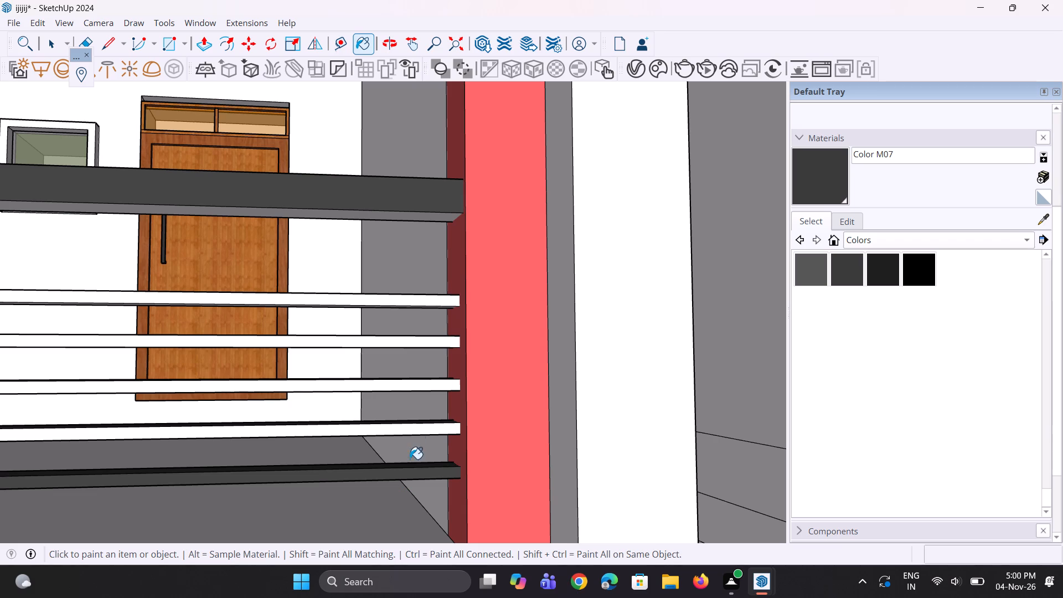
click(413, 424)
click(414, 428)
click(420, 386)
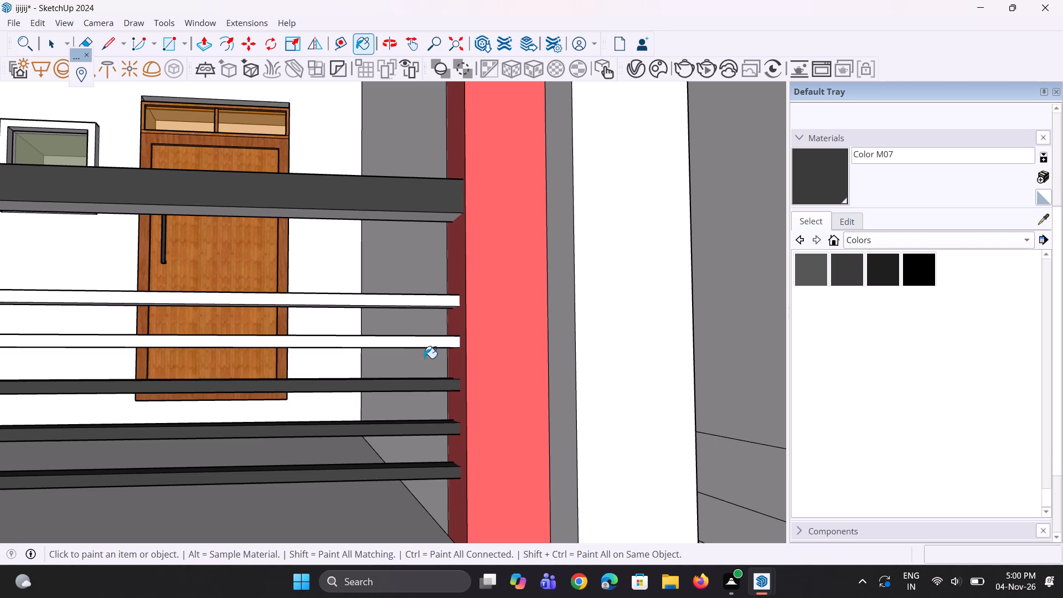
click(427, 345)
click(427, 300)
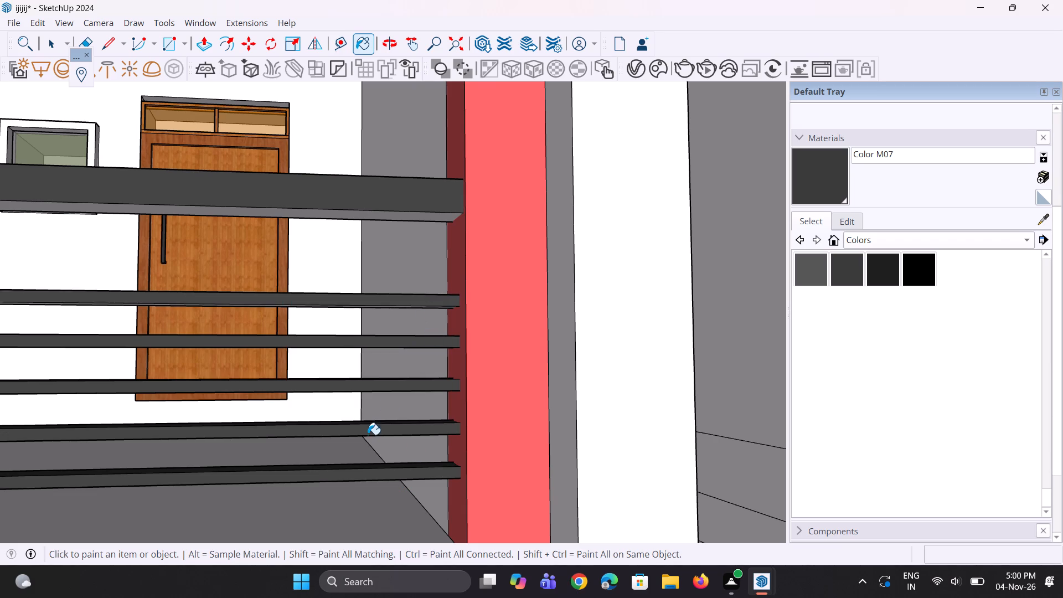
Paint the undersides of the handrail and five slim rails on the middle tower's lowest balcony with Color M07.
scroll(367, 436, down, 5)
scroll(367, 441, up, 1)
middle_drag(369, 430, 400, 298)
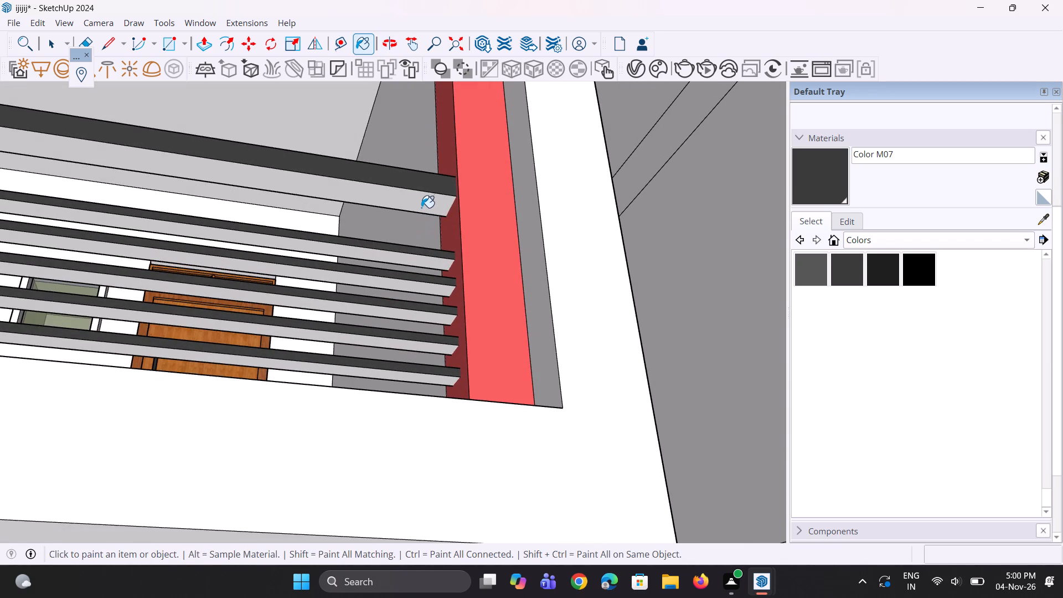
click(421, 203)
click(417, 258)
click(425, 286)
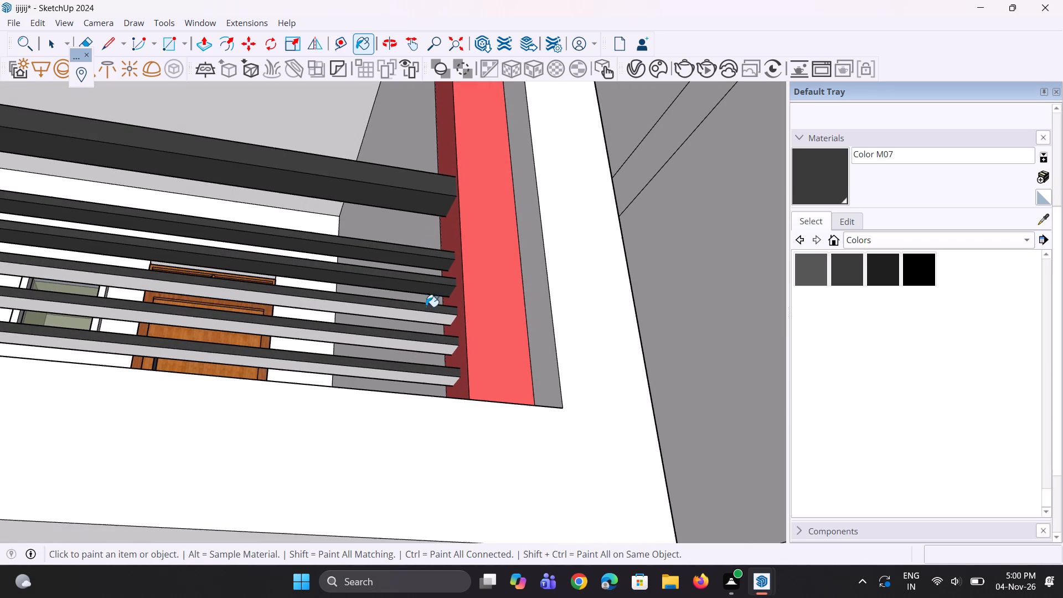
click(426, 315)
click(429, 346)
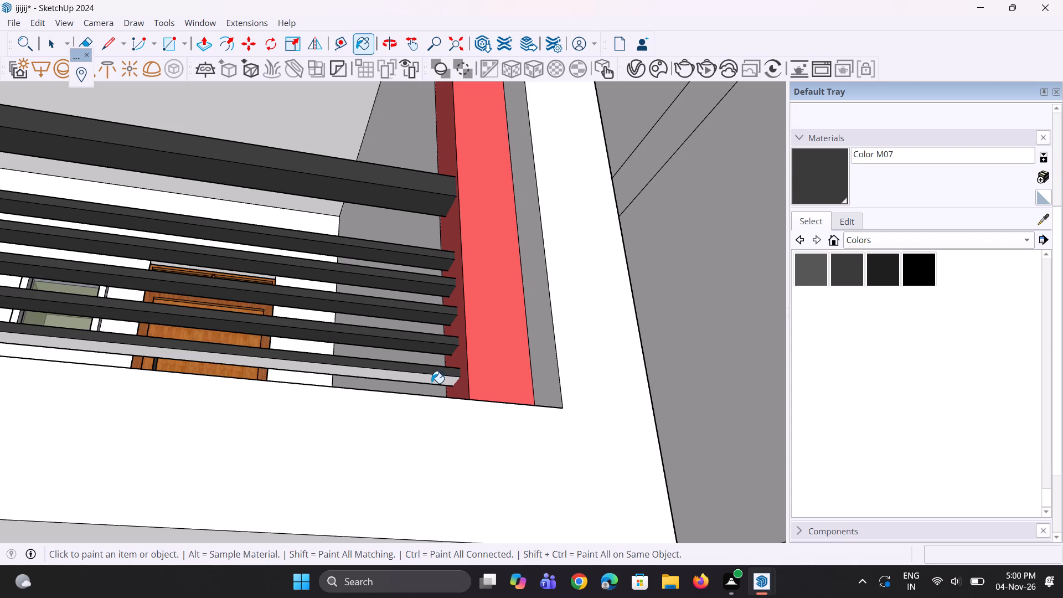
click(431, 383)
click(436, 377)
Paint the top and front faces of the handrail on the left tower's lowest balcony with Color M07.
scroll(437, 376, down, 5)
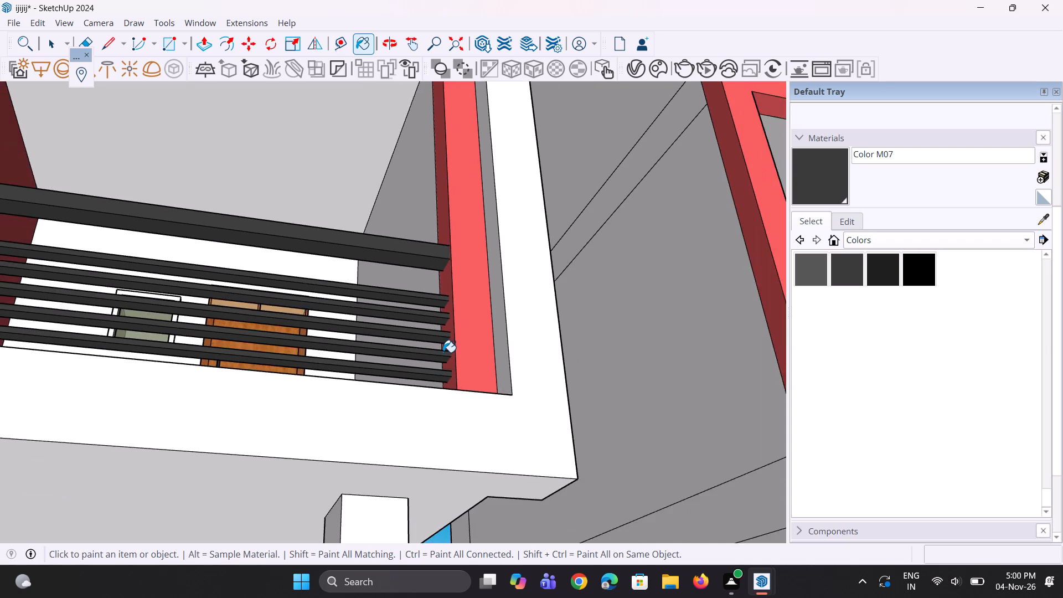
scroll(443, 352, down, 5)
middle_drag(443, 349, 443, 398)
scroll(443, 398, down, 17)
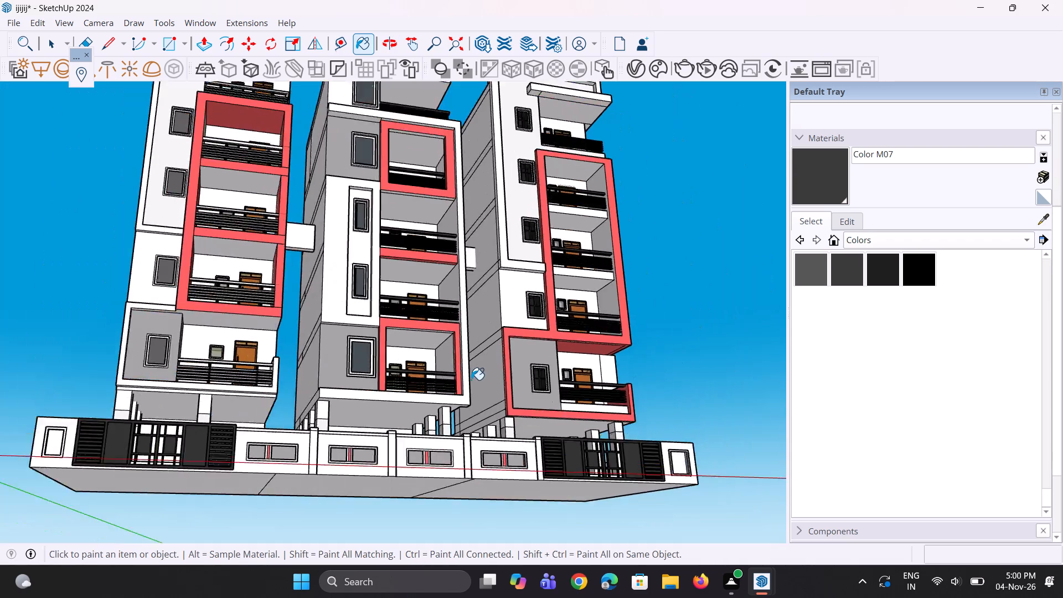
scroll(471, 380, down, 1)
middle_drag(301, 378, 297, 411)
scroll(256, 377, up, 13)
middle_drag(269, 374, 254, 427)
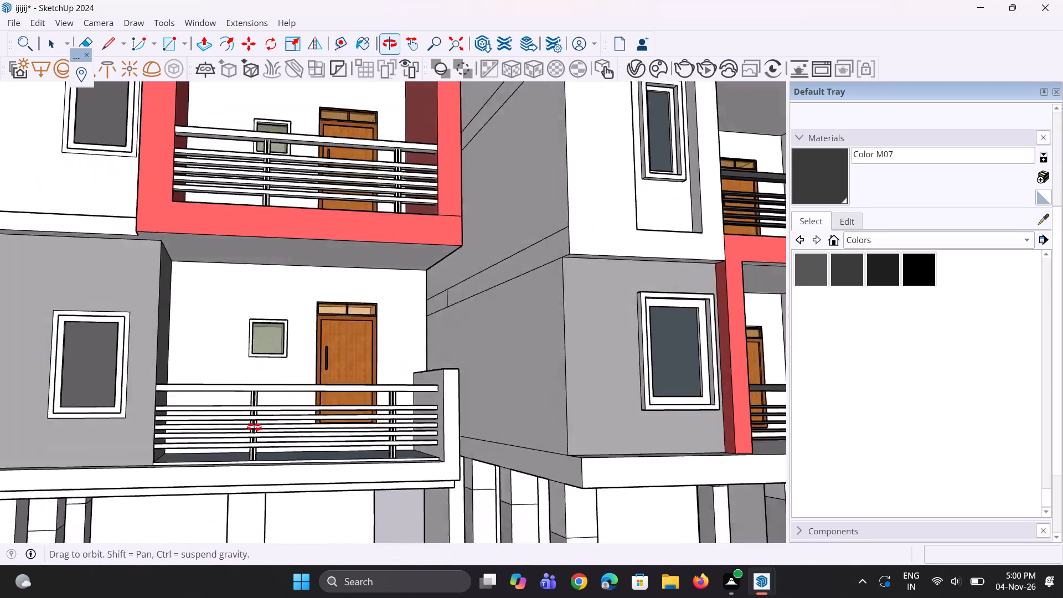
middle_drag(254, 427, 253, 432)
scroll(292, 390, up, 9)
middle_drag(290, 409, 271, 448)
scroll(287, 417, up, 2)
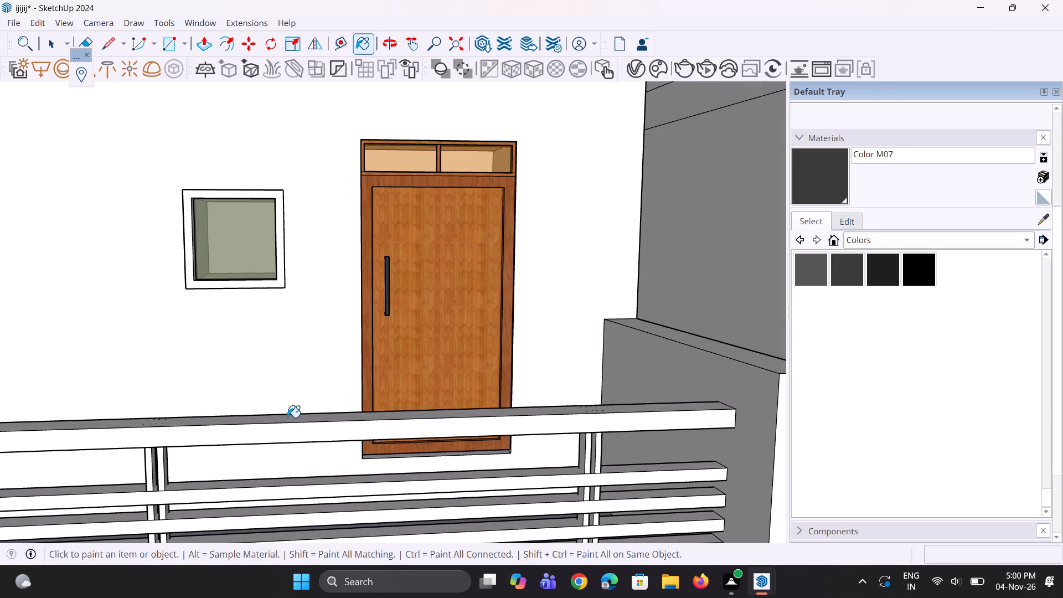
click(287, 417)
click(290, 427)
middle_click(286, 444)
Paint the top and front faces of the upper three slim rails on the left tower's lowest balcony with Color M07.
click(260, 485)
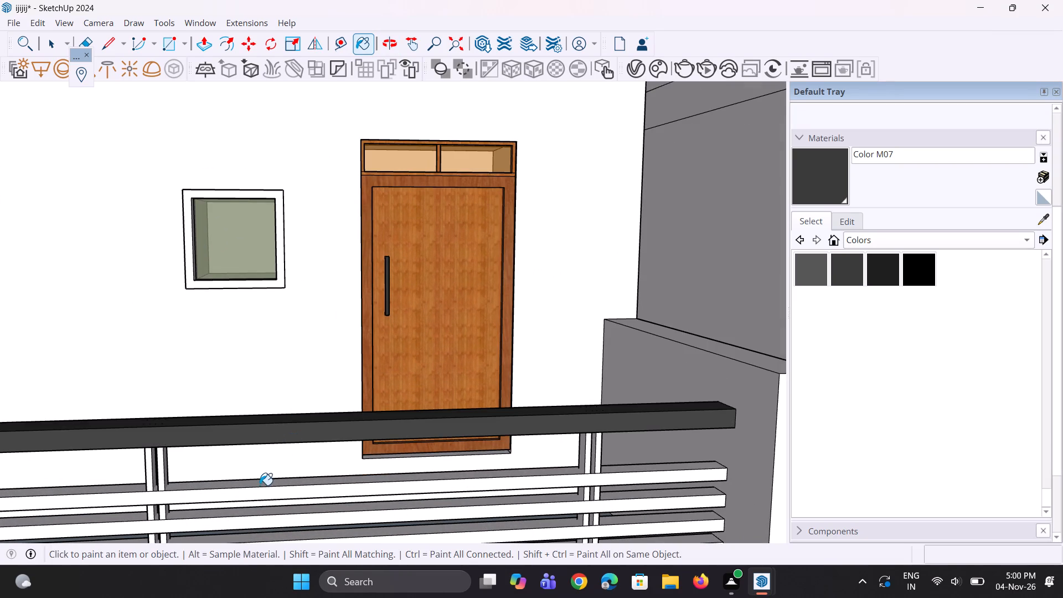
click(260, 499)
scroll(270, 395, down, 5)
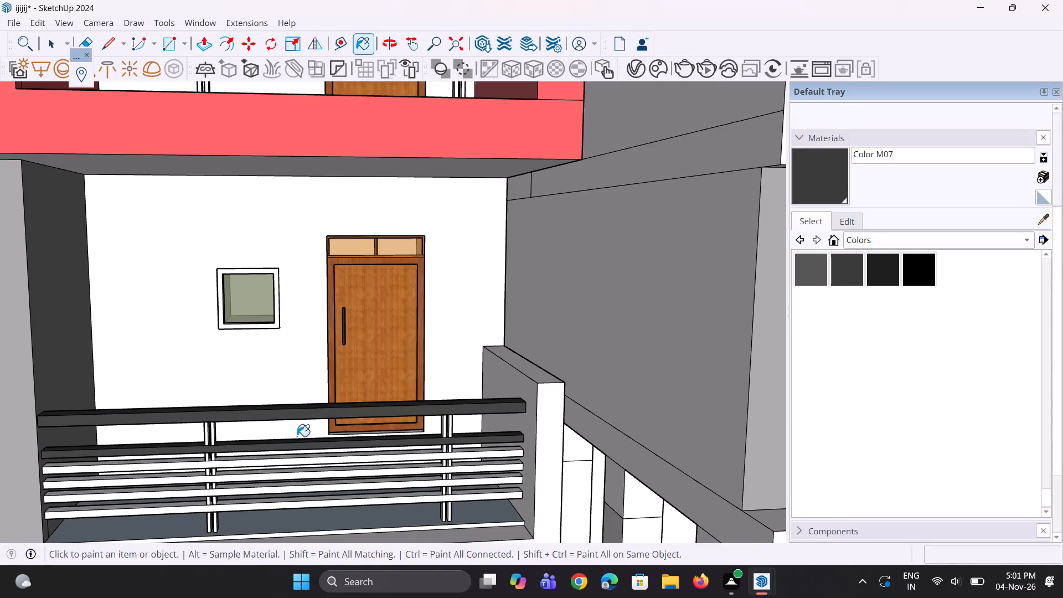
scroll(317, 503, up, 3)
scroll(400, 468, up, 5)
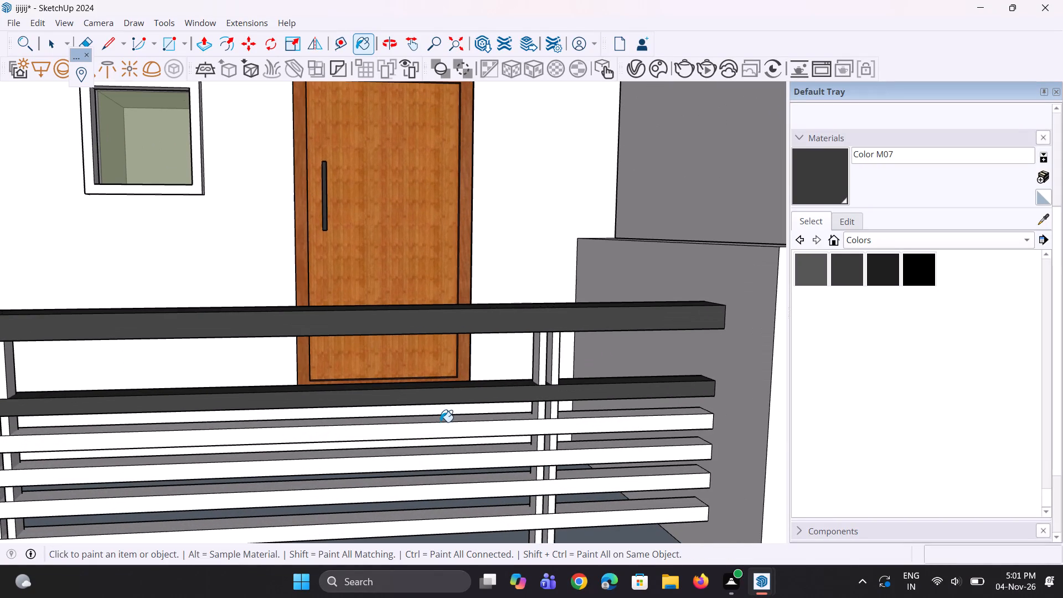
click(440, 420)
scroll(440, 420, up, 1)
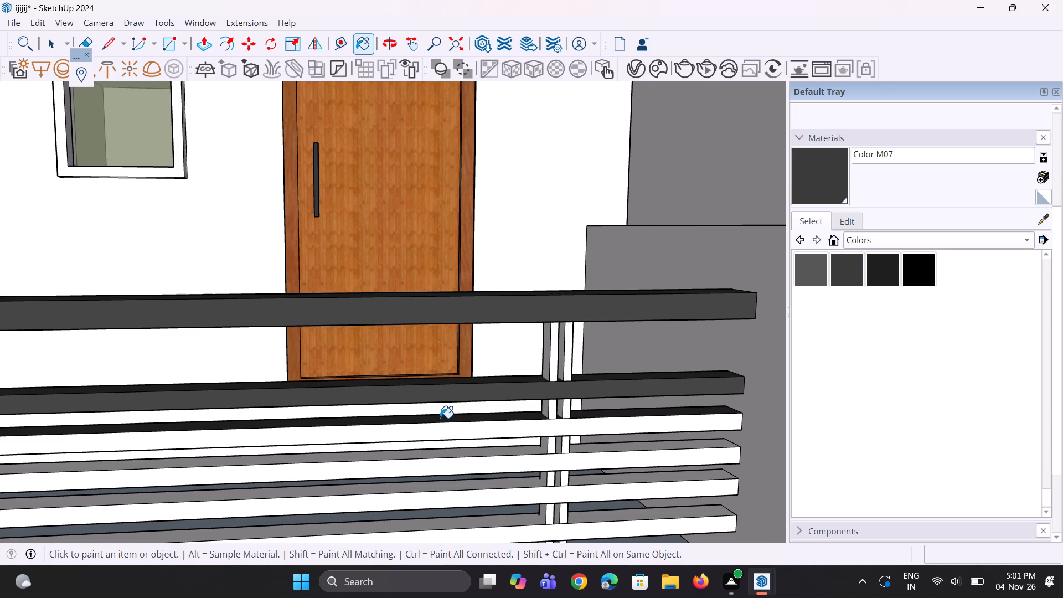
scroll(440, 433, up, 2)
click(440, 427)
click(446, 456)
click(452, 475)
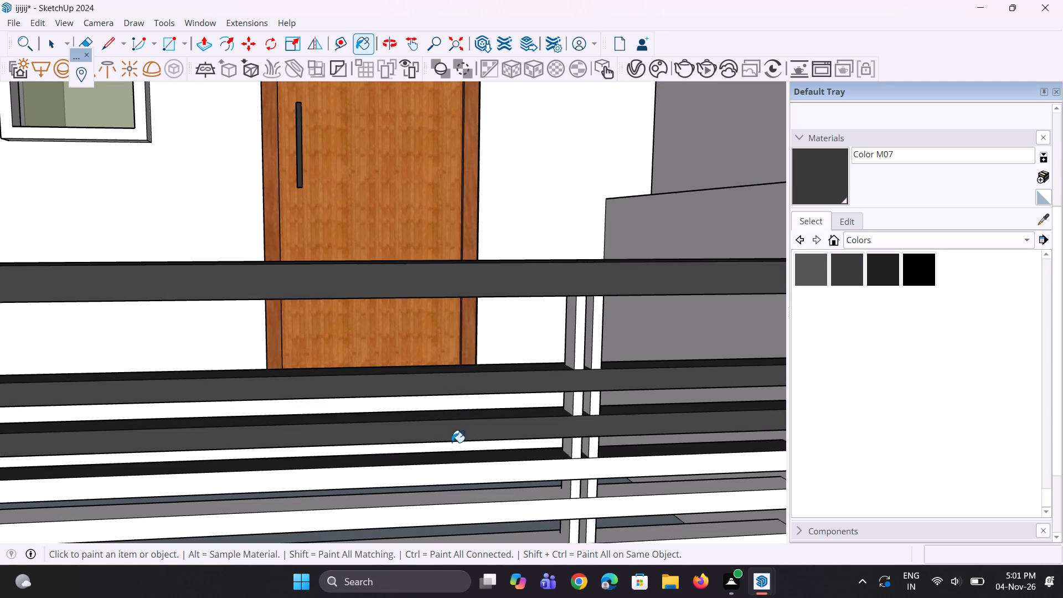
Paint the top and front faces of the bottom two slim rails on the left tower's lowest balcony with Color M07.
scroll(438, 377, down, 4)
scroll(444, 553, up, 4)
scroll(455, 484, up, 3)
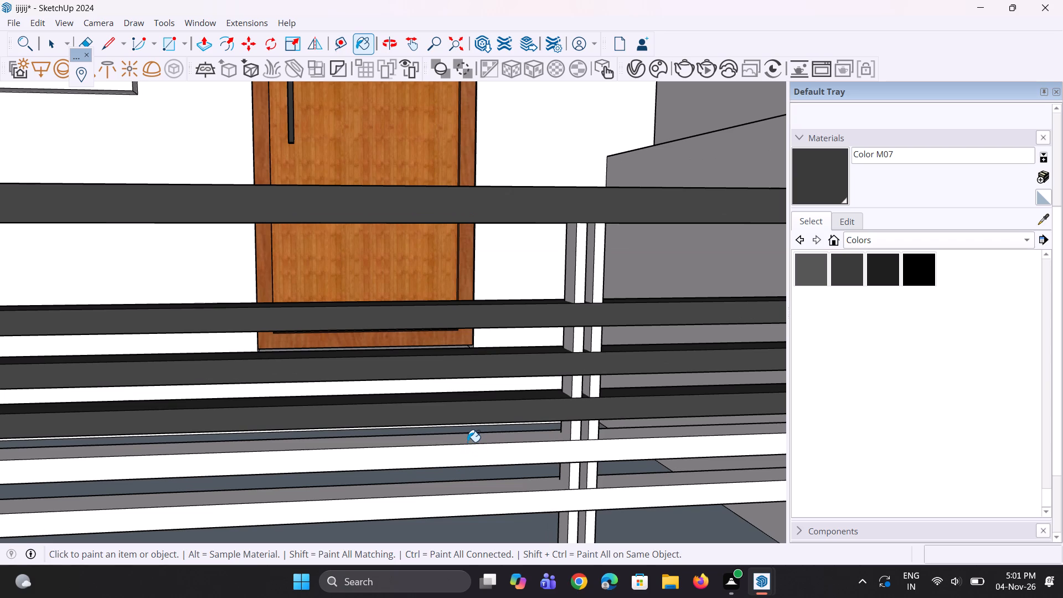
click(467, 442)
click(467, 456)
scroll(441, 406, down, 5)
scroll(469, 540, up, 3)
scroll(482, 462, up, 3)
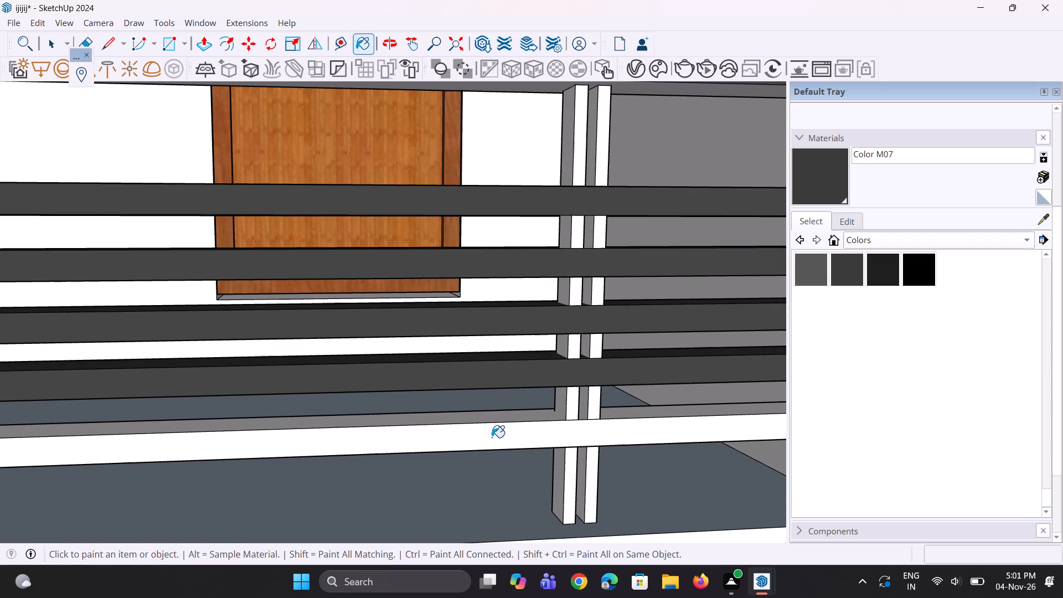
click(496, 420)
click(496, 436)
Paint the front and both side faces of the paired railing posts near the balcony's low end wall with Color M07.
scroll(488, 483, down, 2)
scroll(535, 504, up, 3)
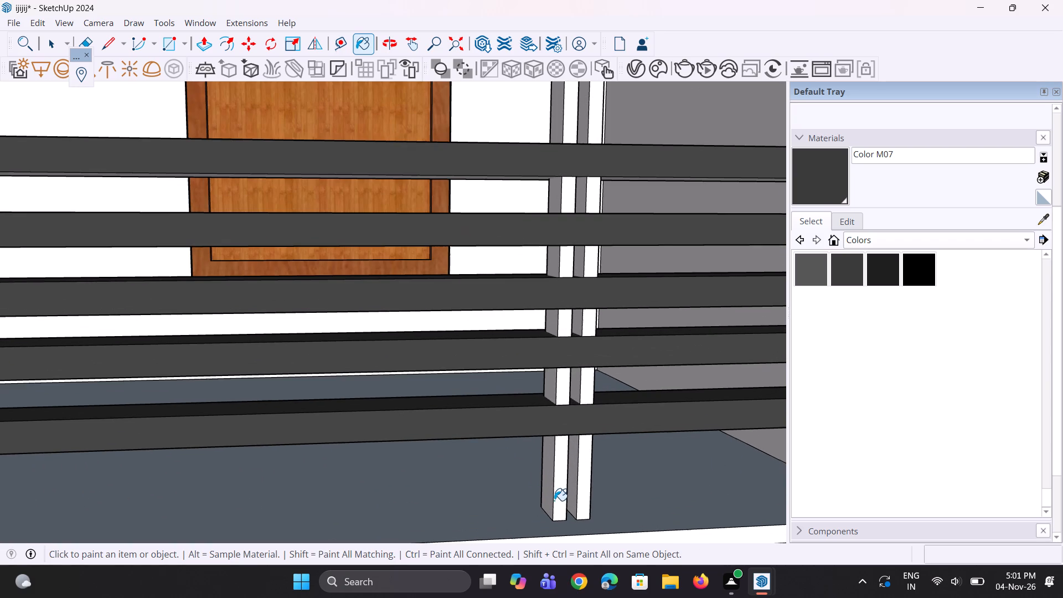
click(560, 489)
click(549, 481)
scroll(580, 483, up, 1)
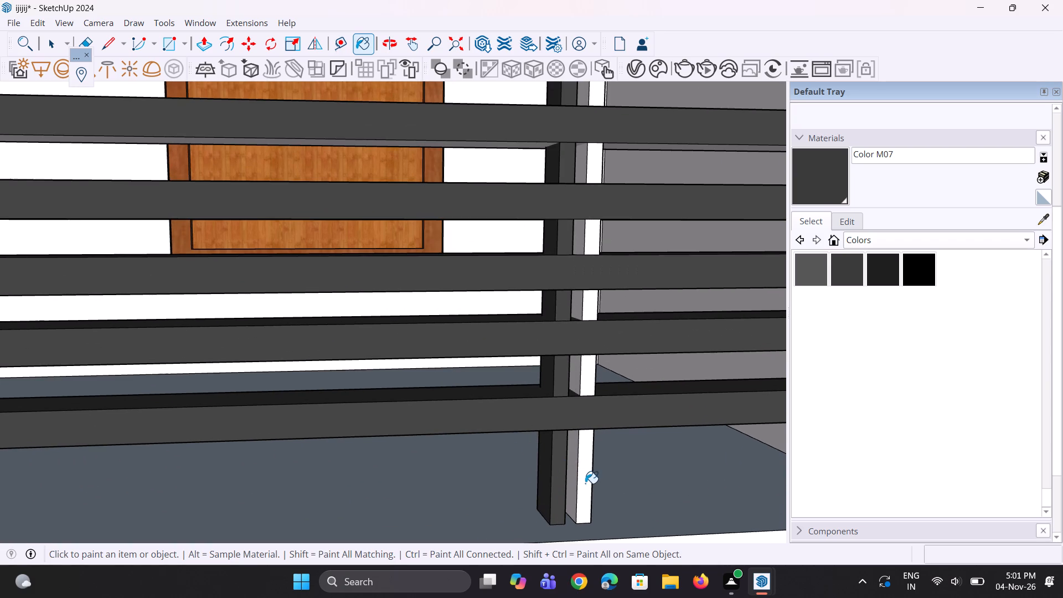
click(585, 483)
click(572, 468)
middle_drag(580, 468, 424, 455)
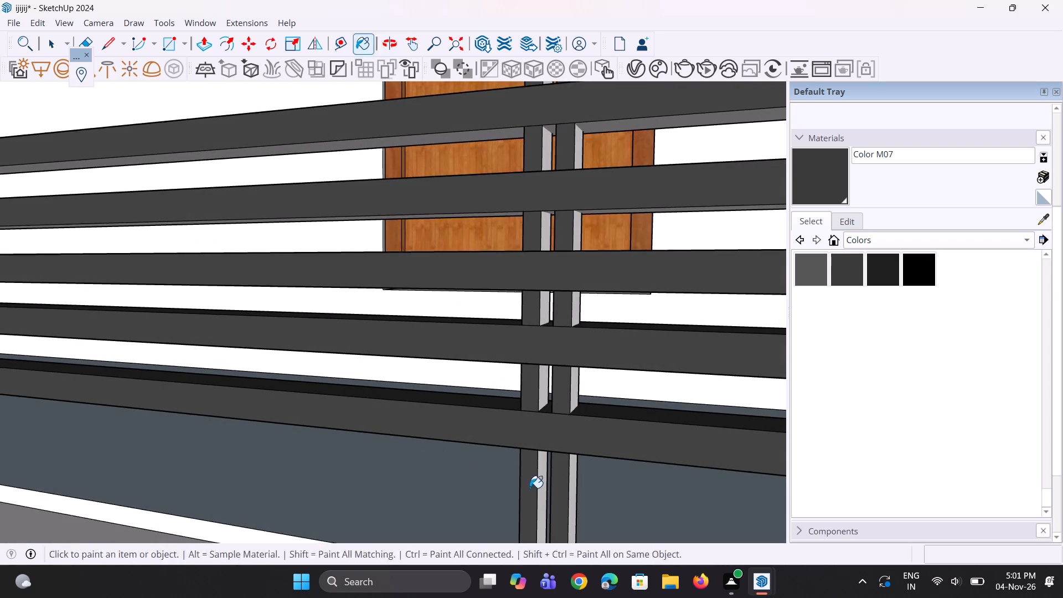
scroll(530, 492, up, 3)
click(540, 475)
click(584, 483)
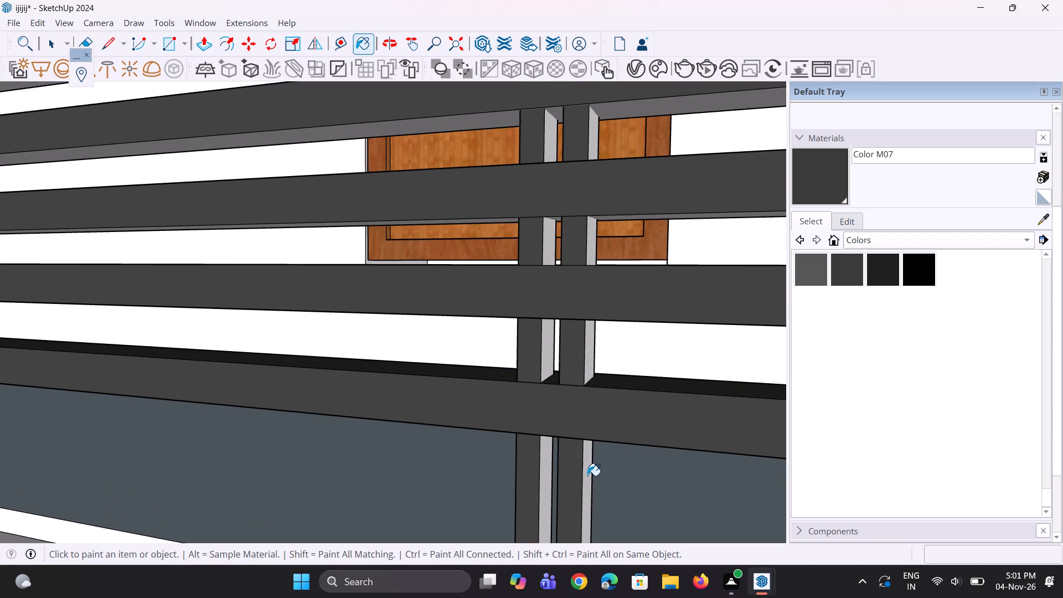
click(587, 475)
click(547, 475)
scroll(550, 468, down, 5)
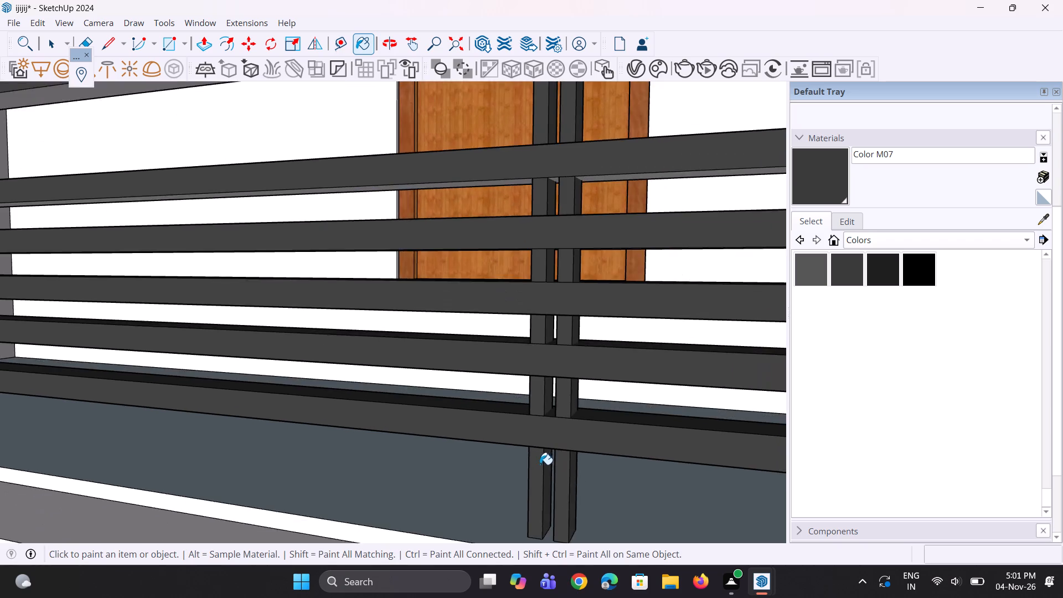
Paint the fronts and door-facing sides of the other paired posts on the left tower's lowest balcony with Color M07.
scroll(540, 465, down, 5)
middle_drag(533, 458, 708, 416)
scroll(708, 411, down, 2)
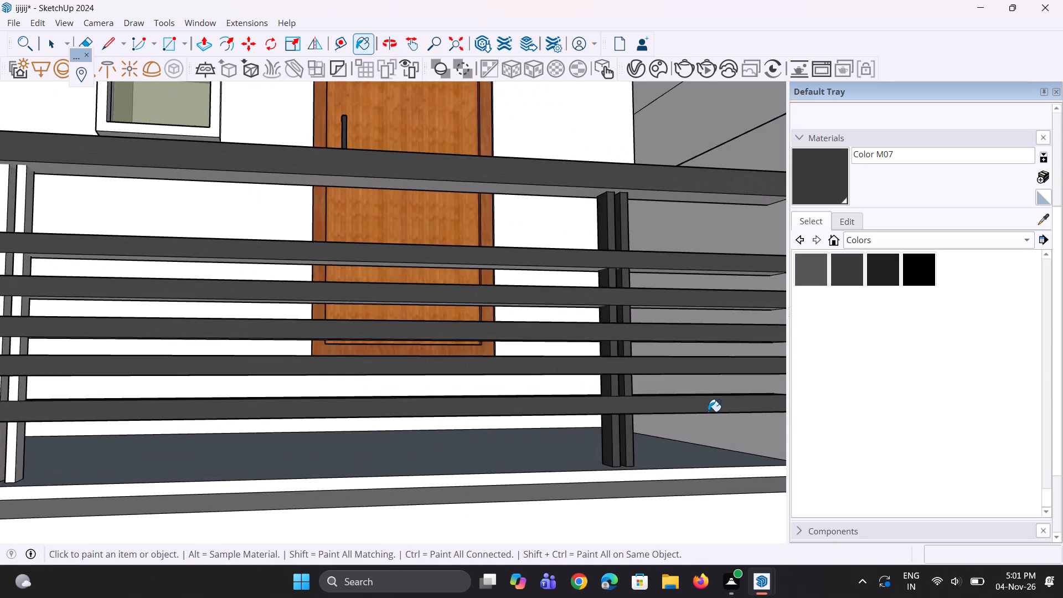
scroll(708, 411, down, 1)
scroll(84, 406, up, 3)
scroll(227, 462, up, 7)
click(231, 459)
middle_drag(246, 453, 212, 458)
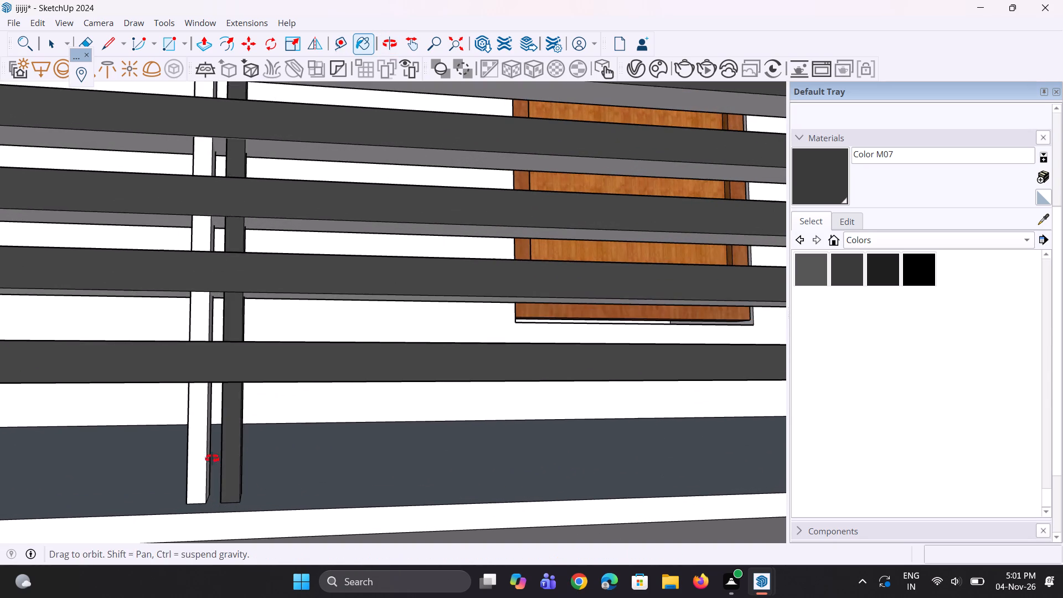
middle_drag(212, 458, 210, 460)
scroll(216, 460, up, 3)
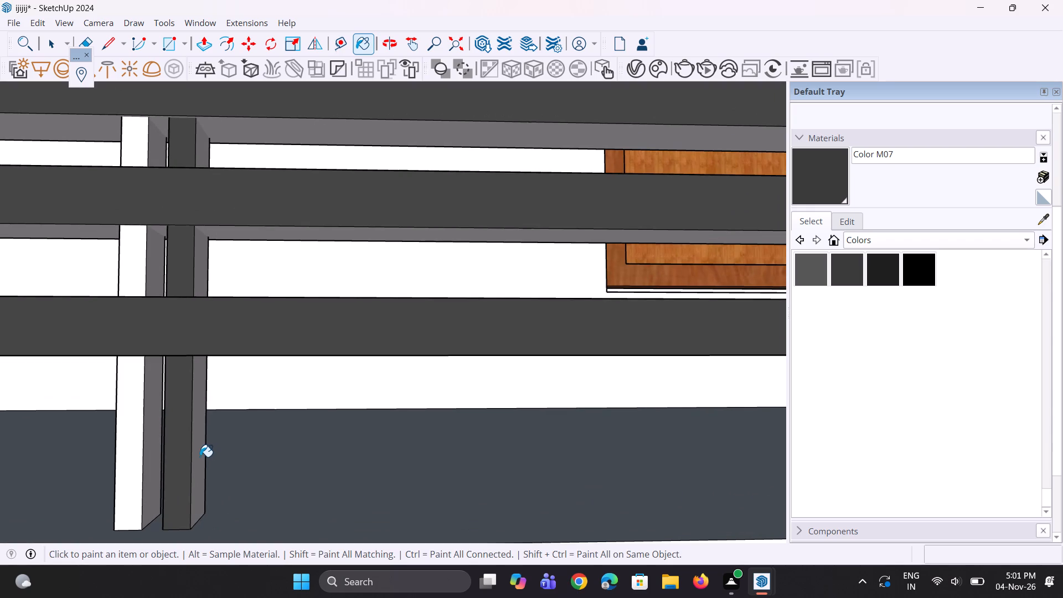
scroll(195, 466, up, 1)
click(193, 458)
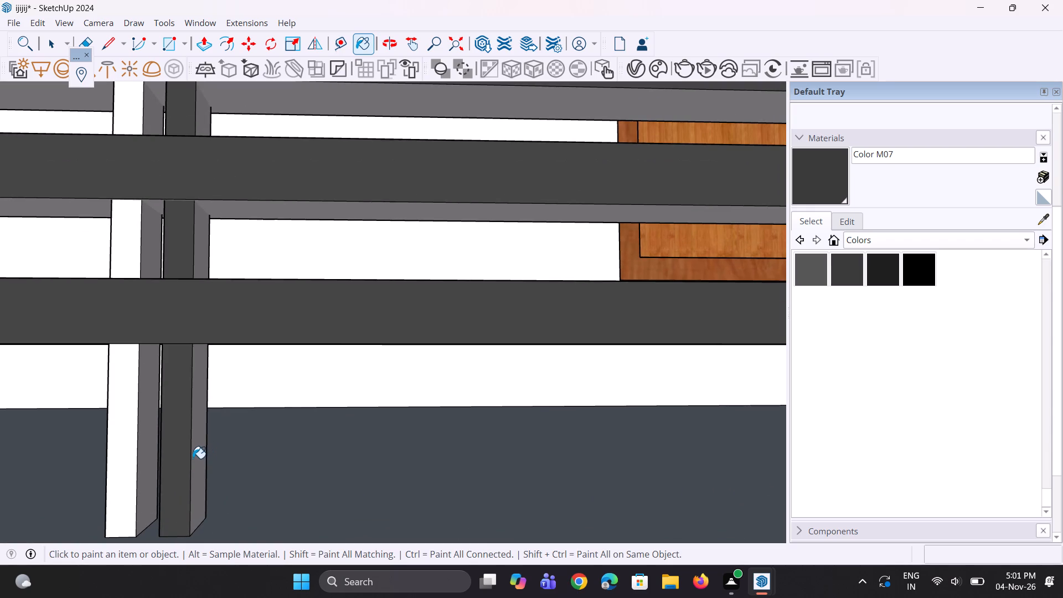
click(149, 465)
click(125, 471)
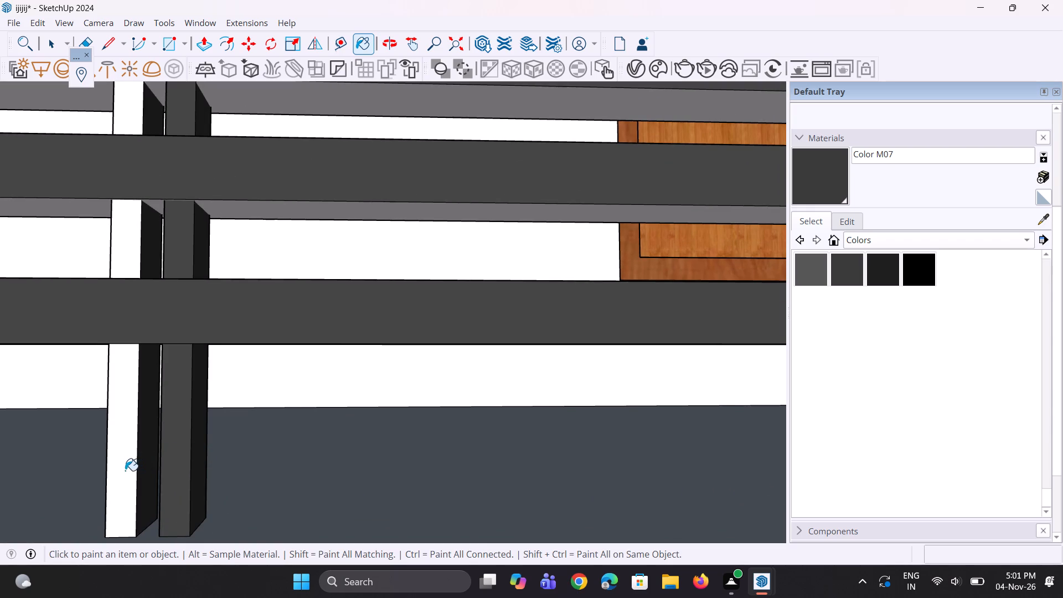
Paint the sides facing away from the door on that second pair of railing posts with Color M07.
scroll(142, 470, up, 1)
middle_drag(143, 469, 347, 463)
scroll(239, 455, up, 2)
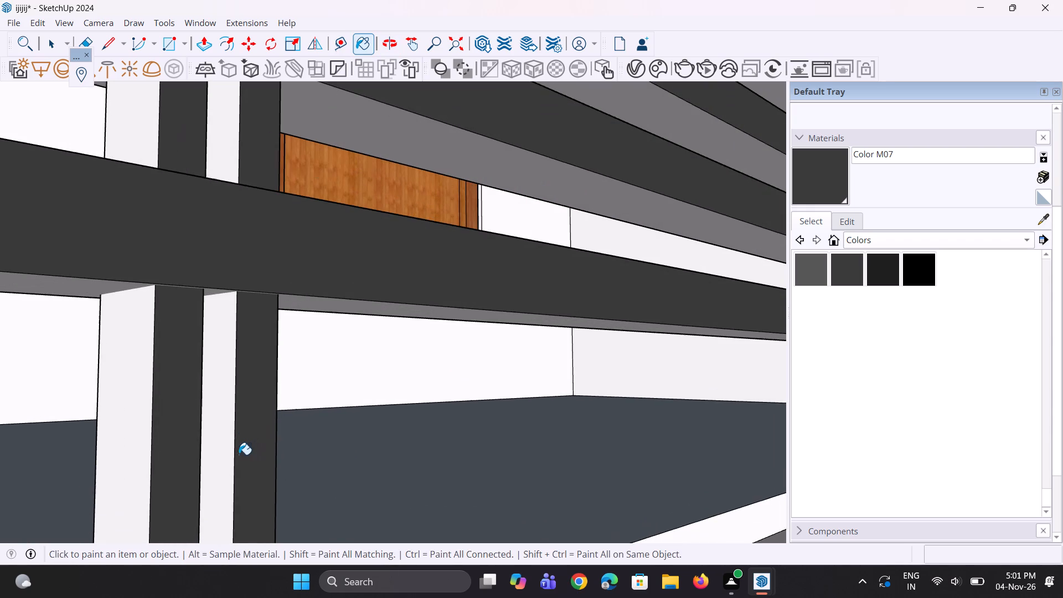
scroll(216, 449, up, 1)
click(219, 448)
click(129, 440)
Paint the undersides of the handrail and all five slim rails on the left tower's lowest balcony with Color M07.
middle_drag(137, 353, 137, 350)
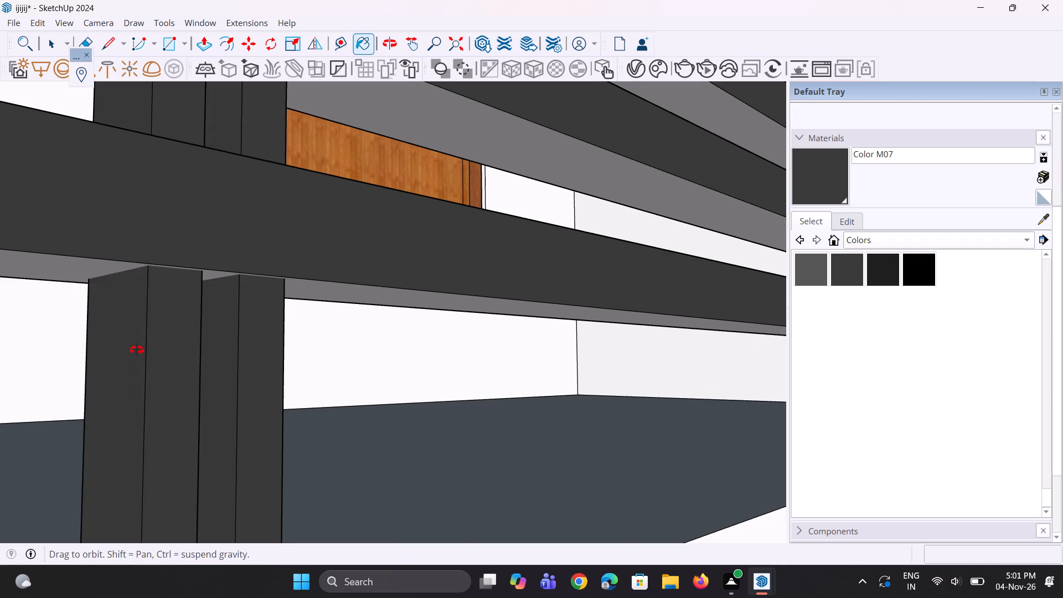
middle_drag(137, 350, 117, 298)
scroll(132, 385, down, 20)
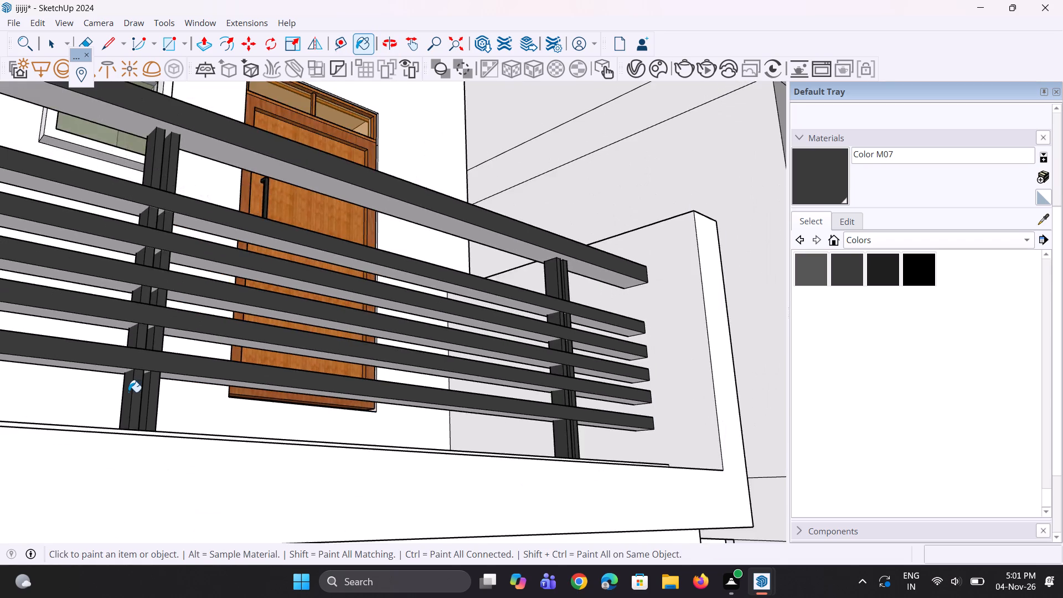
scroll(128, 392, down, 9)
middle_drag(133, 399, 136, 384)
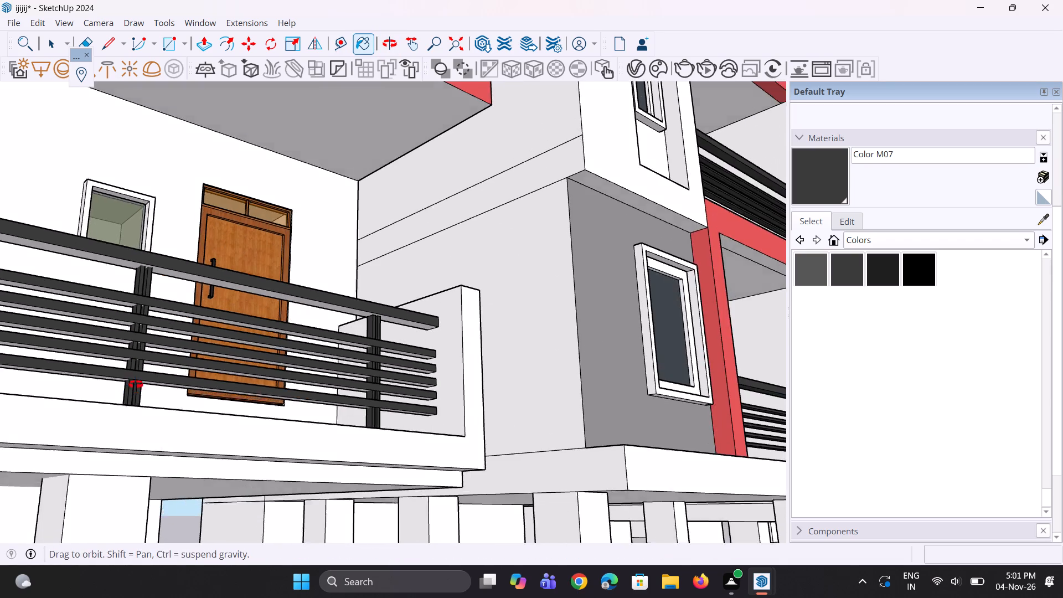
middle_drag(136, 384, 154, 325)
scroll(318, 261, up, 6)
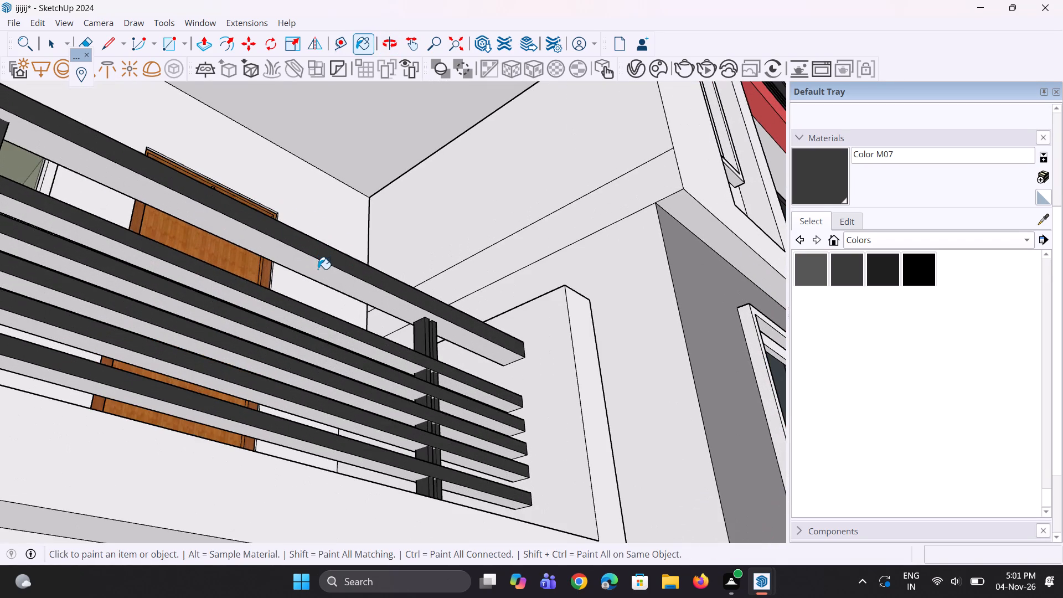
click(318, 269)
scroll(316, 307, up, 2)
click(307, 329)
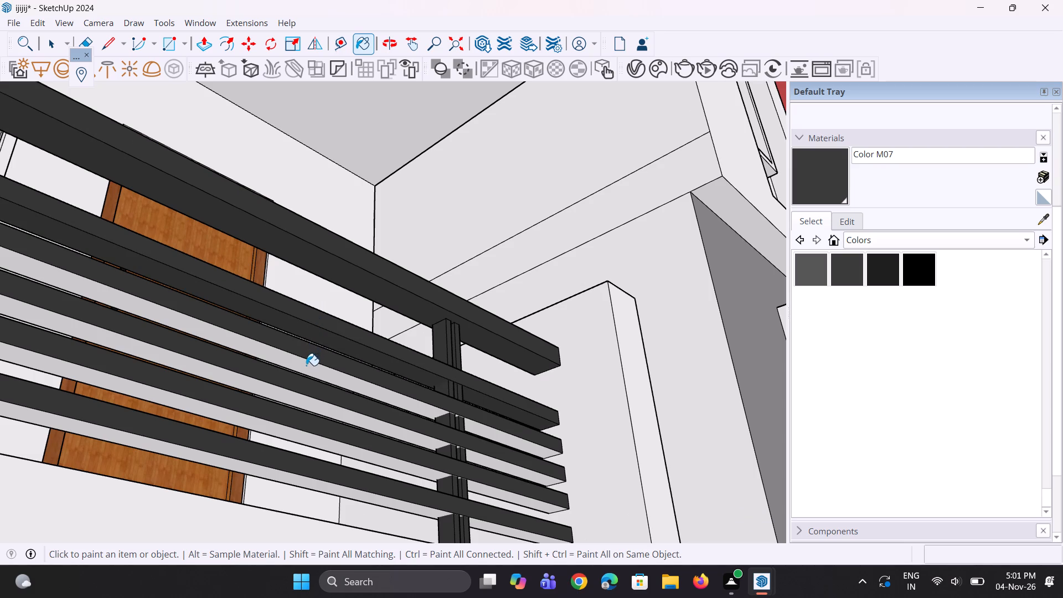
click(306, 365)
click(300, 399)
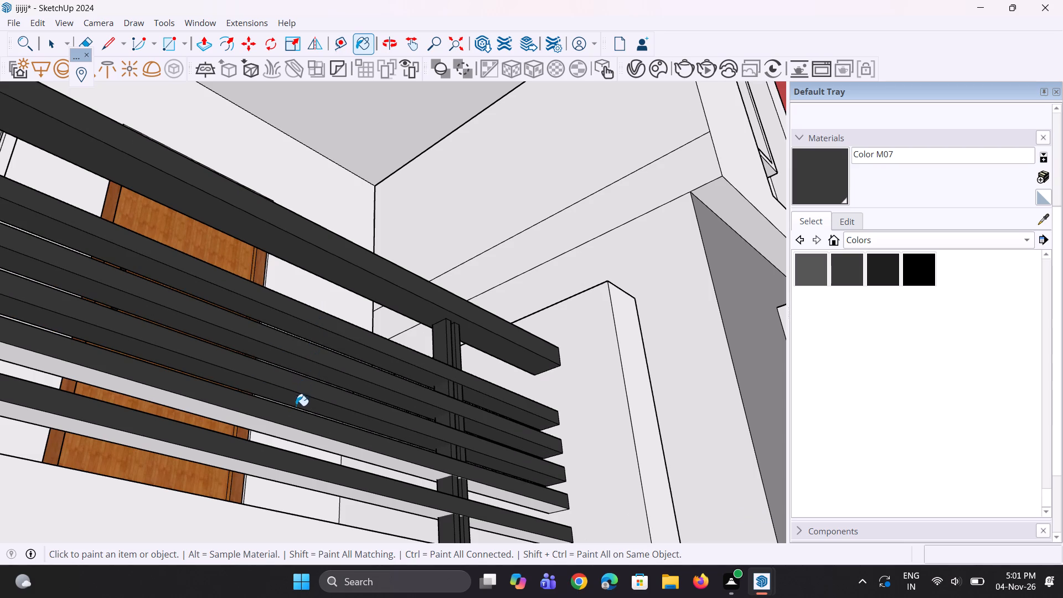
click(288, 435)
click(303, 483)
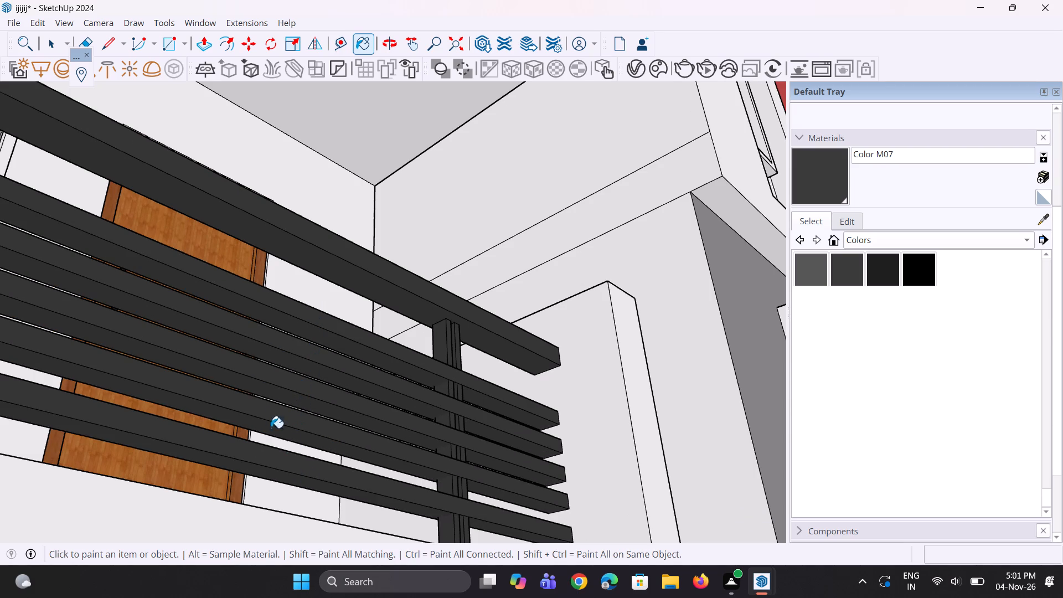
Paint the top and front faces of the handrail on the left tower's second-lowest, red-framed balcony with Color M07.
scroll(183, 379, down, 9)
middle_drag(264, 324, 234, 426)
scroll(234, 422, down, 5)
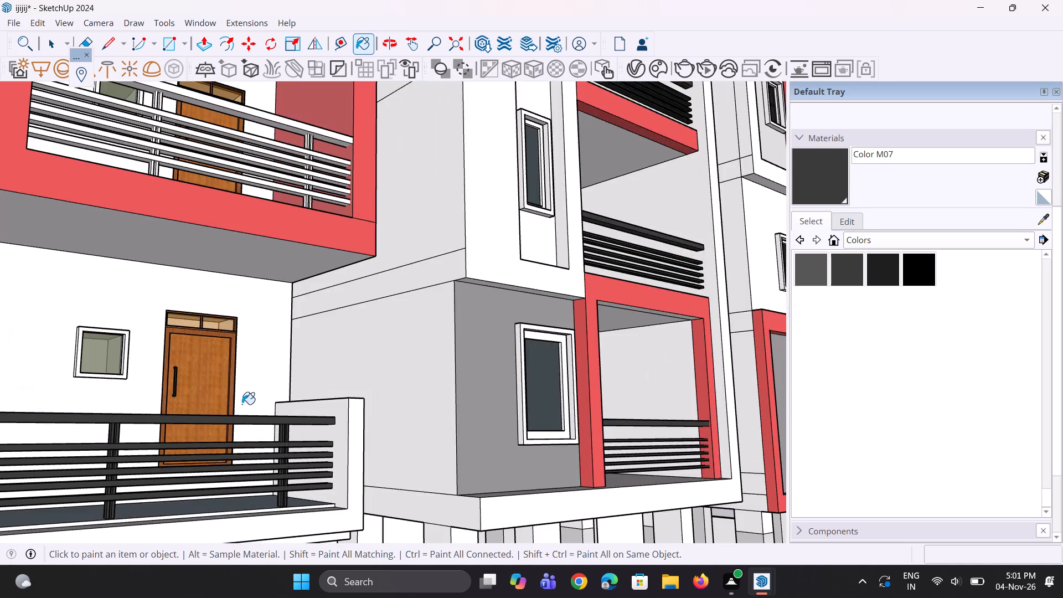
scroll(245, 400, down, 5)
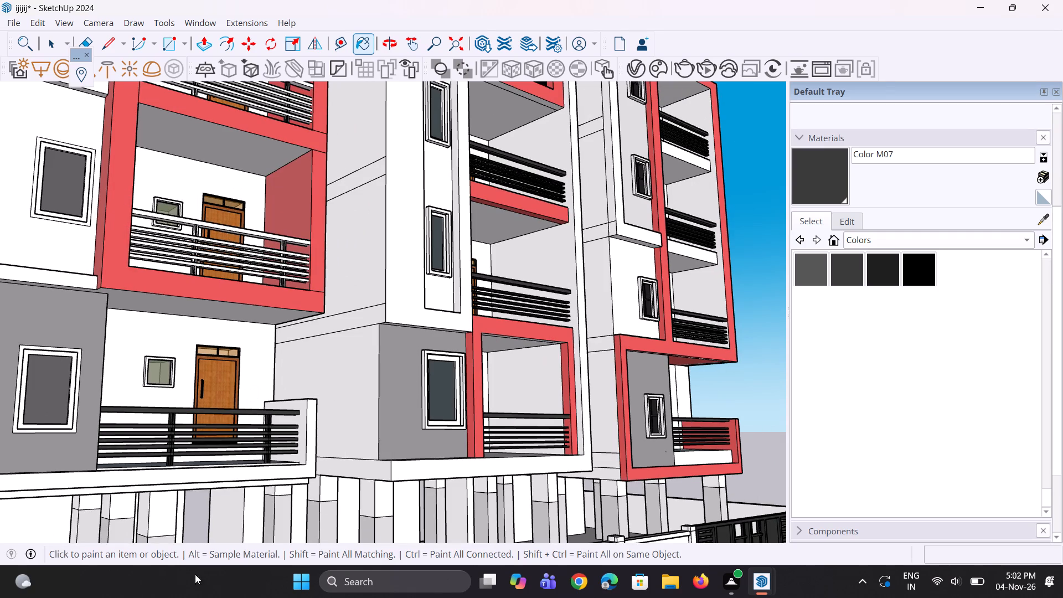
scroll(194, 582, down, 4)
scroll(247, 452, up, 4)
middle_drag(250, 450, 266, 555)
scroll(266, 555, down, 4)
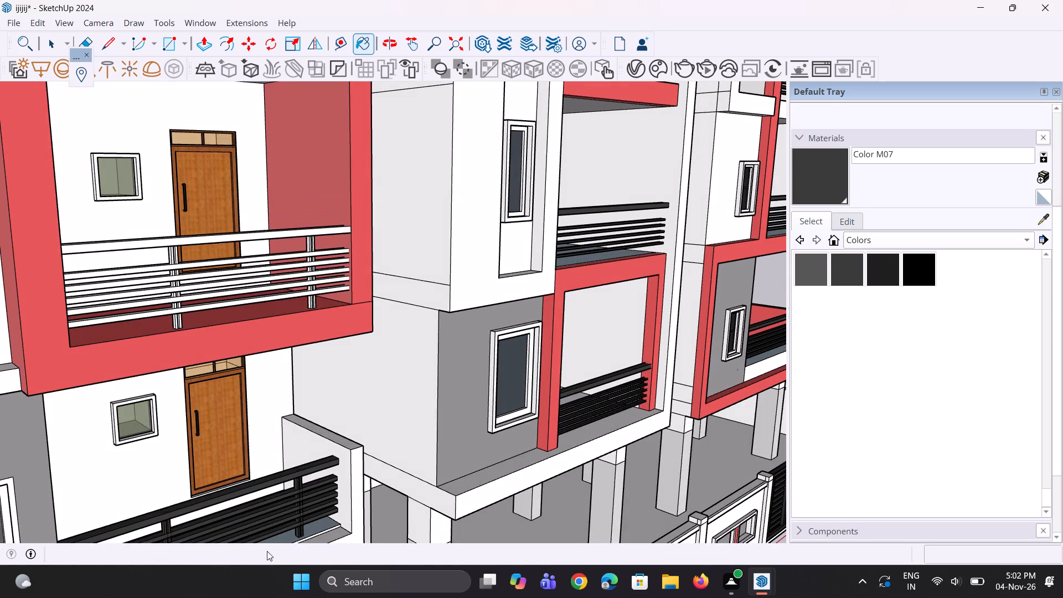
scroll(324, 353, up, 4)
scroll(338, 205, up, 2)
middle_drag(327, 237, 297, 423)
scroll(305, 322, up, 3)
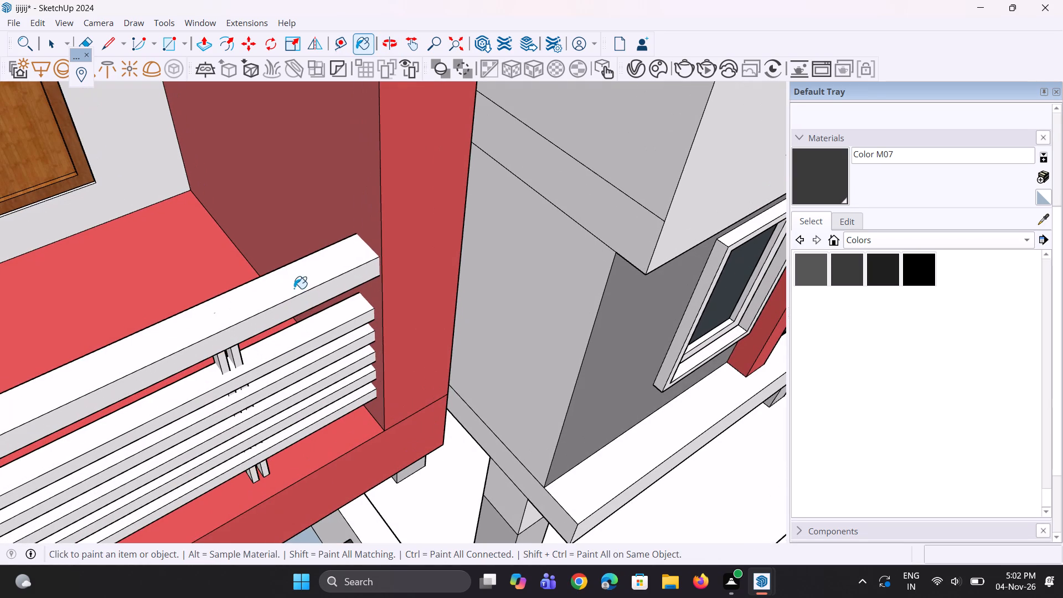
click(293, 286)
click(301, 301)
Paint the fronts and both side faces of the paired posts near that balcony's door-end red wall with Color M07.
scroll(316, 367, down, 5)
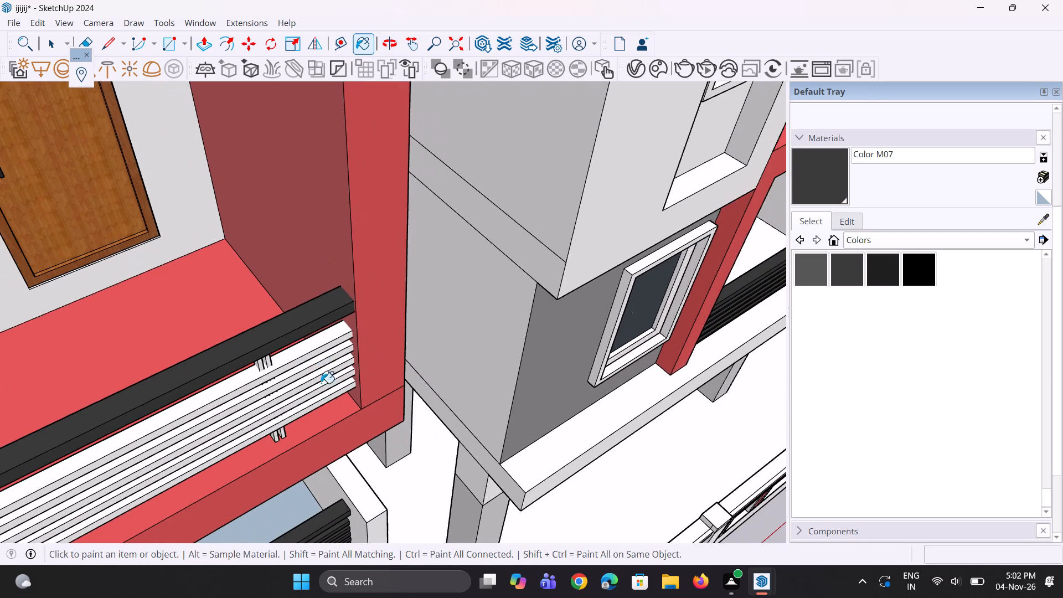
scroll(323, 390, down, 5)
middle_drag(323, 390, 347, 242)
scroll(311, 193, up, 3)
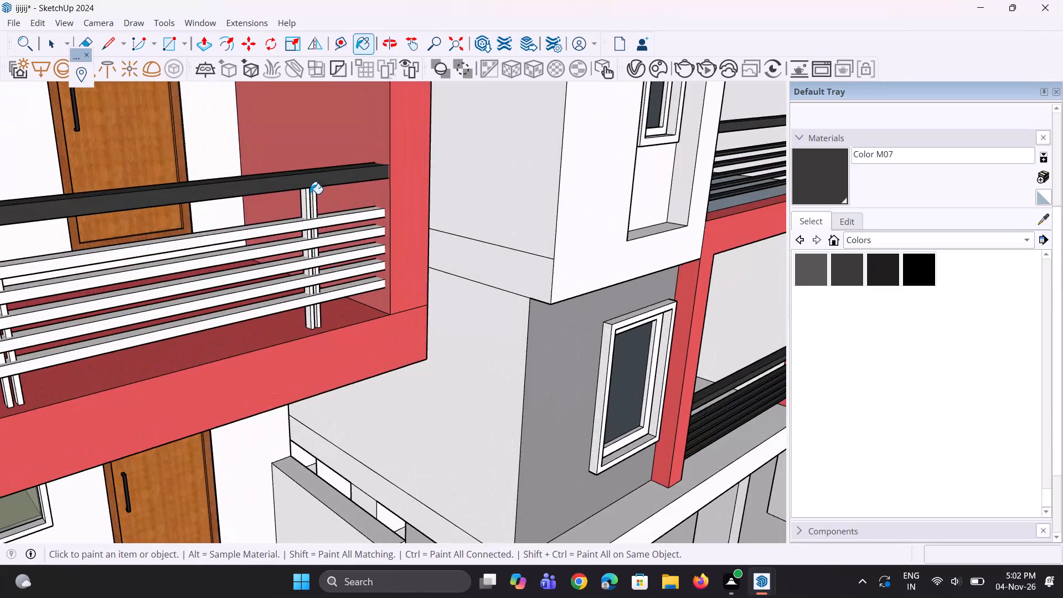
scroll(310, 194, up, 12)
click(304, 205)
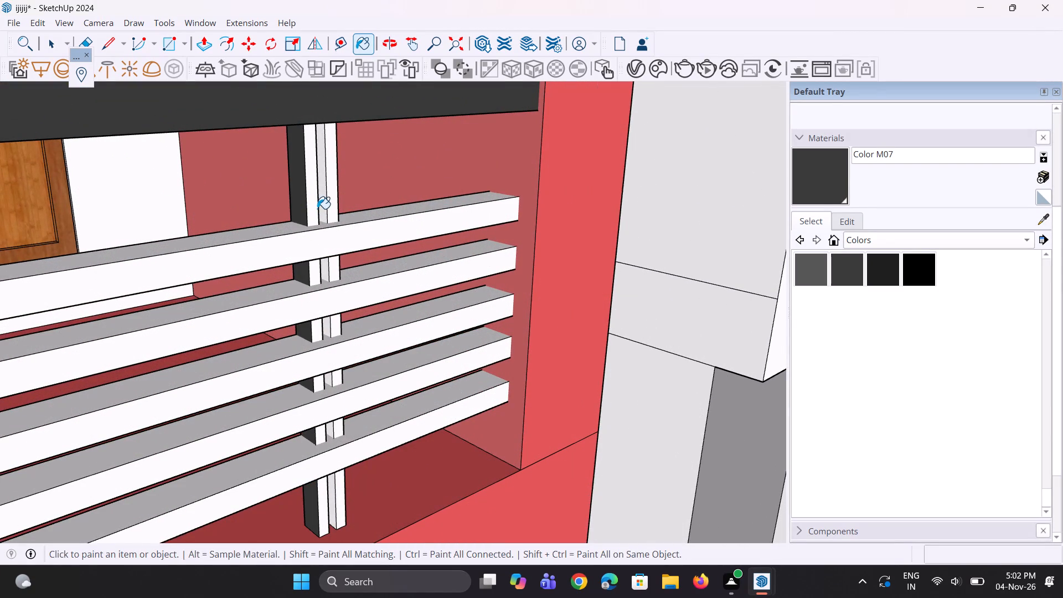
click(313, 204)
scroll(312, 201, up, 8)
click(332, 192)
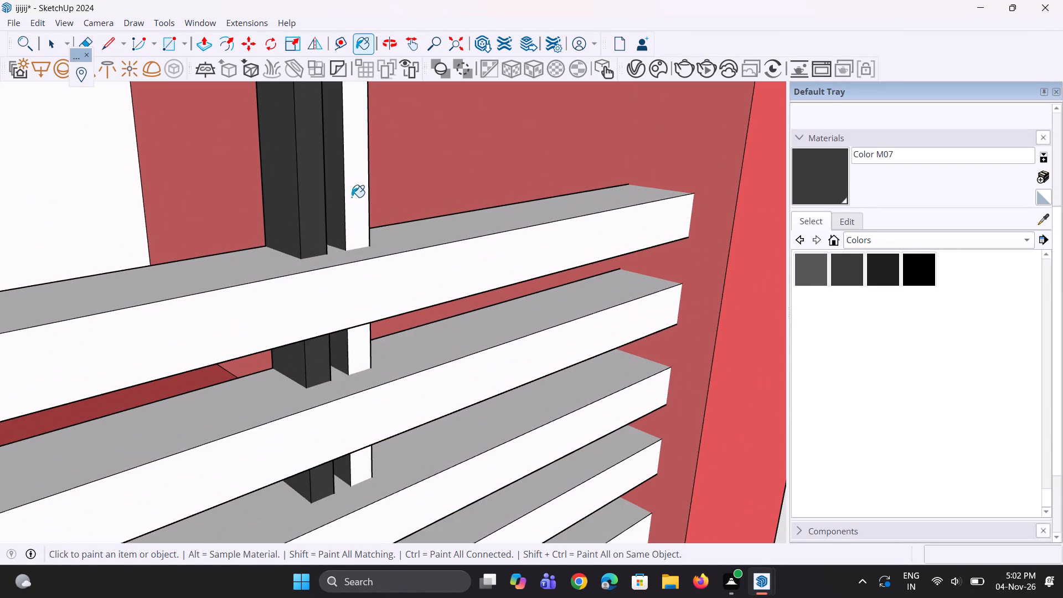
click(353, 198)
middle_drag(326, 218, 3, 252)
scroll(221, 214, up, 2)
click(225, 202)
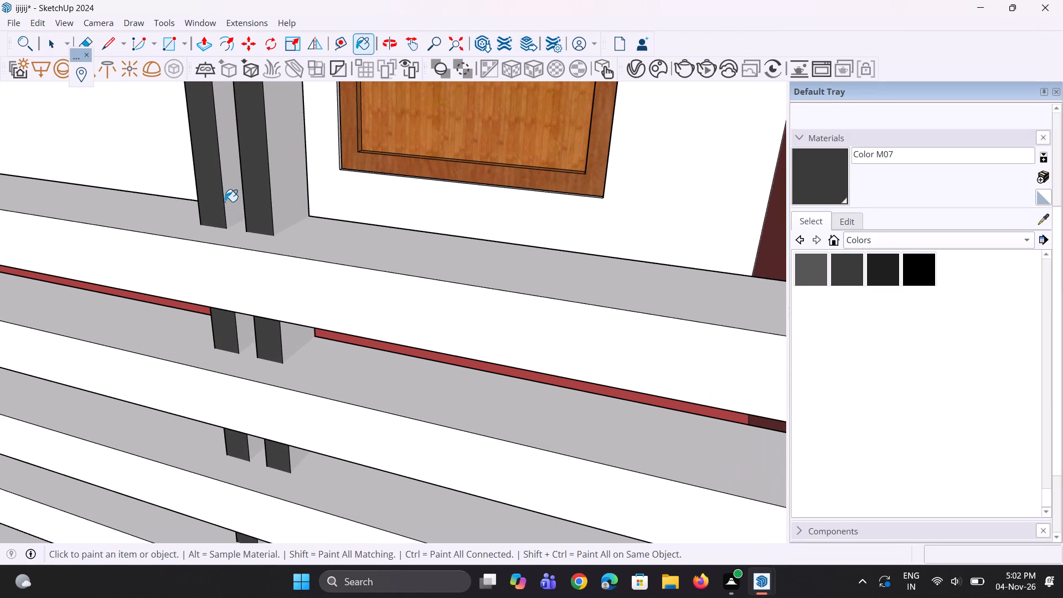
click(272, 200)
Paint the top and front faces of the upper three slim rails on the red-framed balcony with Color M07.
click(340, 252)
click(336, 282)
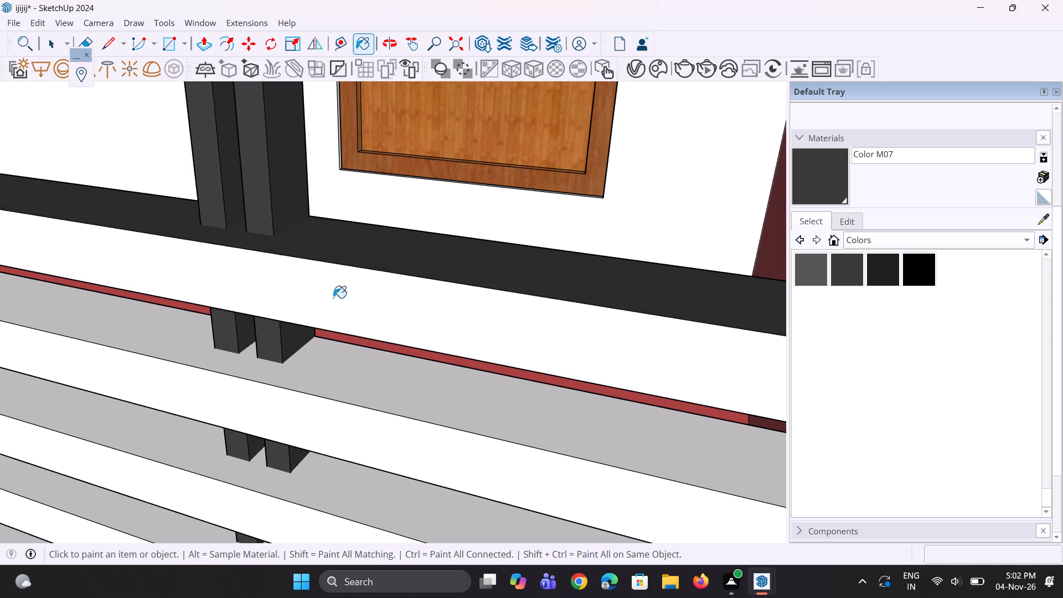
click(338, 364)
click(337, 417)
scroll(308, 241, down, 5)
scroll(343, 470, up, 2)
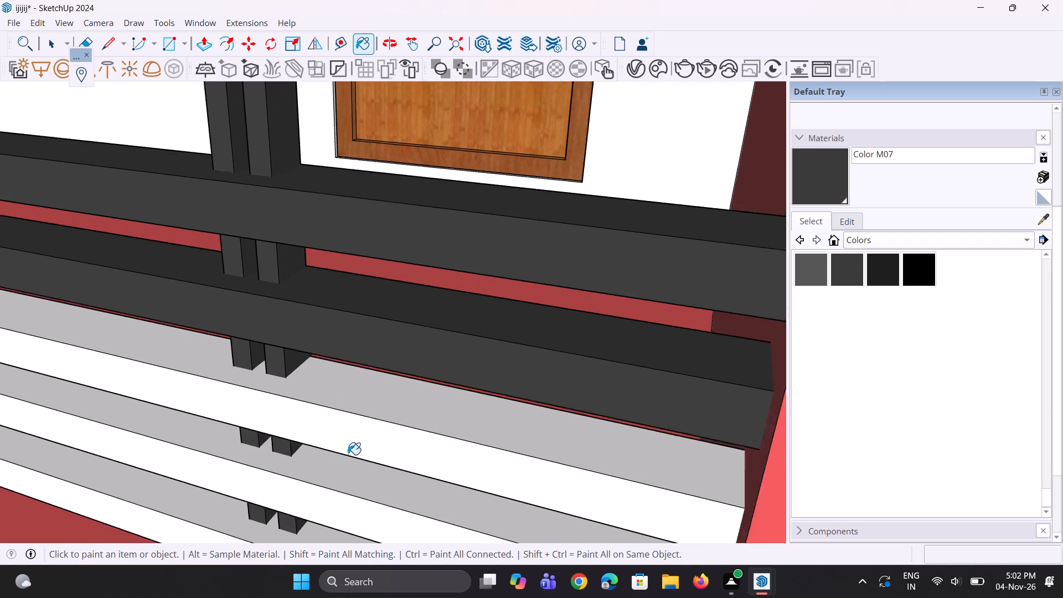
scroll(348, 455, up, 1)
click(365, 401)
click(364, 432)
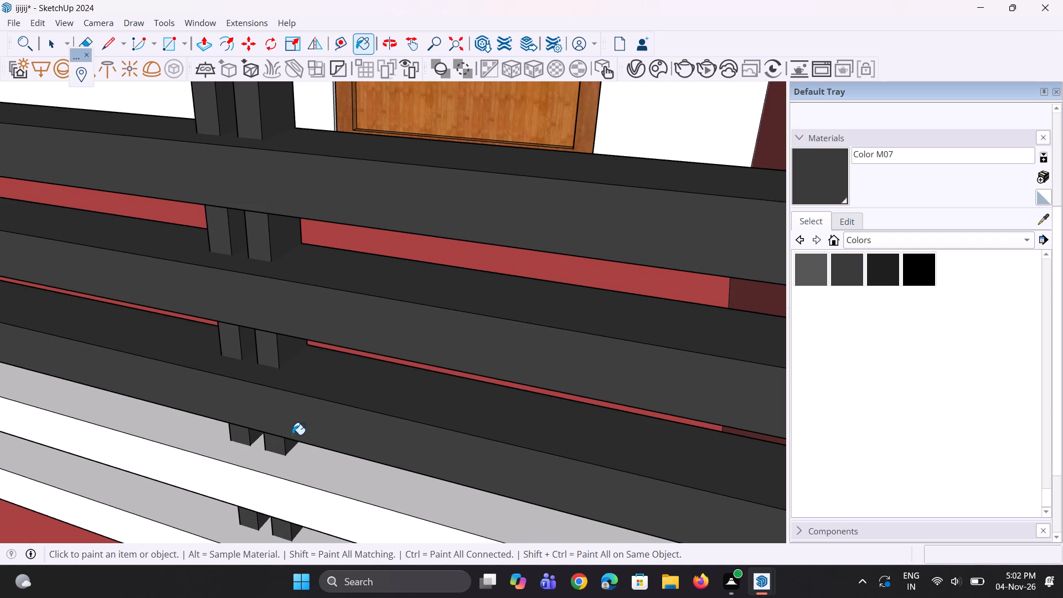
Paint the top and front faces of the bottom two slim rails on the red-framed balcony with Color M07.
scroll(338, 418, down, 4)
scroll(364, 490, up, 3)
click(373, 470)
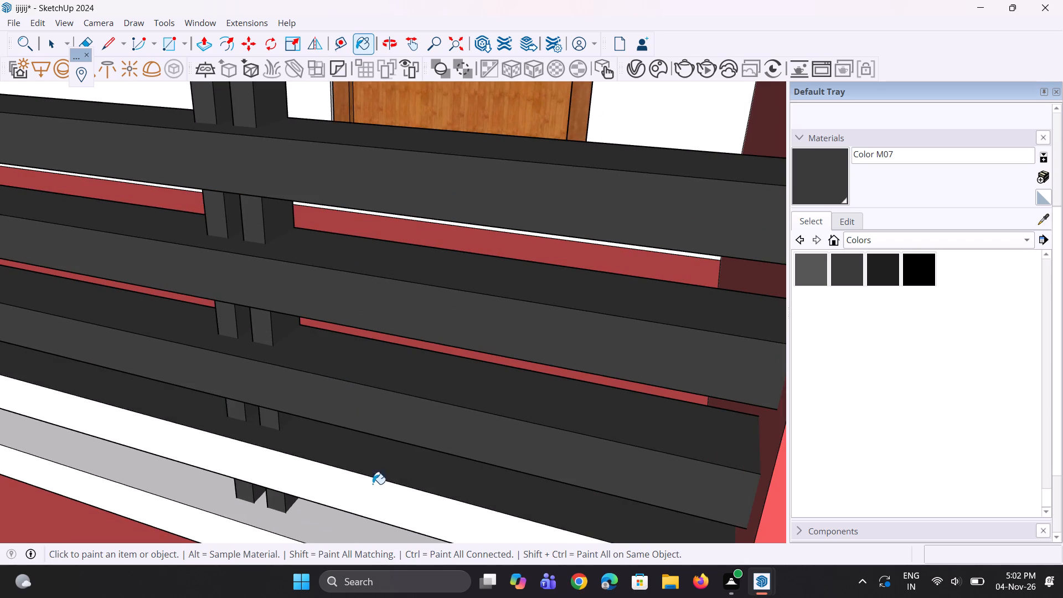
click(370, 496)
scroll(389, 392, down, 5)
scroll(356, 496, up, 3)
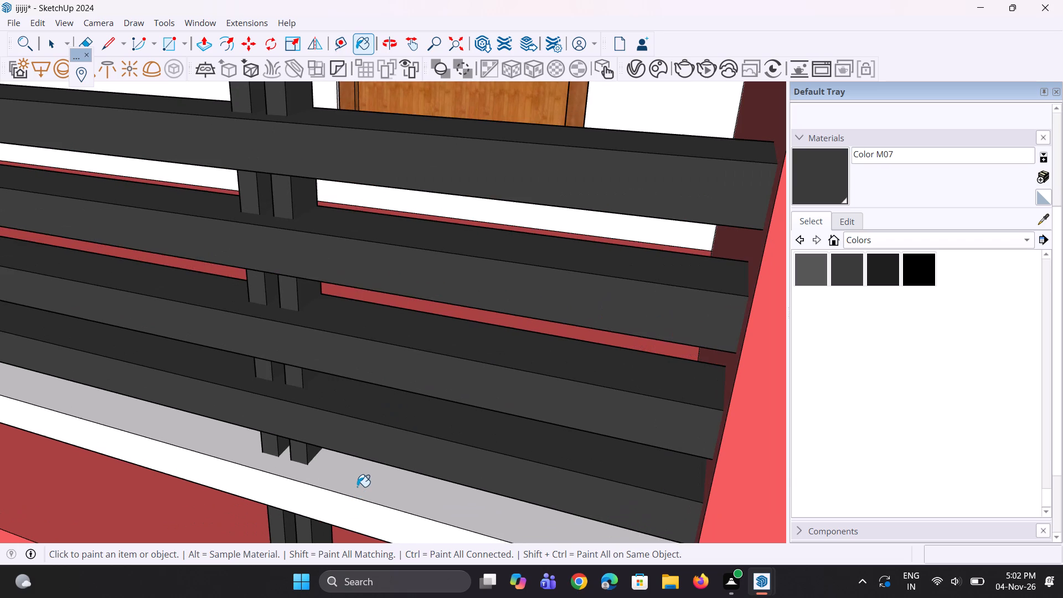
click(357, 487)
click(354, 514)
Paint the undersides of the handrail and all five slim rails on the red-framed balcony with Color M07.
scroll(345, 495, down, 5)
middle_drag(379, 525, 546, 338)
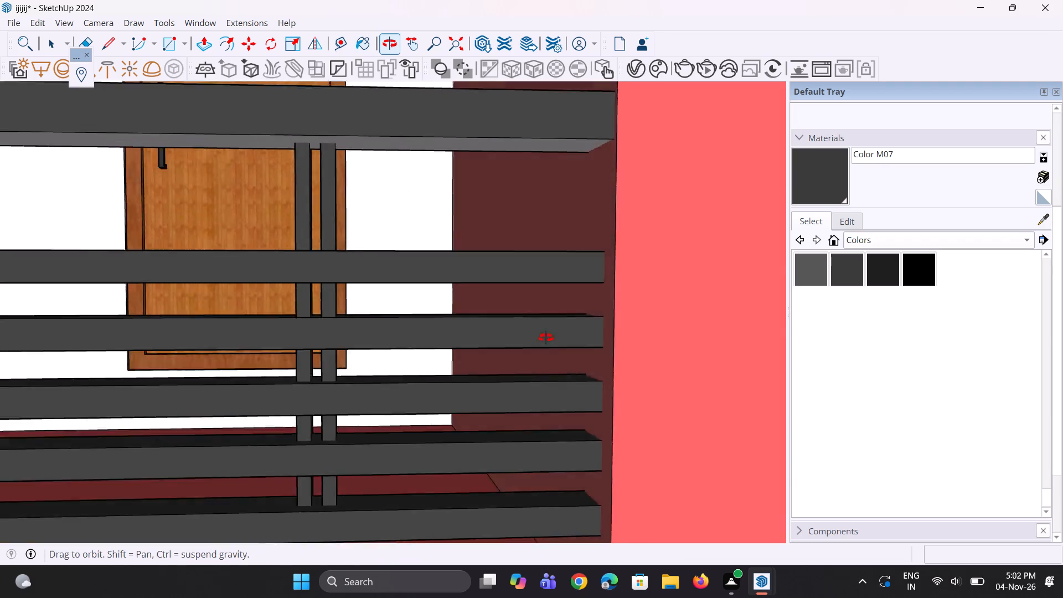
middle_drag(546, 338, 558, 250)
click(517, 154)
scroll(492, 158, down, 2)
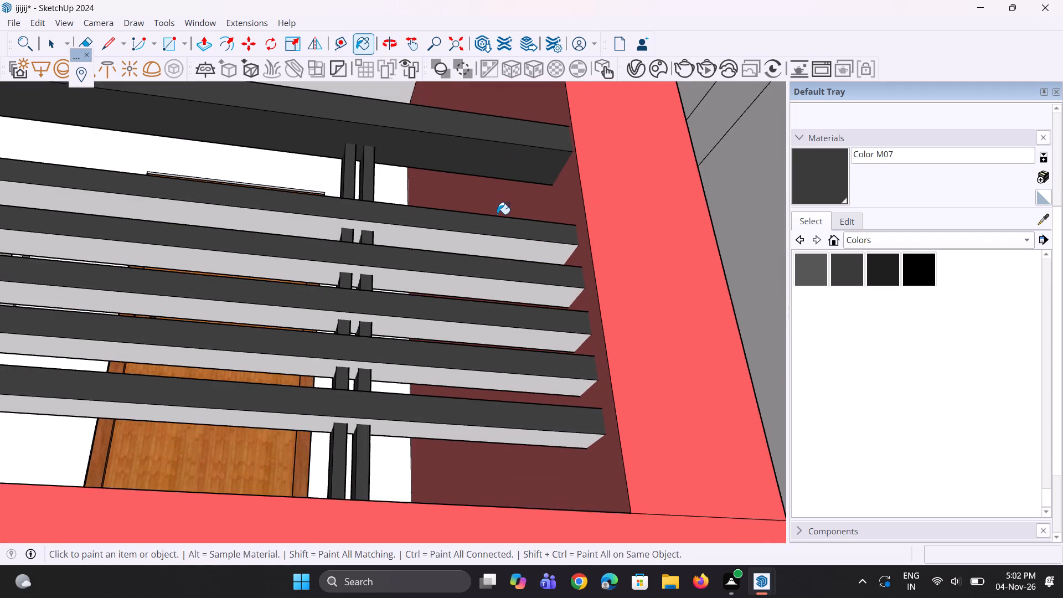
scroll(498, 215, up, 2)
click(493, 248)
drag(492, 307, 492, 297)
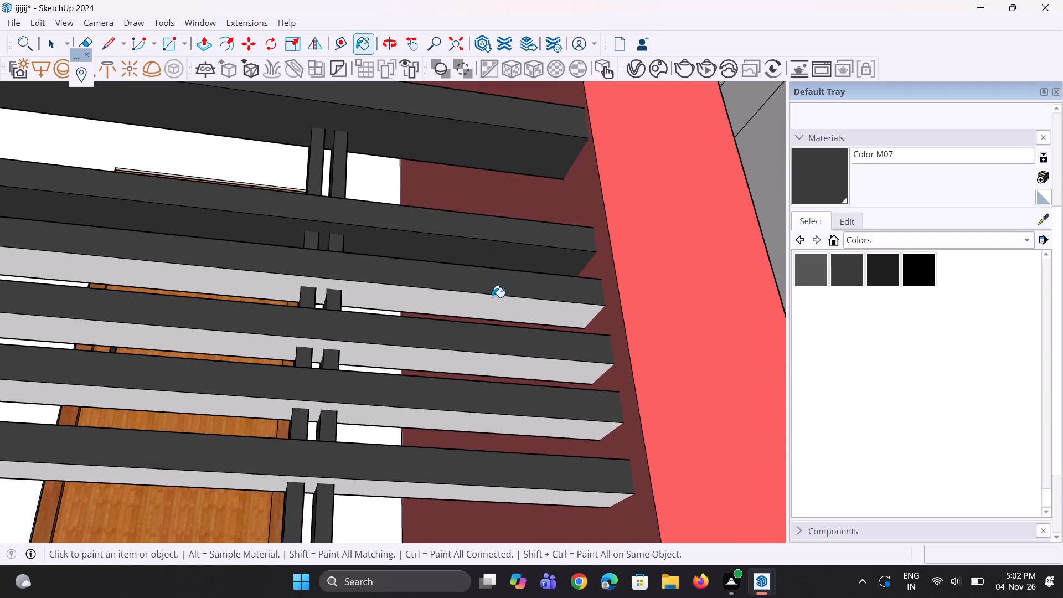
drag(492, 297, 492, 301)
scroll(482, 243, down, 4)
scroll(507, 359, up, 4)
click(508, 315)
click(514, 366)
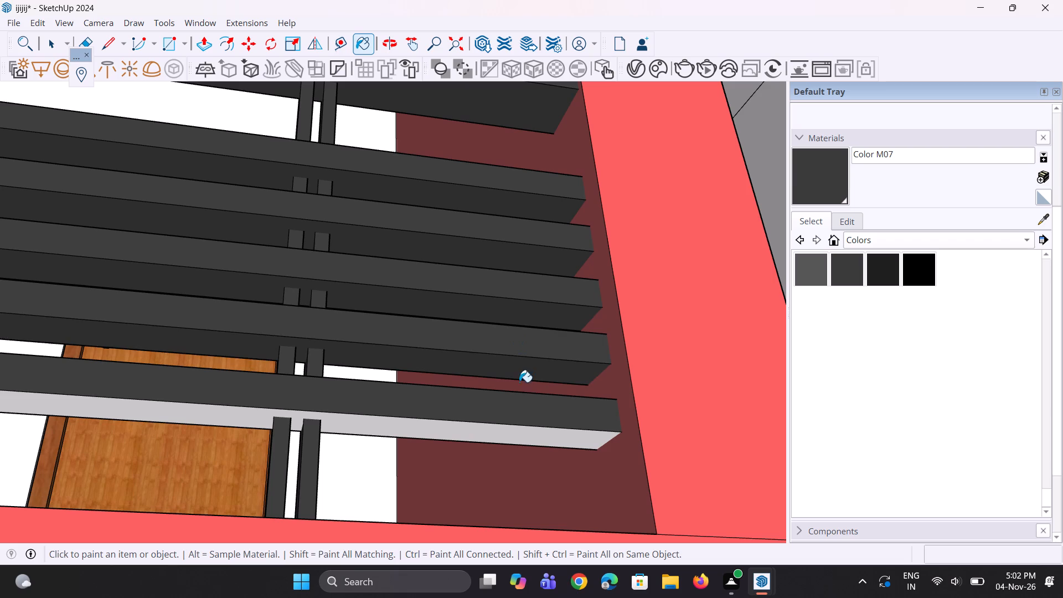
click(517, 435)
Paint the fronts and the sides facing away from the door on the balcony's other paired posts with Color M07.
scroll(561, 403, down, 11)
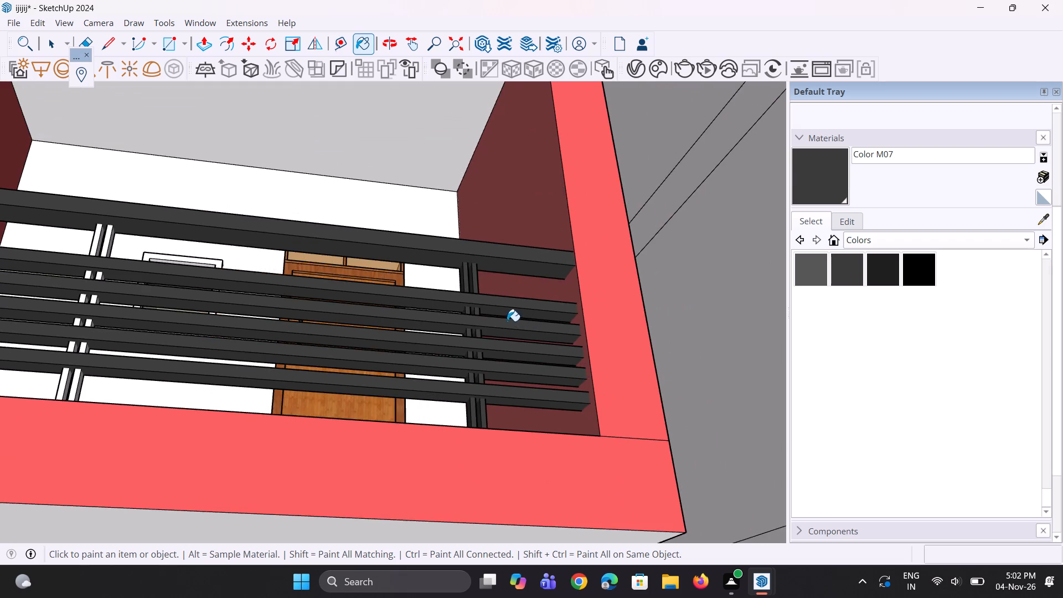
scroll(507, 321, down, 1)
middle_drag(503, 347, 514, 455)
scroll(7, 248, up, 4)
scroll(125, 289, up, 4)
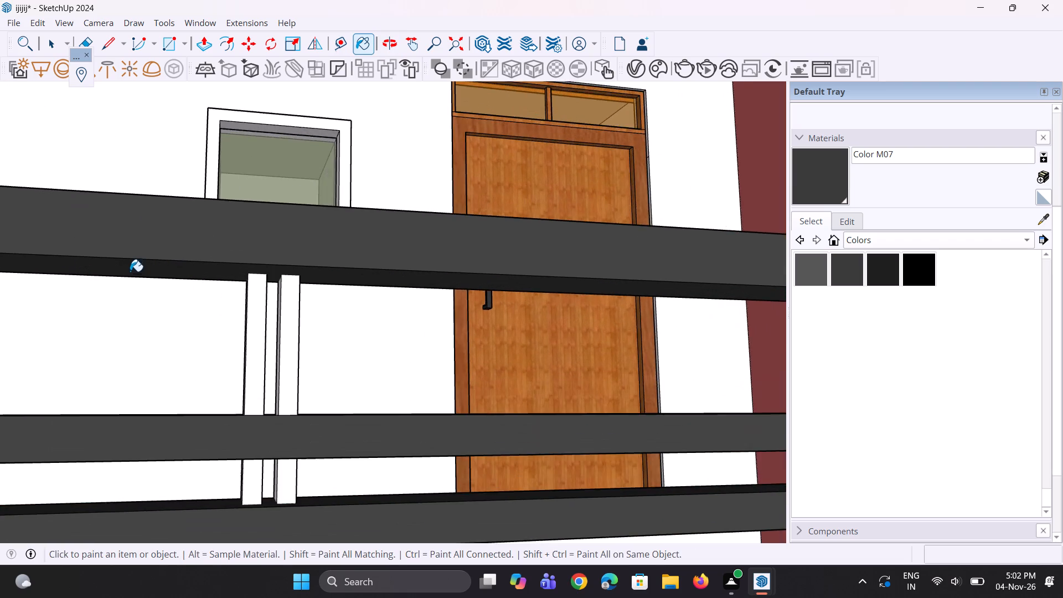
scroll(131, 271, up, 2)
scroll(259, 319, up, 4)
scroll(265, 303, down, 5)
scroll(282, 329, up, 4)
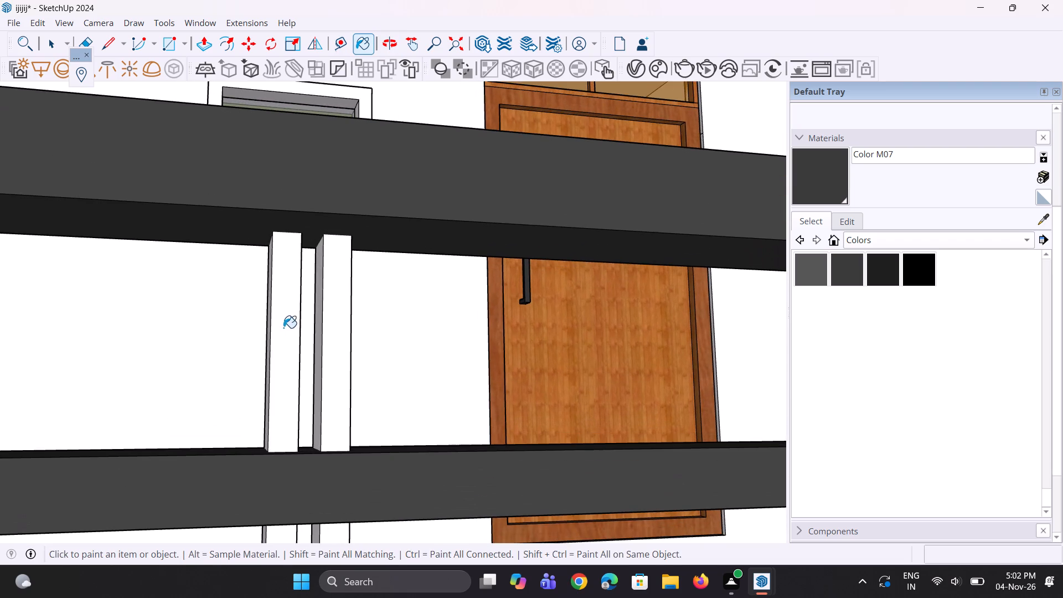
click(284, 328)
click(329, 329)
middle_drag(334, 342, 441, 403)
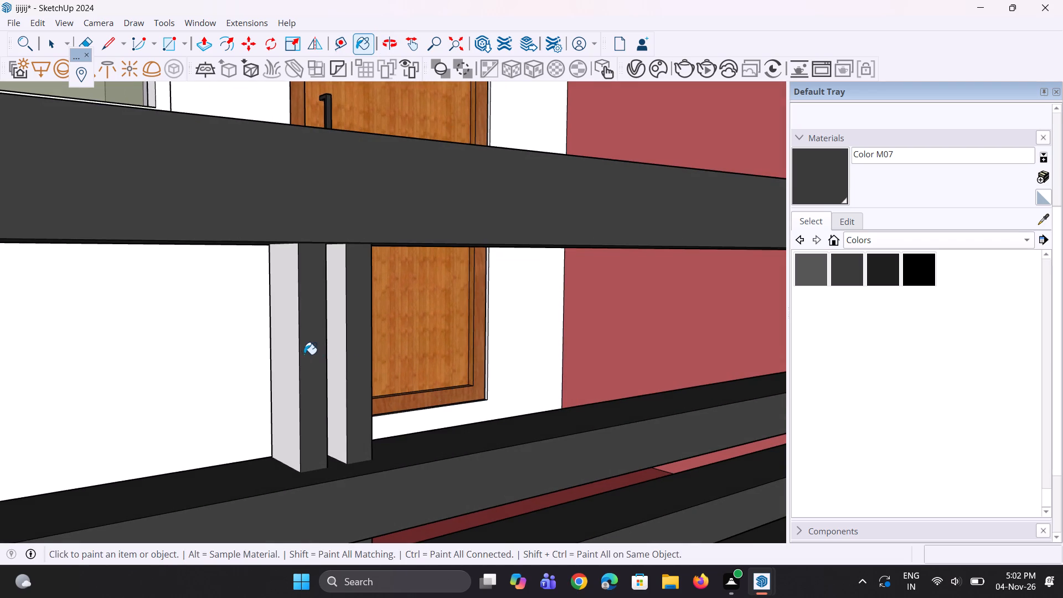
click(300, 354)
click(292, 350)
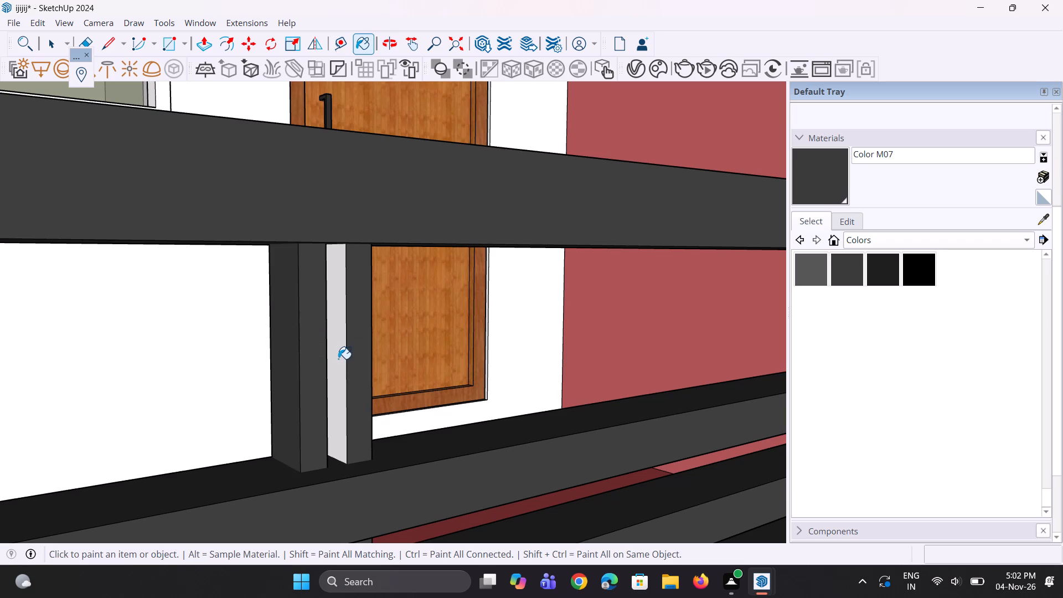
click(338, 359)
Paint the door-facing sides of that second pair of railing posts on the red-framed balcony with Color M07.
middle_drag(339, 361, 94, 370)
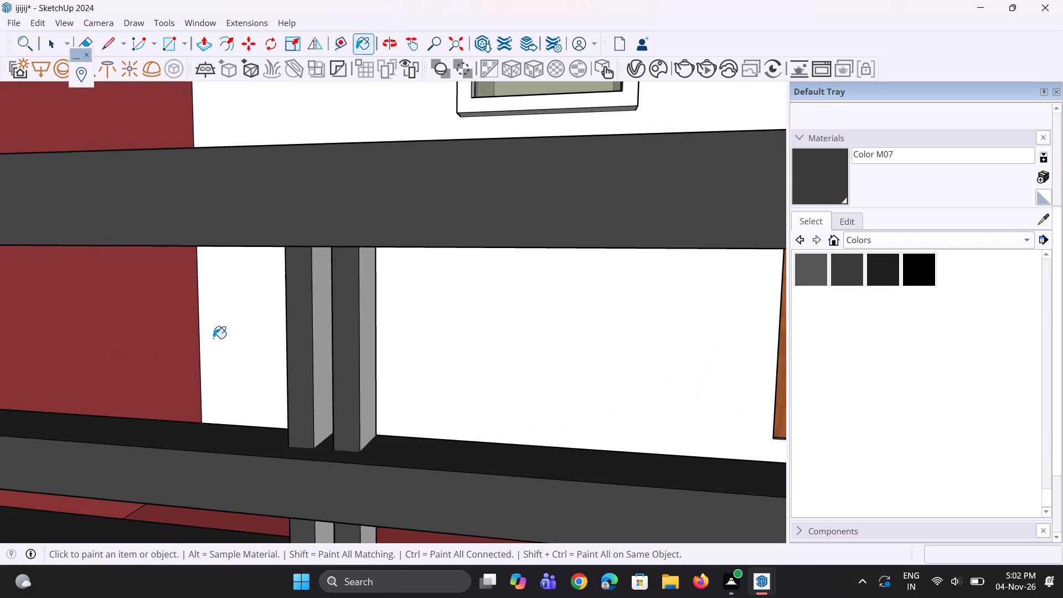
scroll(213, 338, up, 2)
scroll(201, 321, down, 4)
scroll(302, 347, up, 3)
click(281, 343)
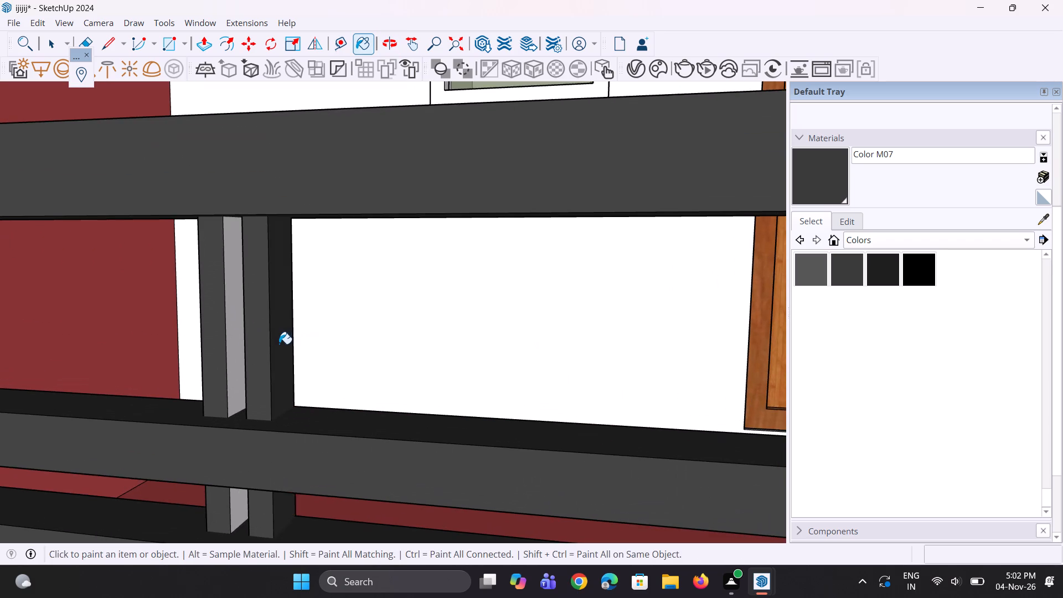
scroll(275, 344, up, 6)
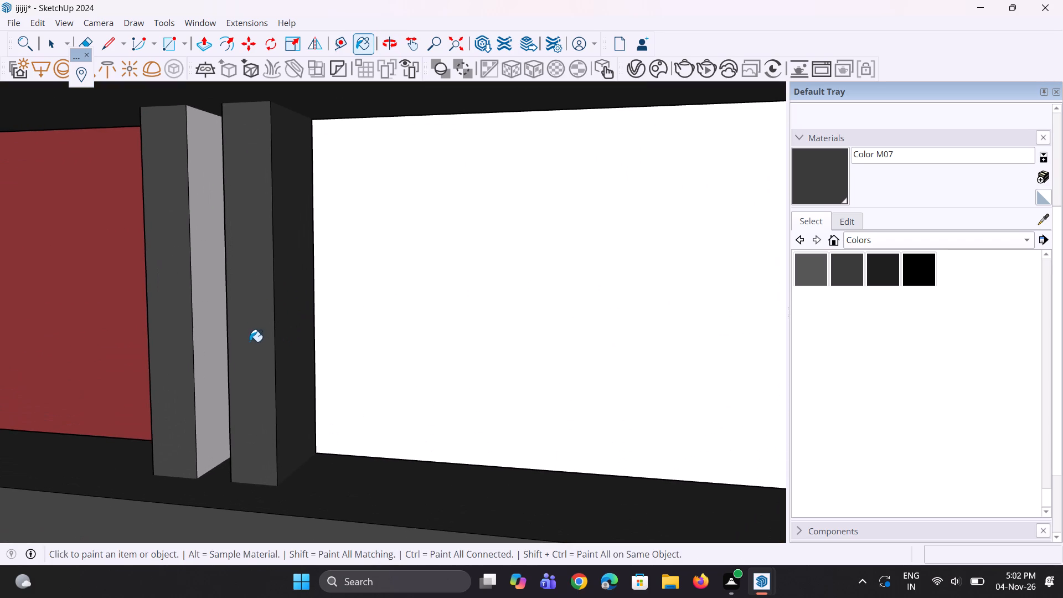
click(203, 342)
scroll(205, 342, down, 12)
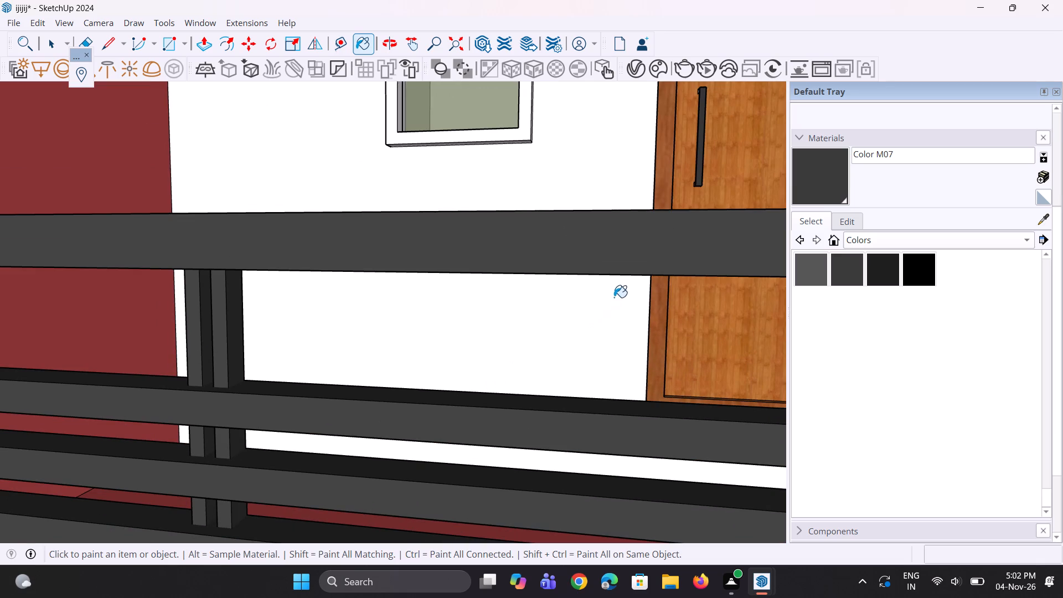
Paint the top and front faces of the handrail on the red frame's middle balcony with Color M07.
scroll(598, 189, down, 20)
scroll(598, 189, down, 5)
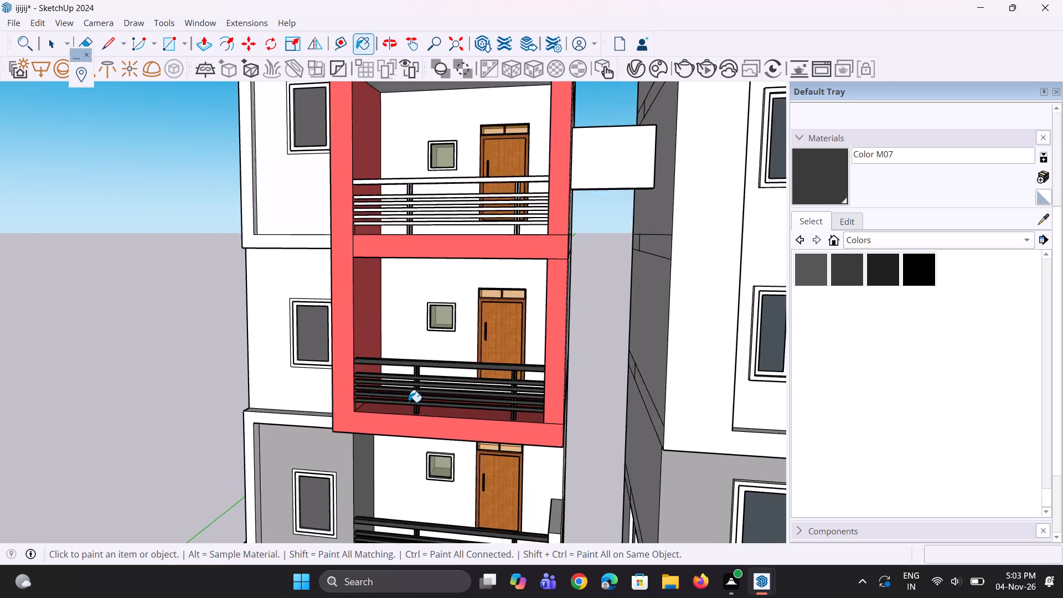
scroll(409, 402, down, 6)
scroll(442, 317, up, 13)
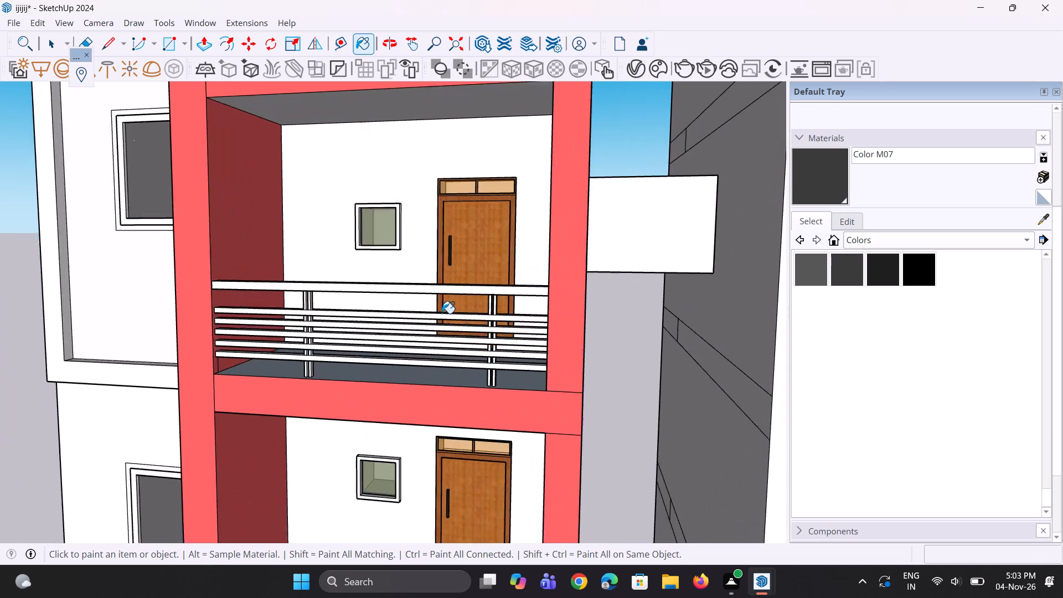
scroll(442, 313, up, 2)
middle_drag(442, 301, 434, 353)
scroll(432, 343, up, 3)
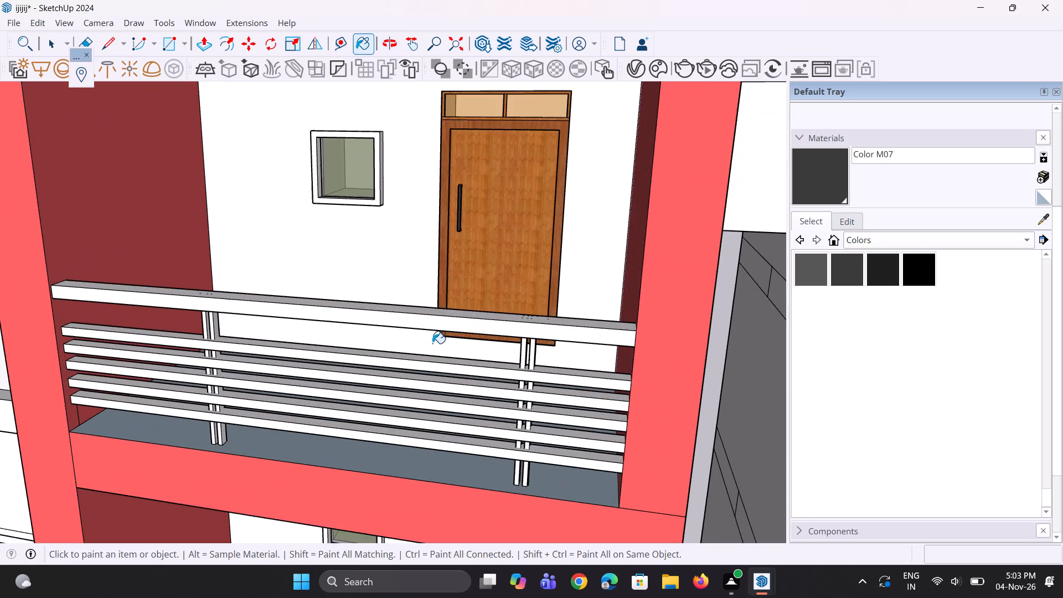
scroll(509, 307, up, 8)
click(490, 361)
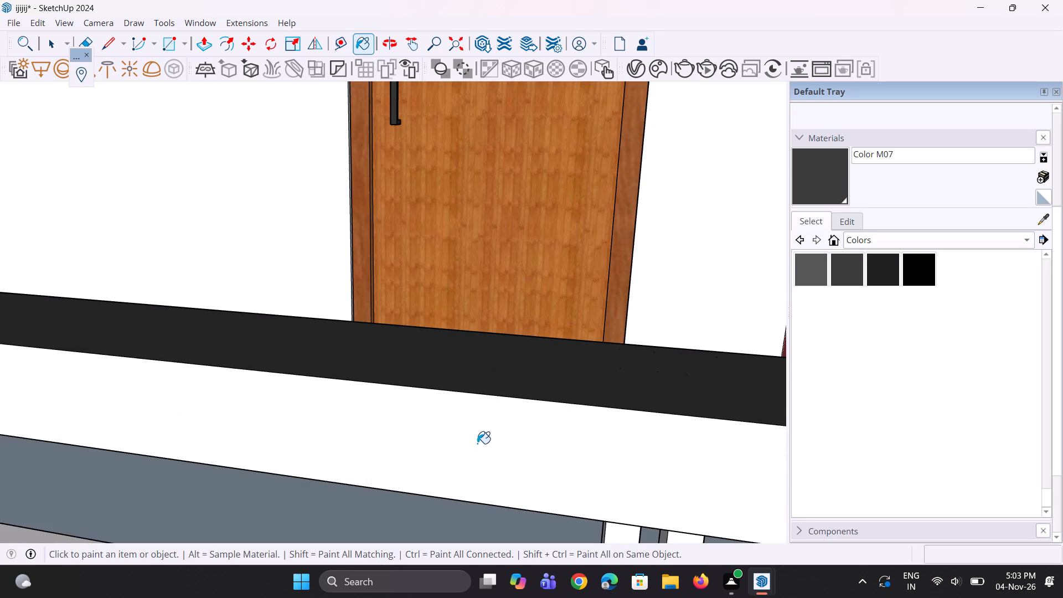
click(477, 441)
Paint the top and front faces of the upper two slim rails on the middle red-framed balcony with Color M07.
middle_drag(478, 438, 525, 209)
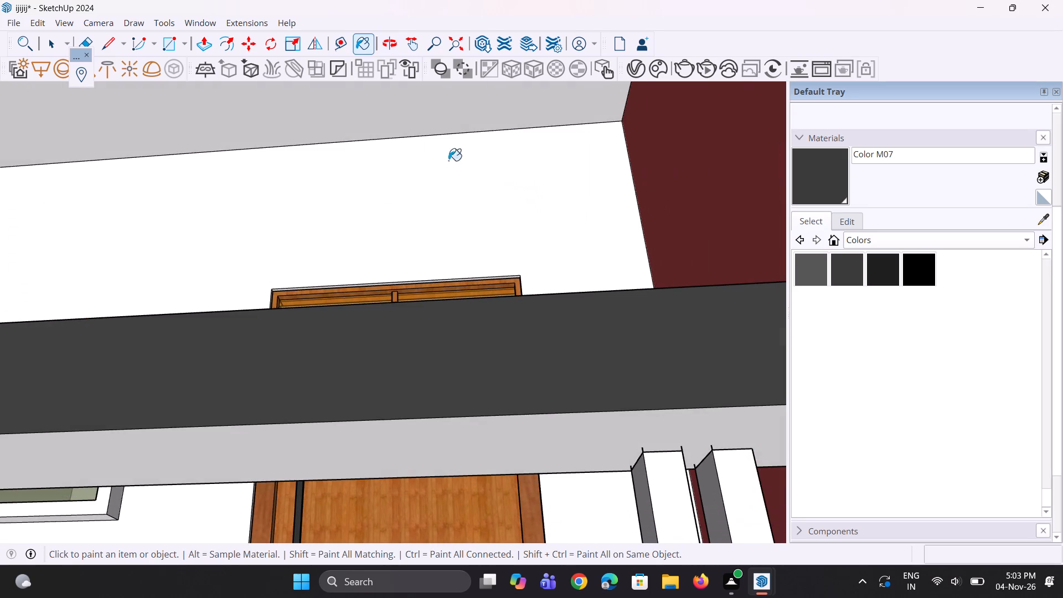
scroll(431, 151, down, 10)
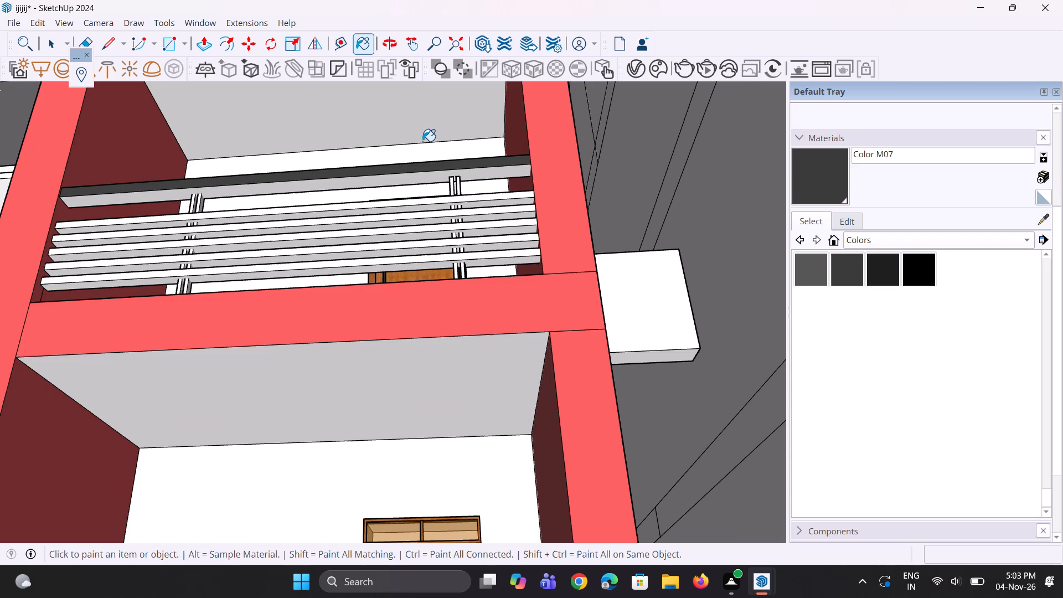
scroll(406, 119, down, 6)
middle_drag(469, 227, 334, 519)
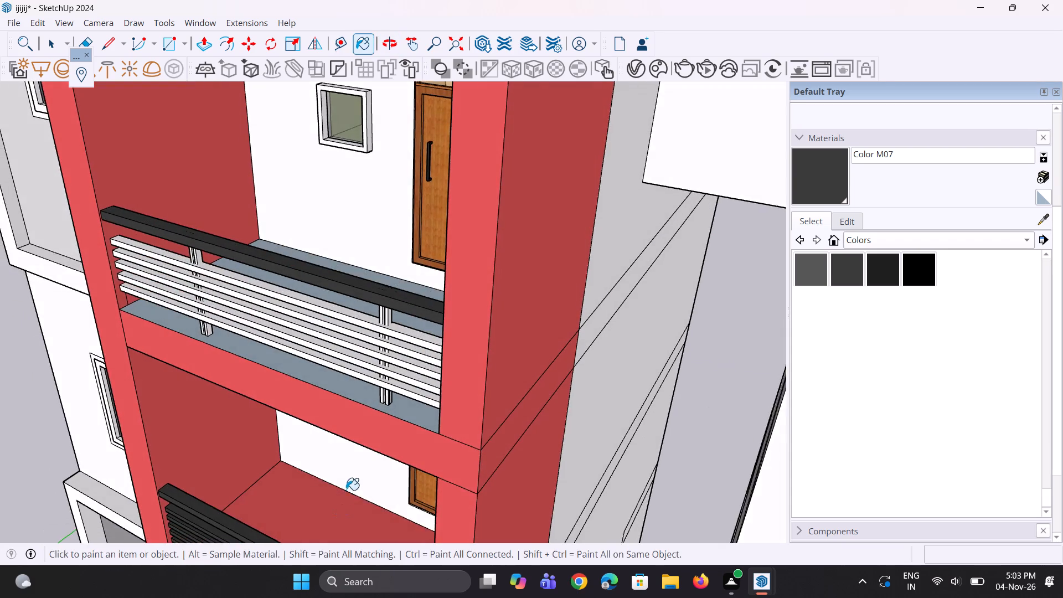
scroll(354, 452, up, 3)
scroll(421, 300, up, 4)
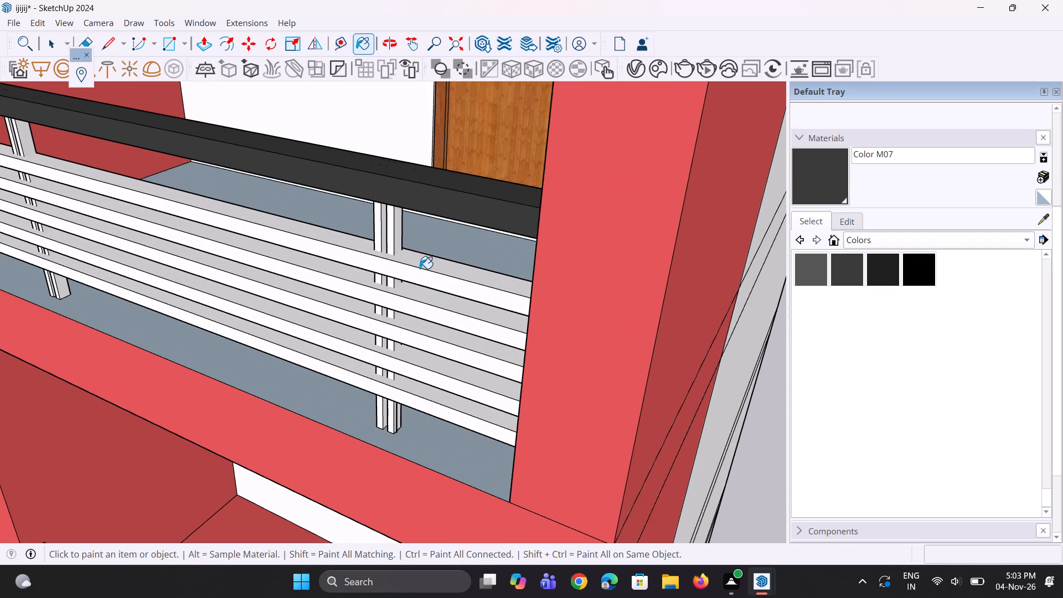
click(421, 263)
scroll(418, 277, up, 3)
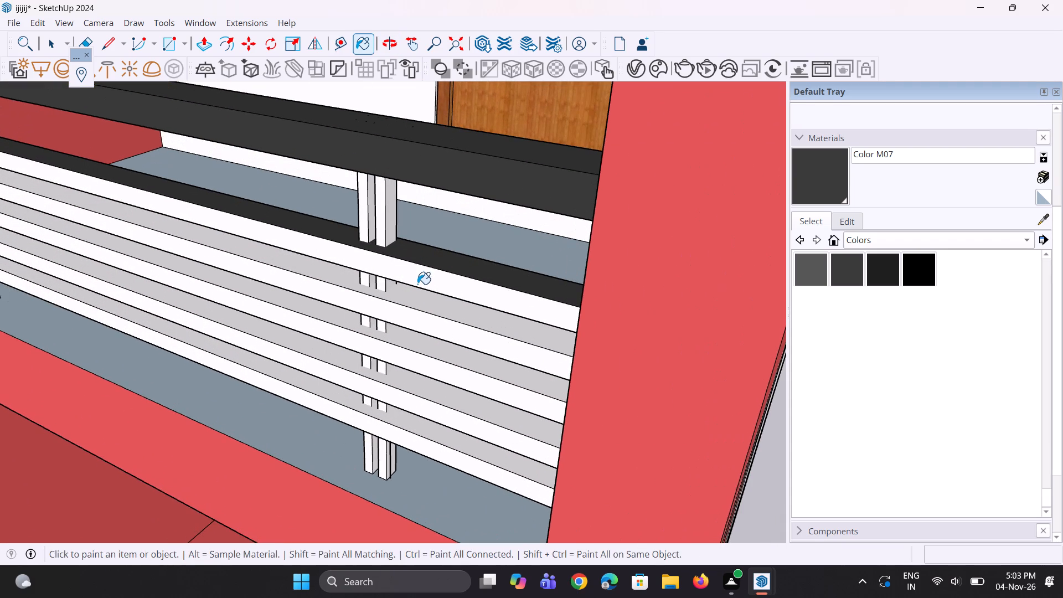
click(421, 272)
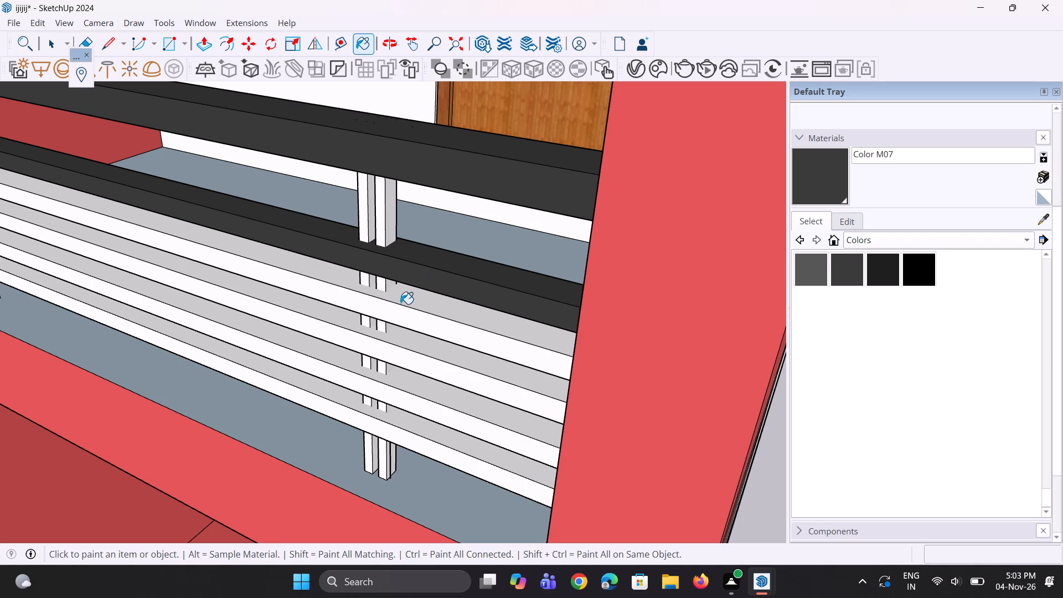
click(400, 304)
click(414, 304)
click(417, 323)
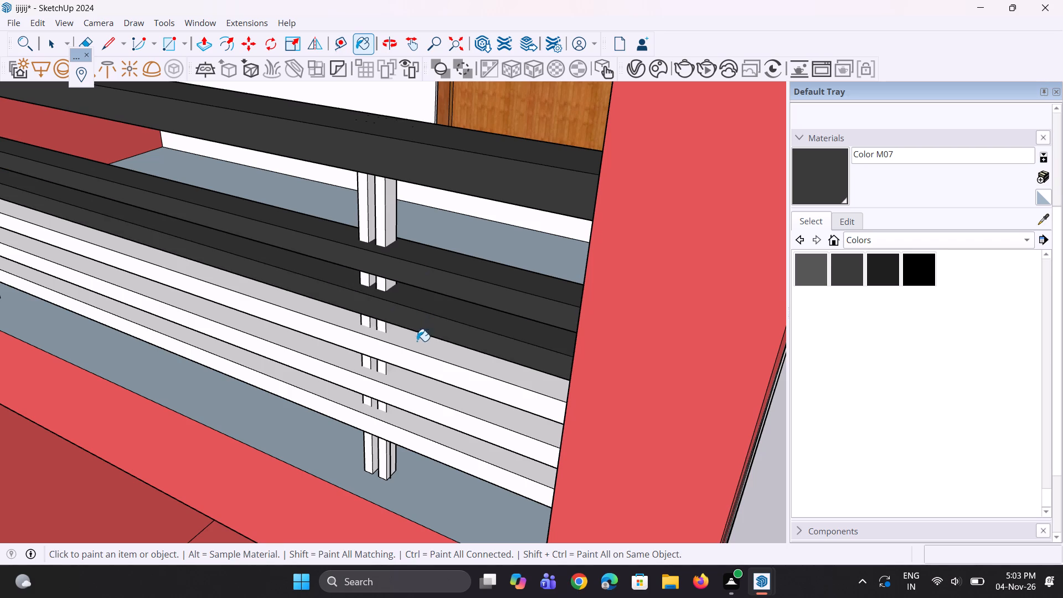
Paint the top and front faces of the bottom three slim rails on the middle red-framed balcony with Color M07.
click(413, 344)
click(410, 357)
click(410, 381)
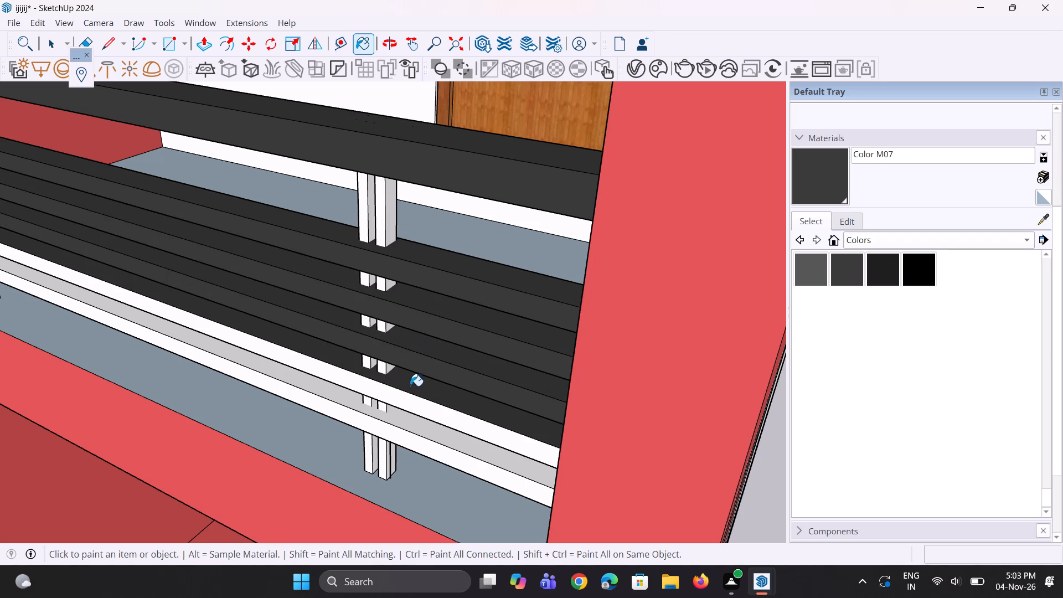
click(407, 398)
click(398, 419)
click(397, 432)
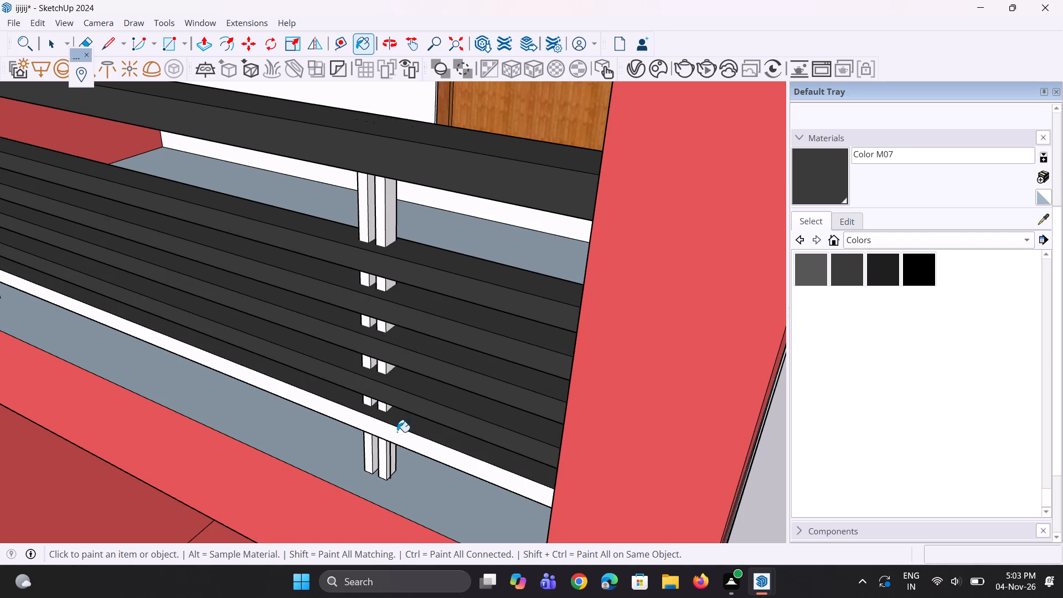
Paint the undersides of the handrail and all five slim rails on the middle red-framed balcony with Color M07.
middle_drag(407, 414, 609, 124)
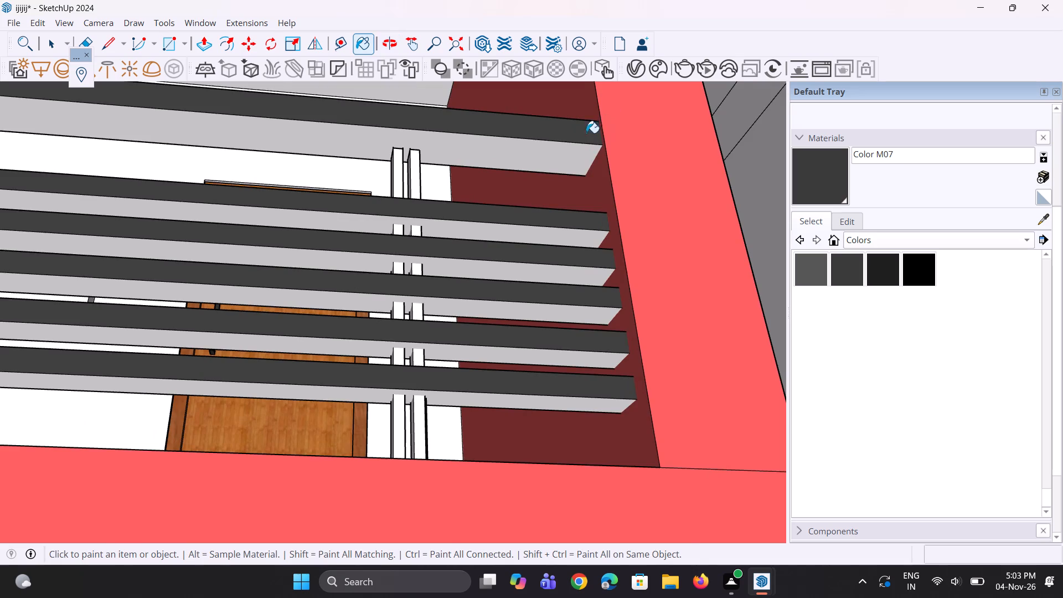
scroll(543, 159, up, 2)
click(544, 141)
click(570, 247)
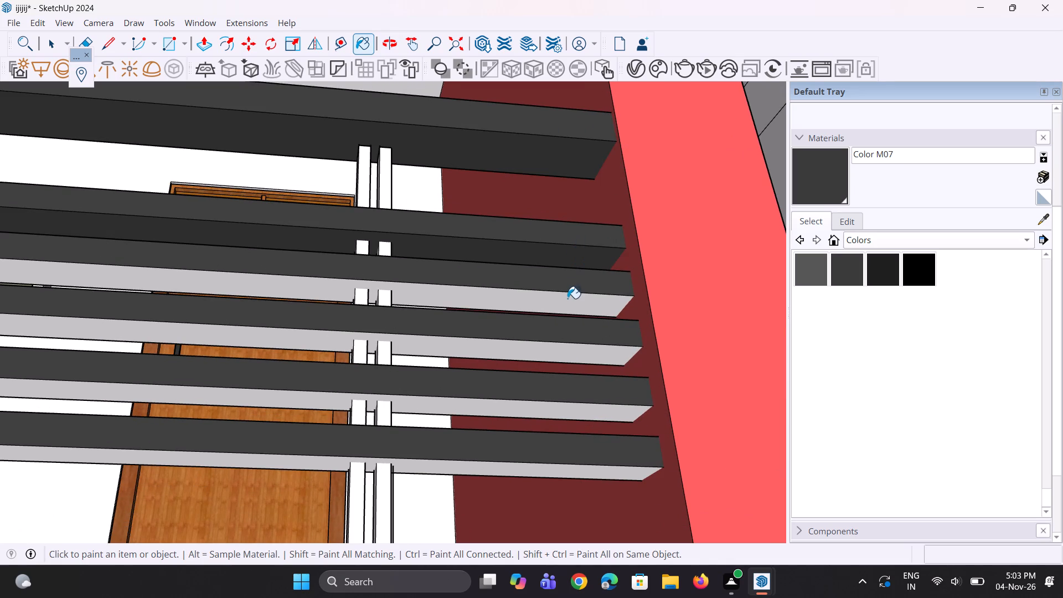
click(567, 298)
click(573, 349)
click(560, 409)
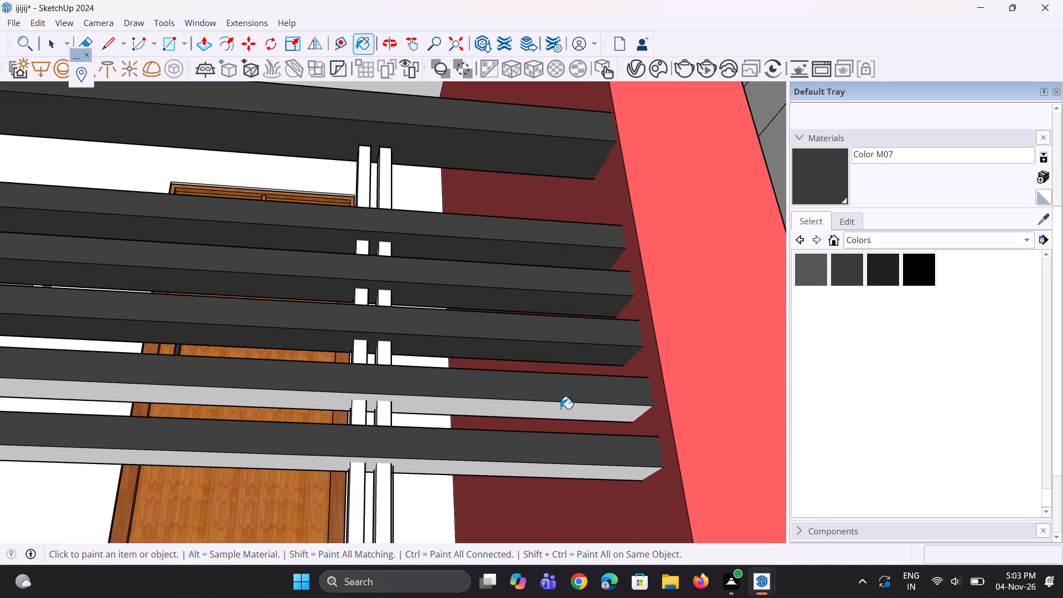
click(546, 467)
Paint the fronts and the sides facing away from the window on the middle balcony's paired posts by the door with Color M07.
scroll(524, 324, down, 10)
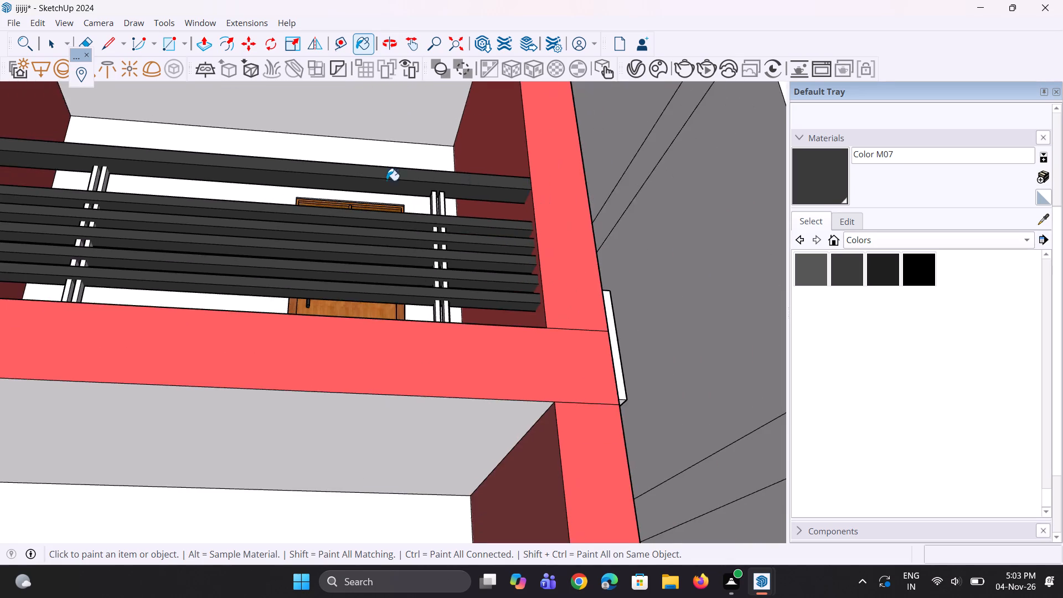
middle_drag(209, 173, 98, 408)
scroll(119, 408, down, 1)
scroll(504, 372, up, 4)
scroll(309, 334, up, 6)
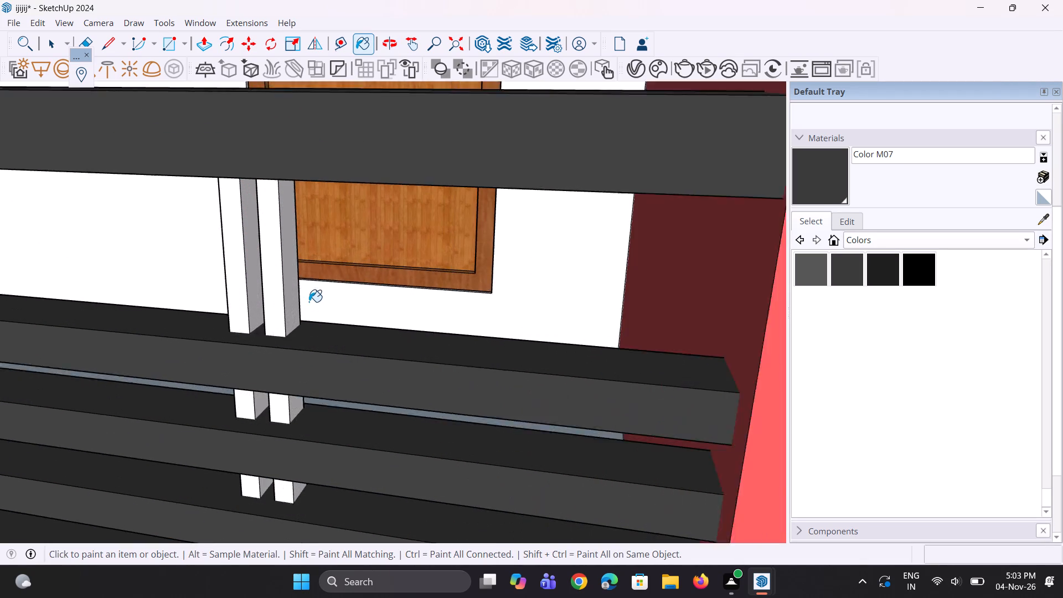
scroll(309, 302, up, 2)
click(288, 285)
click(262, 268)
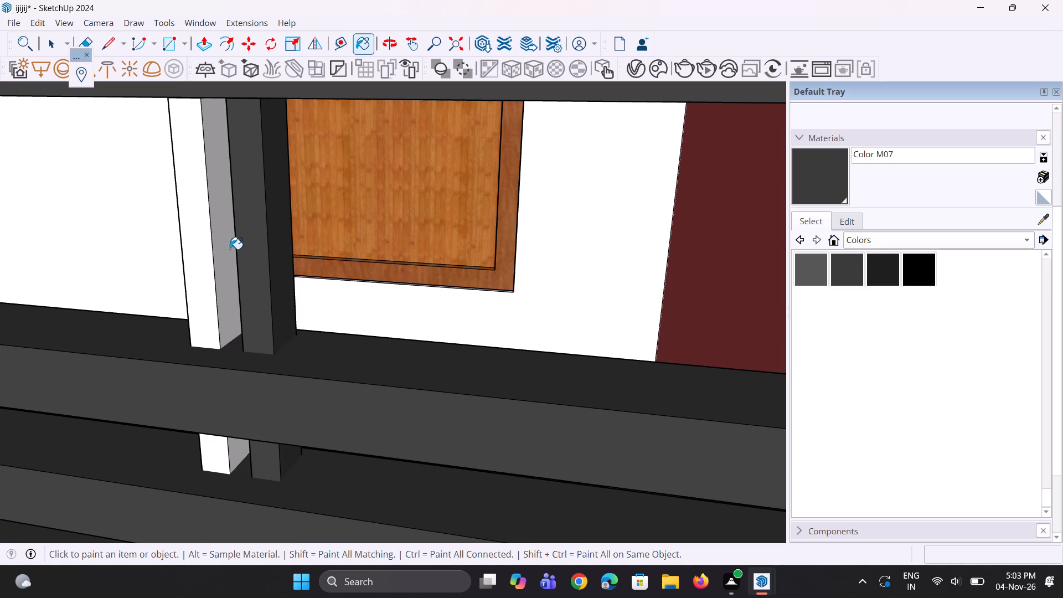
click(218, 242)
click(209, 239)
Paint the fronts and door-facing sides of the middle balcony's other paired posts, near the far red side wall, with Color M07.
scroll(277, 223, down, 10)
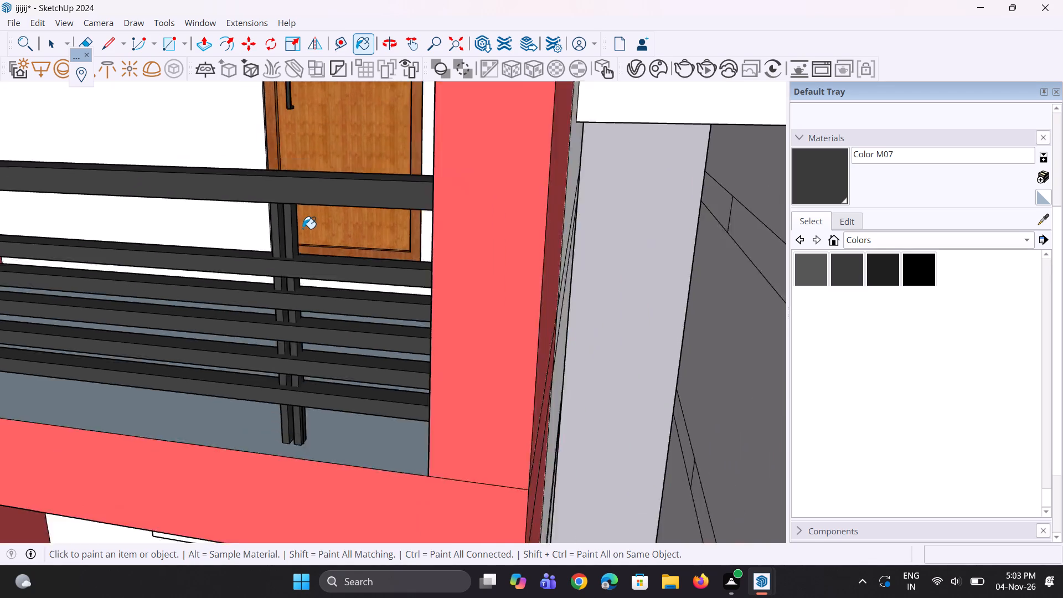
scroll(303, 229, down, 6)
scroll(82, 206, up, 12)
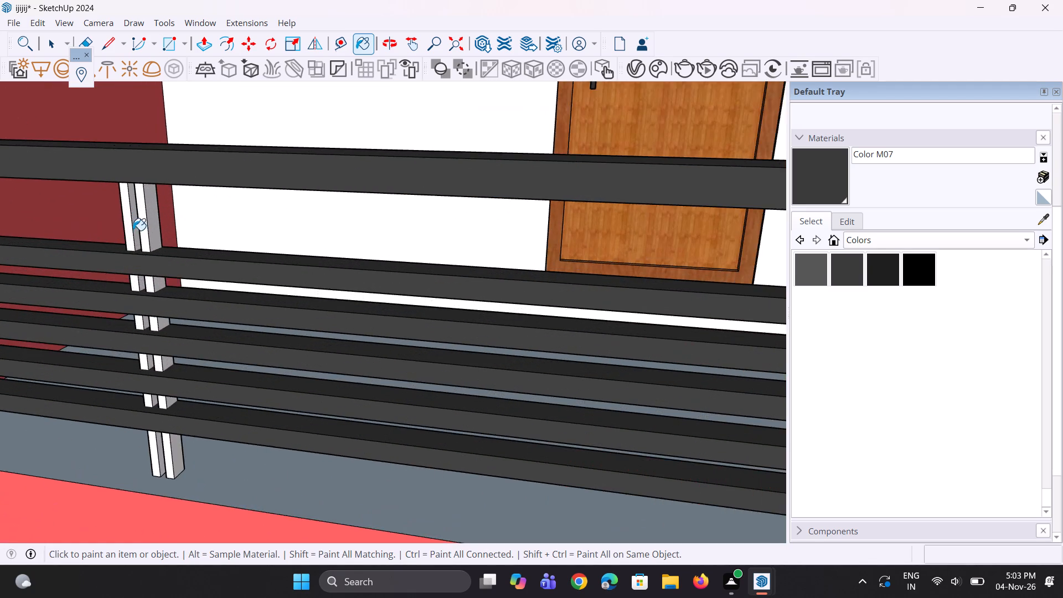
scroll(133, 230, up, 4)
click(151, 214)
click(135, 200)
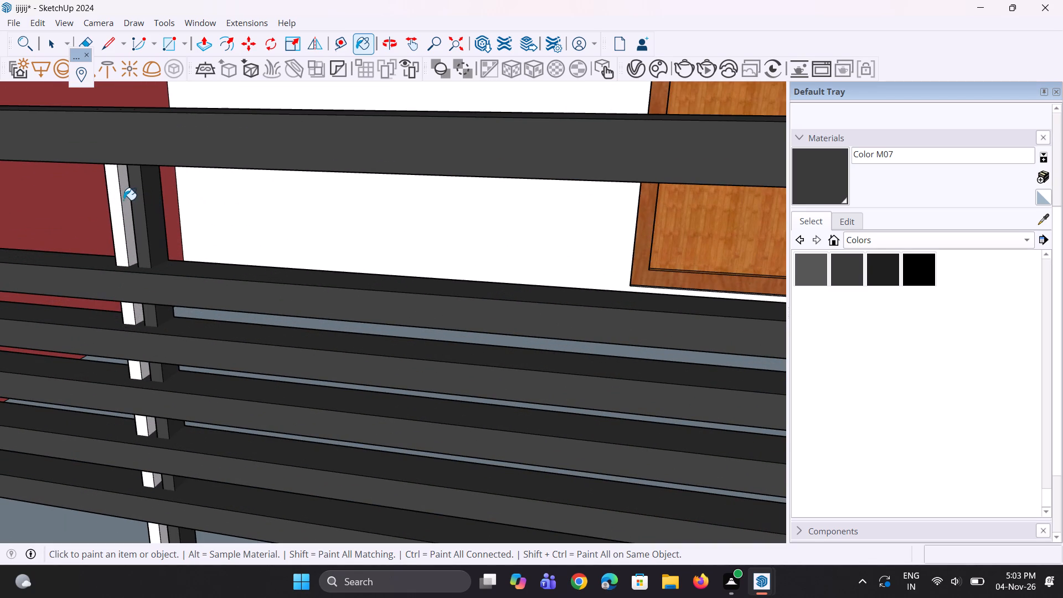
click(123, 200)
click(117, 193)
Paint the remaining white opposite sides of both pairs of railing posts on the middle red-framed balcony with Color M07.
middle_drag(124, 195, 491, 173)
scroll(168, 200, up, 1)
click(344, 195)
click(407, 182)
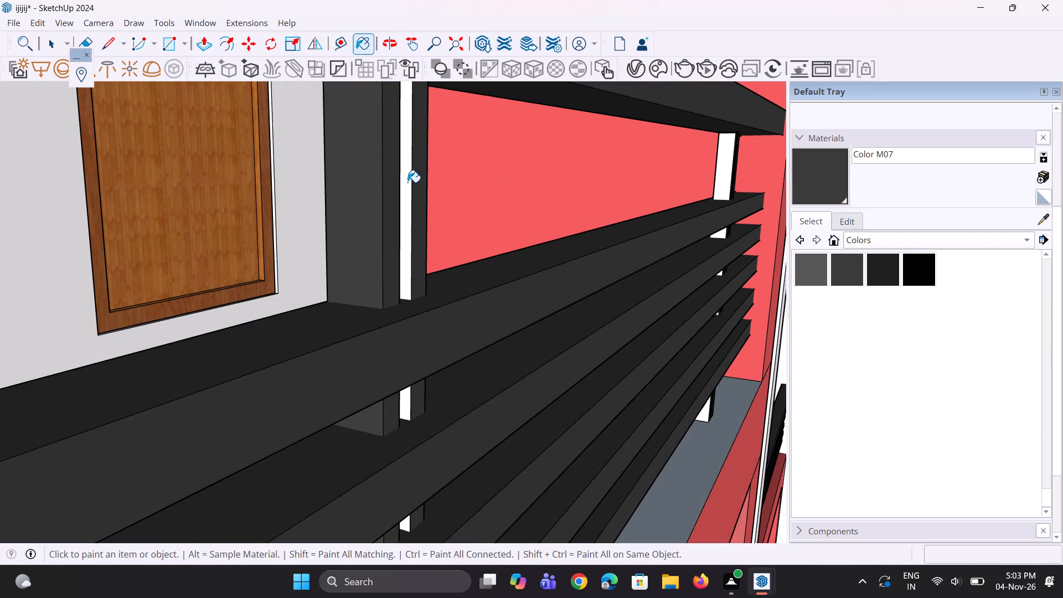
scroll(21, 247, down, 6)
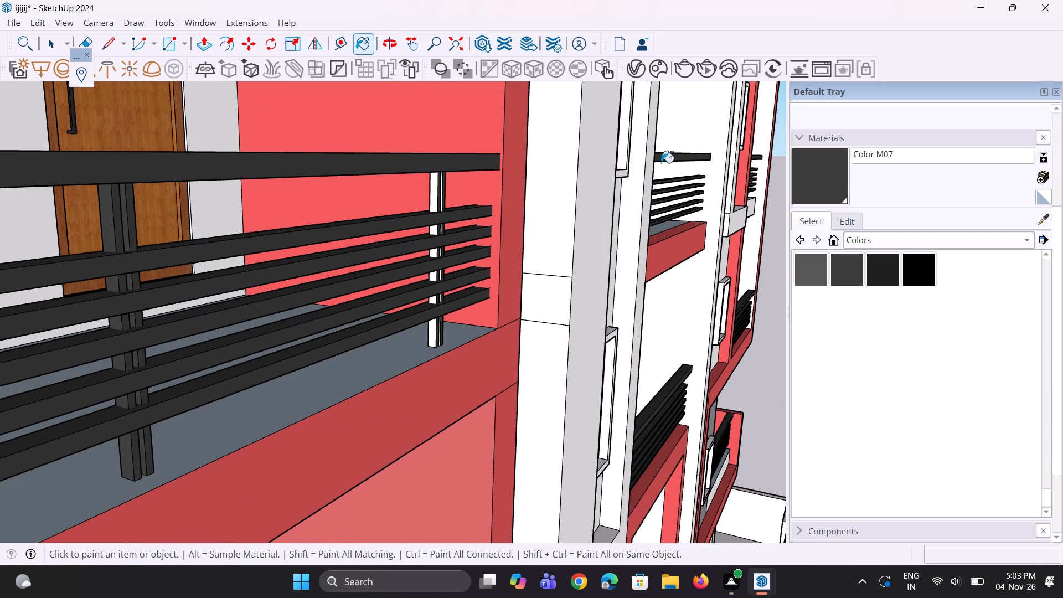
scroll(476, 192, up, 2)
scroll(431, 187, up, 3)
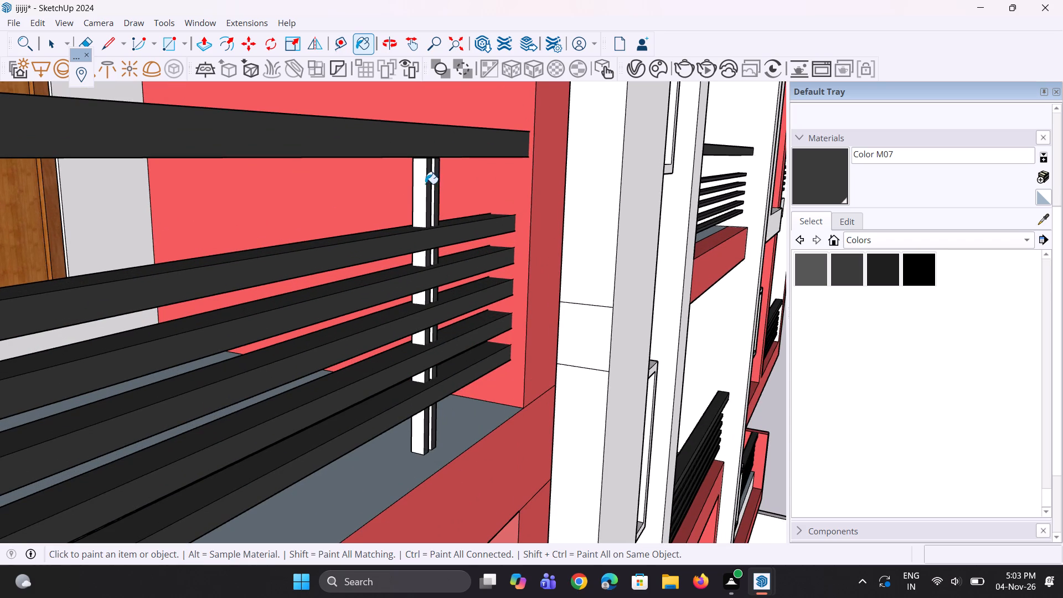
click(420, 181)
scroll(426, 176, up, 7)
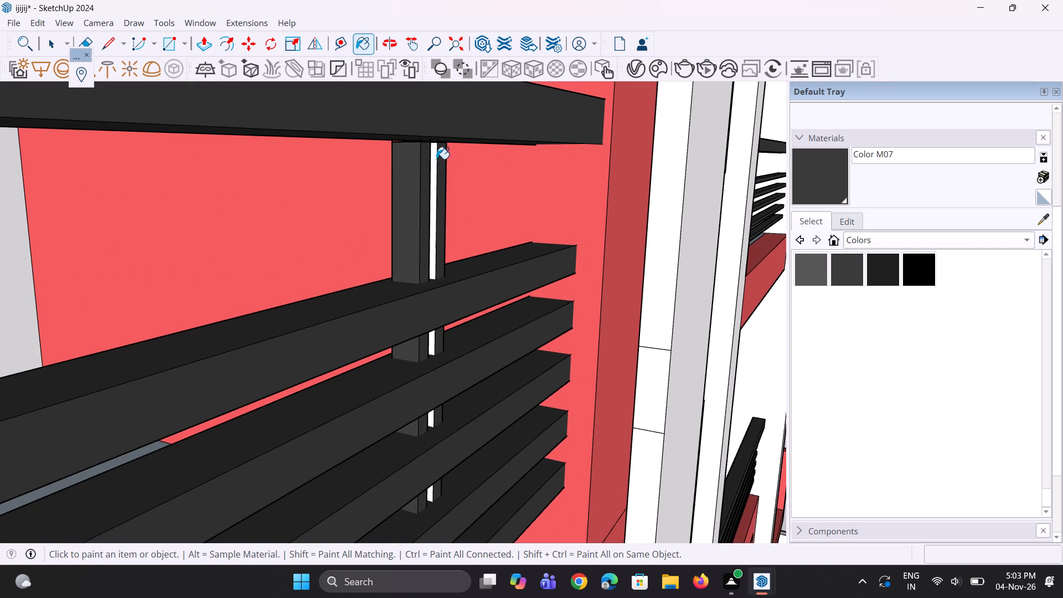
click(435, 157)
Paint the top and front faces of the handrail on the red frame's uppermost balcony with Color M07.
middle_drag(435, 157, 244, 183)
scroll(244, 183, up, 1)
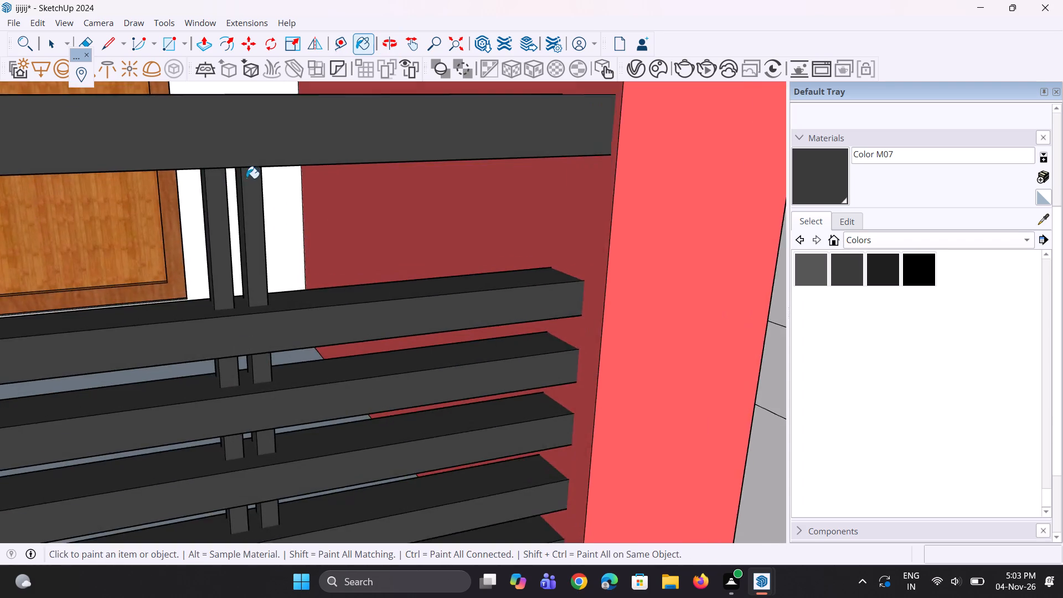
scroll(477, 168, down, 11)
scroll(439, 270, down, 6)
scroll(349, 373, down, 10)
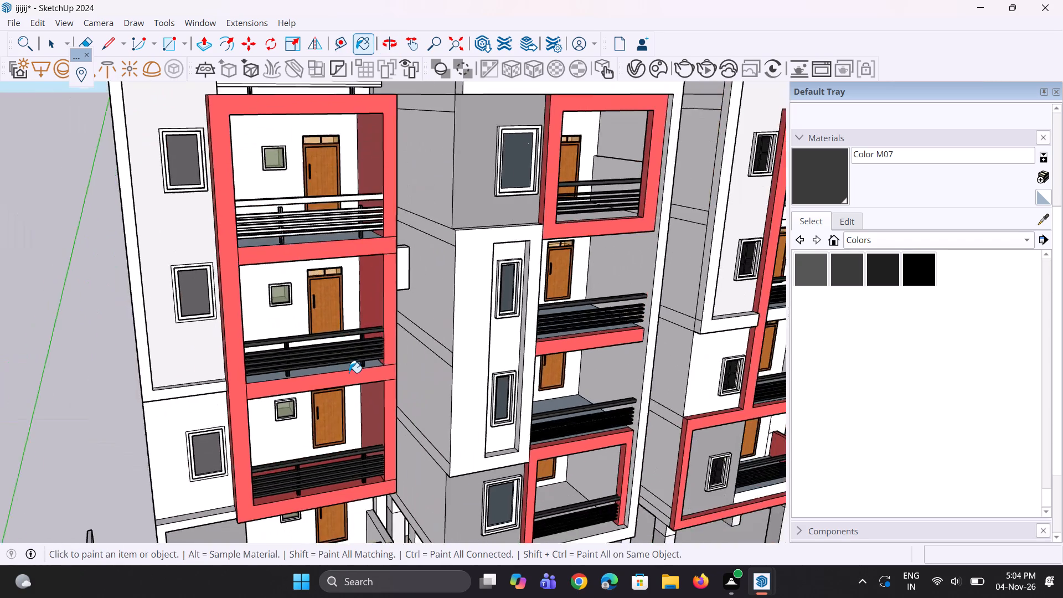
scroll(349, 373, down, 7)
scroll(364, 283, up, 5)
scroll(340, 221, up, 9)
middle_drag(348, 238, 328, 298)
scroll(328, 298, down, 1)
scroll(355, 448, up, 3)
scroll(367, 404, up, 3)
scroll(380, 335, up, 3)
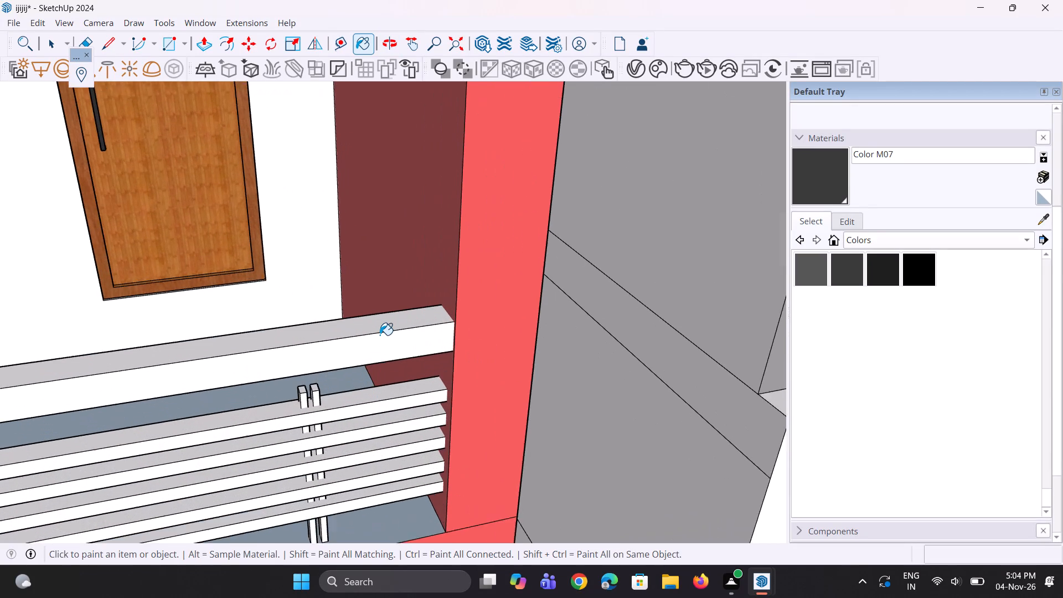
click(381, 323)
click(393, 340)
Paint the top and front faces of the upper three slim rails on the uppermost red-framed balcony with Color M07.
scroll(412, 333, down, 2)
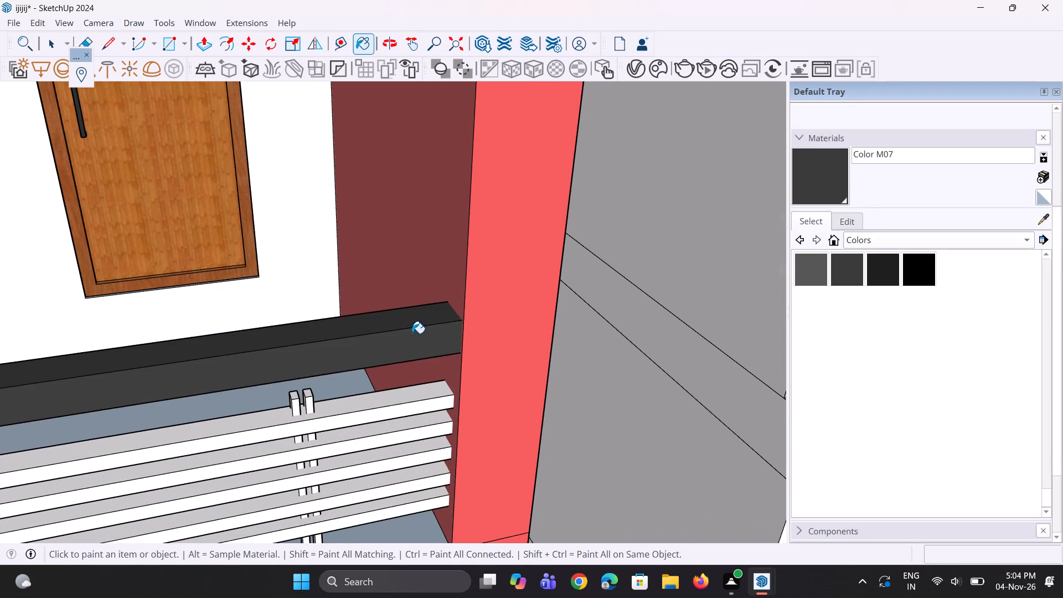
scroll(412, 333, down, 3)
middle_drag(423, 323, 468, 261)
scroll(441, 297, up, 3)
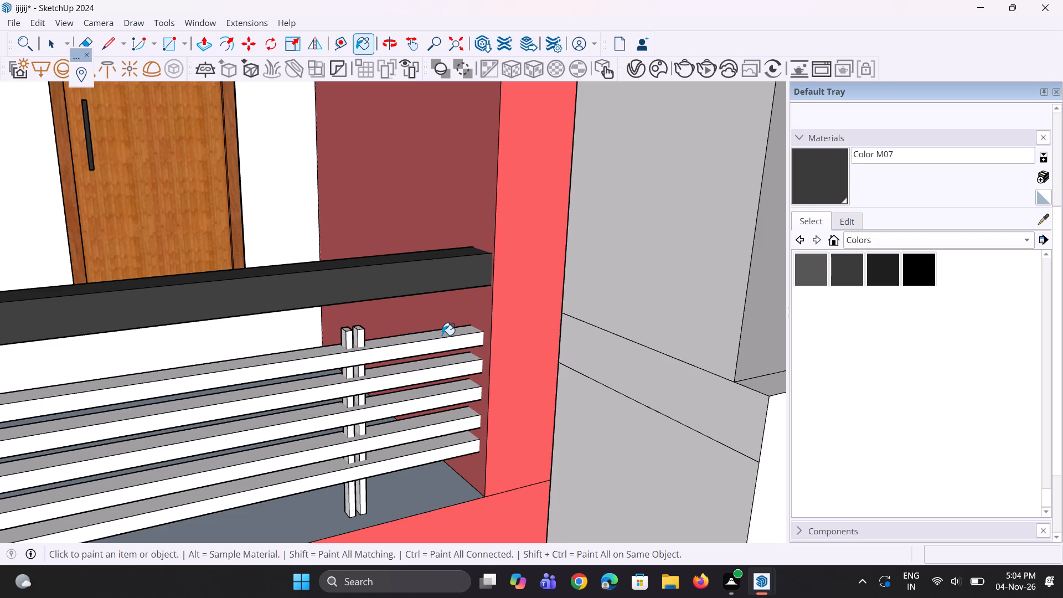
click(443, 333)
scroll(440, 339, up, 4)
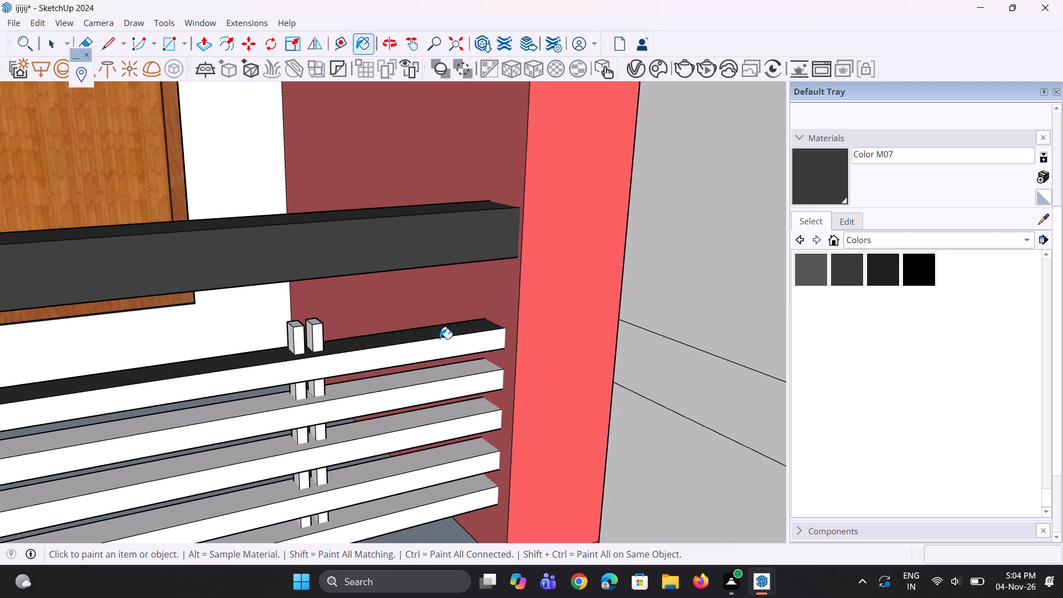
click(440, 339)
click(446, 349)
click(437, 375)
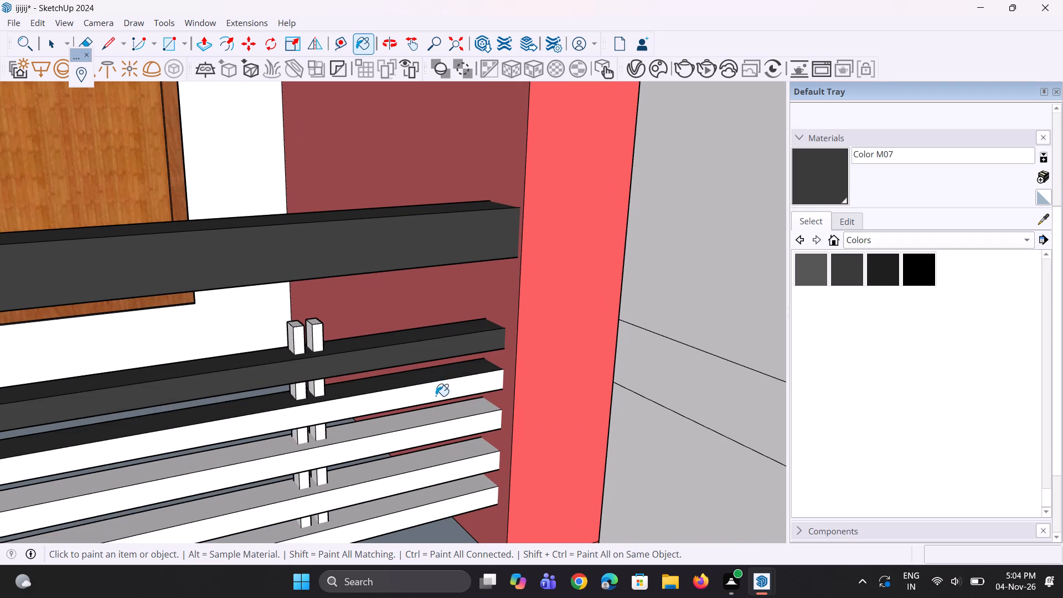
click(439, 386)
click(445, 408)
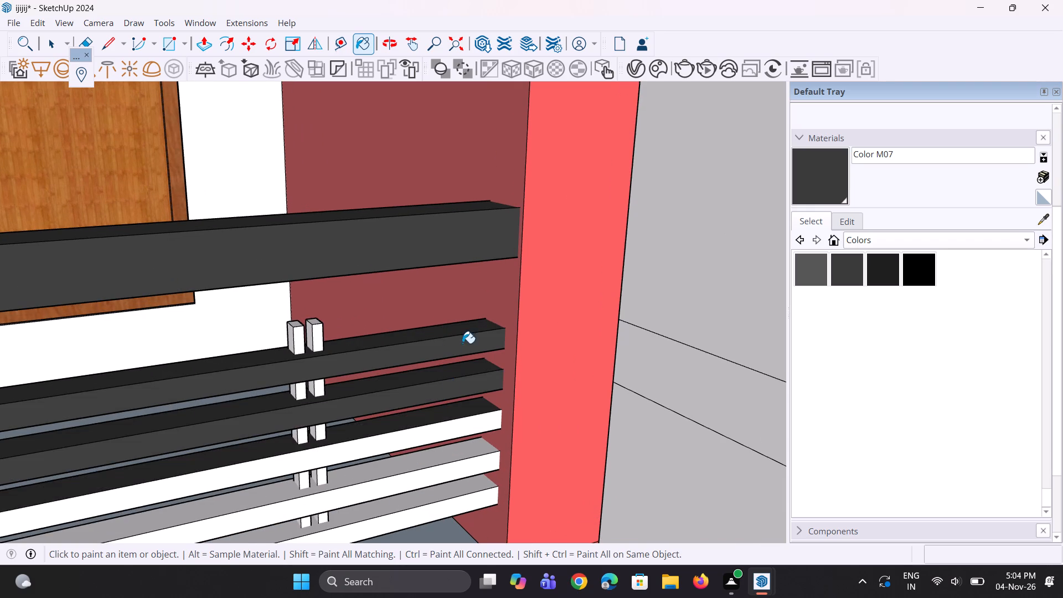
scroll(468, 336, down, 2)
scroll(460, 403, up, 6)
click(466, 415)
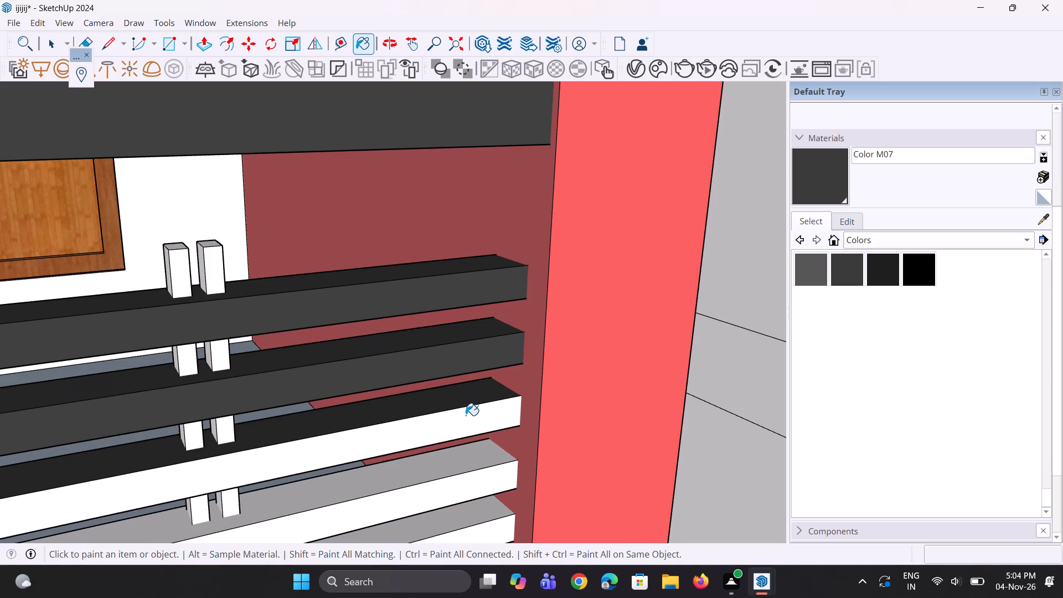
Paint the top and front faces of the lowest two slim rails on the uppermost red-framed balcony with Color M07.
click(466, 453)
scroll(486, 308, down, 3)
scroll(451, 413, up, 3)
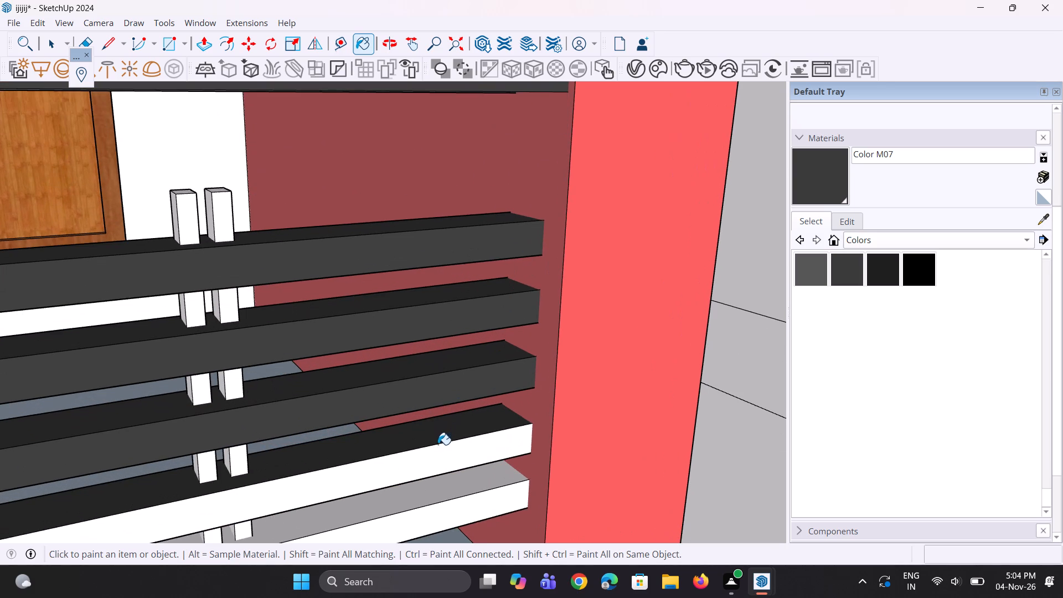
click(441, 456)
scroll(457, 269, down, 6)
scroll(446, 364, up, 3)
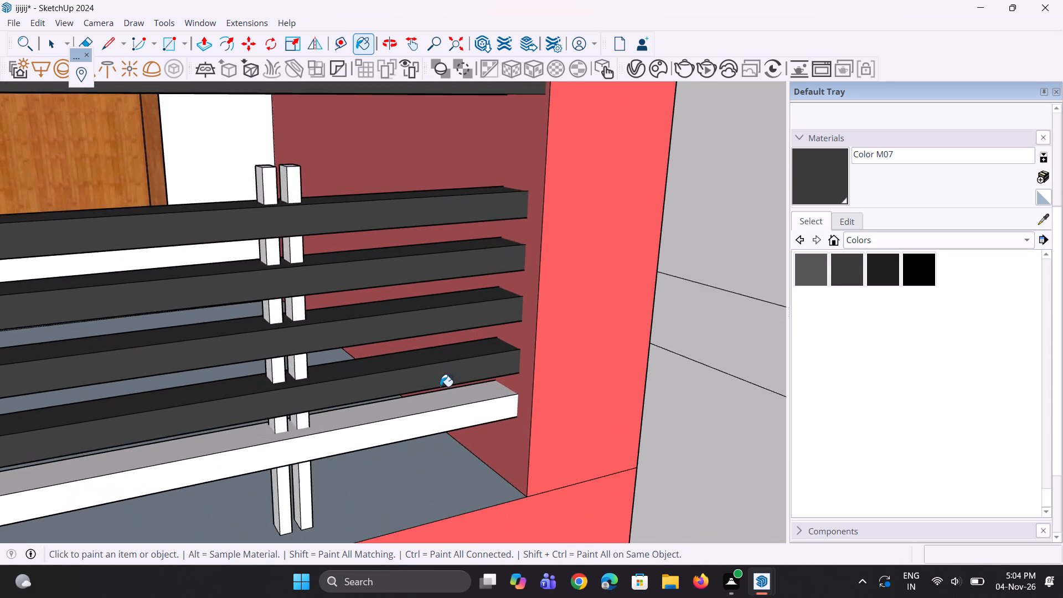
scroll(438, 392, up, 2)
click(442, 408)
click(450, 430)
scroll(471, 416, down, 5)
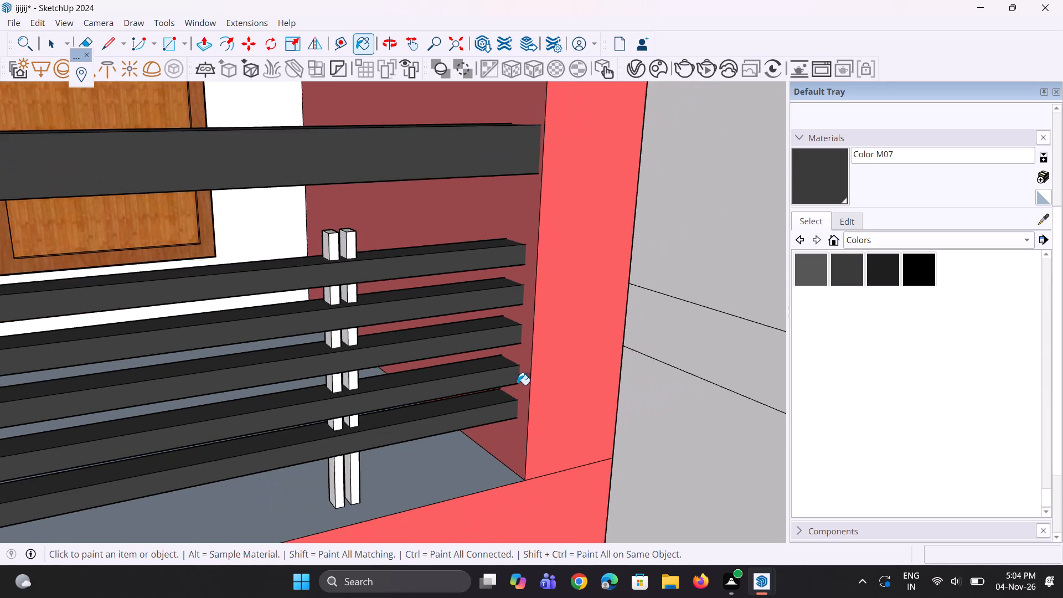
Paint the fronts of the paired railing posts farther from the door, on the window side, with Color M07.
scroll(540, 357, down, 10)
scroll(279, 329, up, 2)
scroll(169, 341, up, 2)
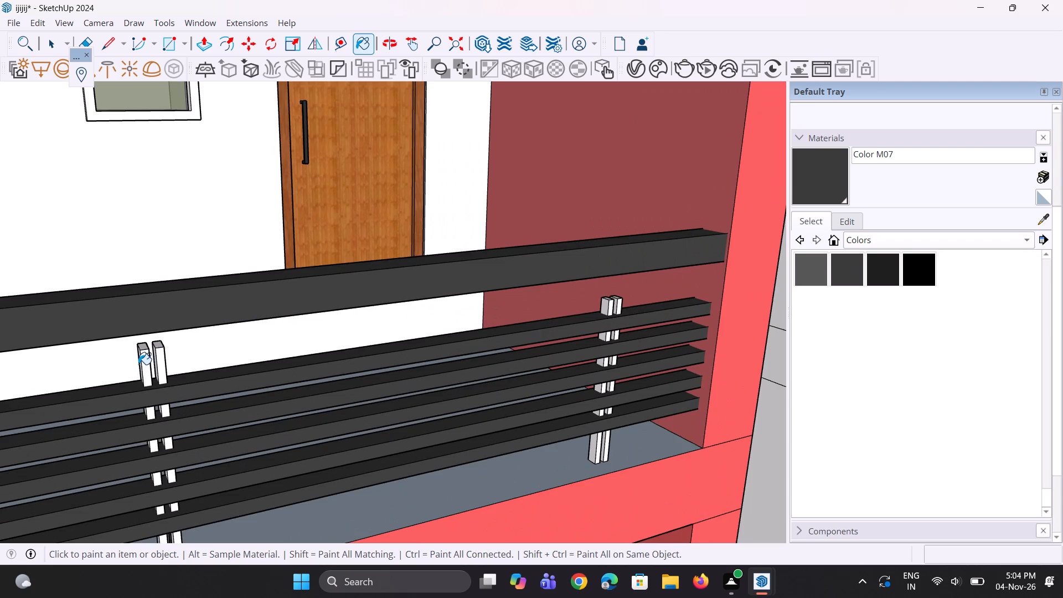
scroll(138, 364, up, 6)
click(149, 363)
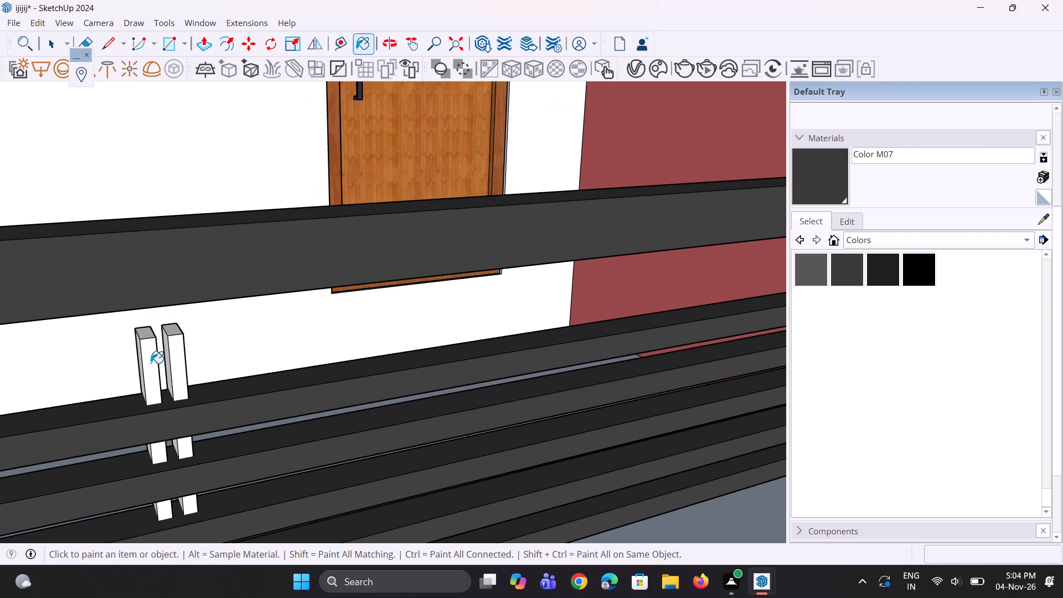
click(182, 365)
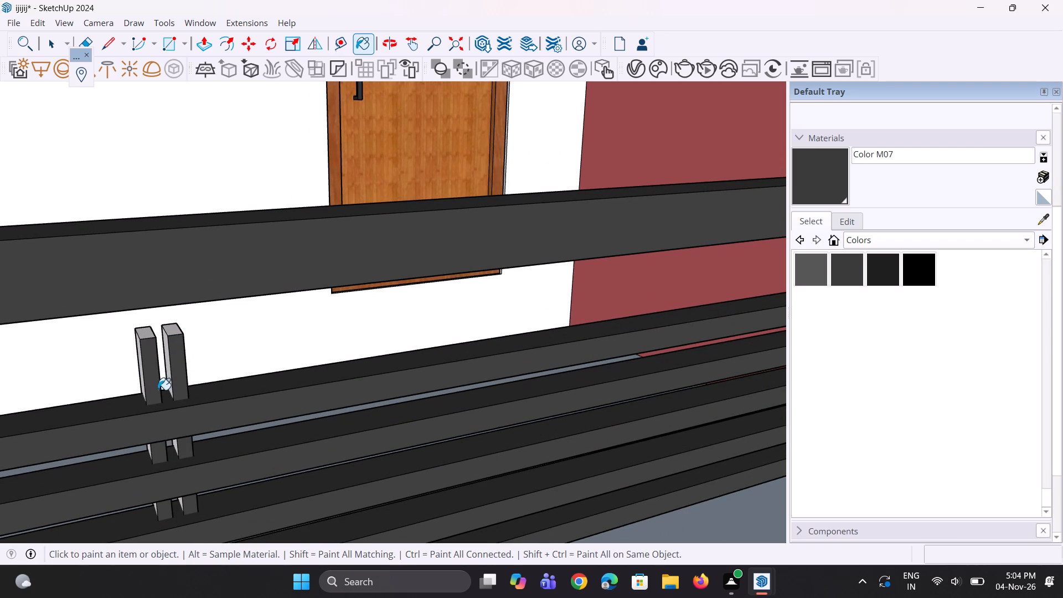
Extend the window-side pair of railing posts upward with Push/Pull to meet the underside of the handrail.
key(p)
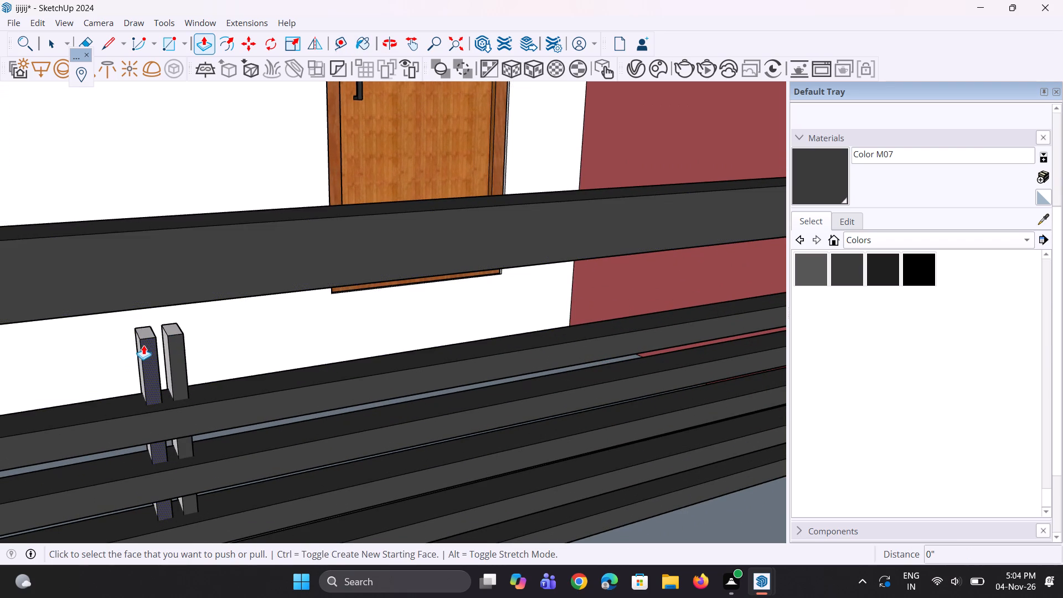
click(148, 335)
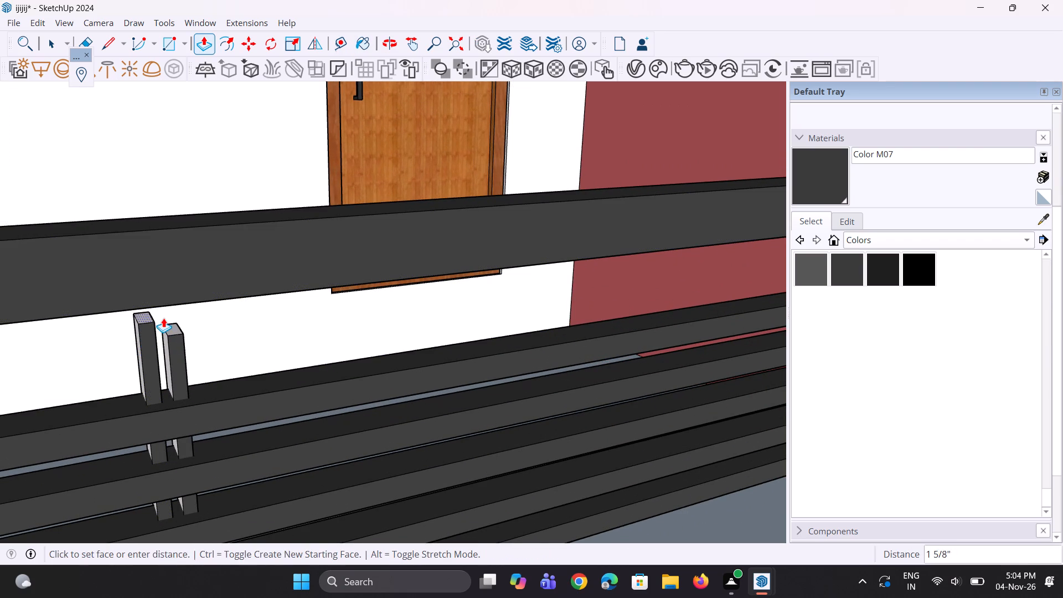
click(171, 310)
double_click(172, 328)
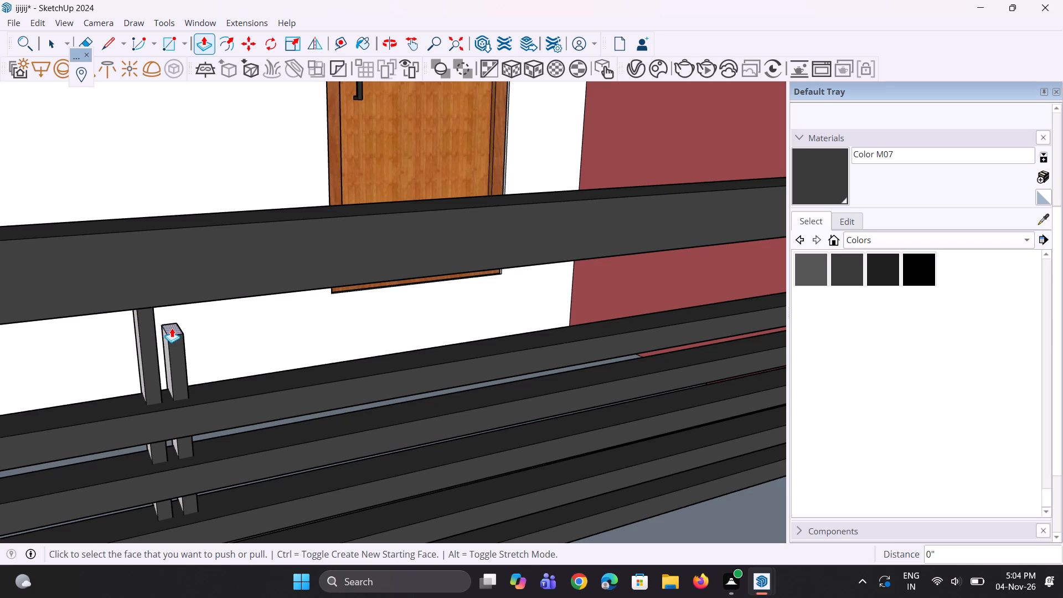
Extend the other pair of railing posts, near the red side wall, up to the handrail's underside with Push/Pull.
scroll(92, 324, down, 7)
scroll(525, 286, up, 5)
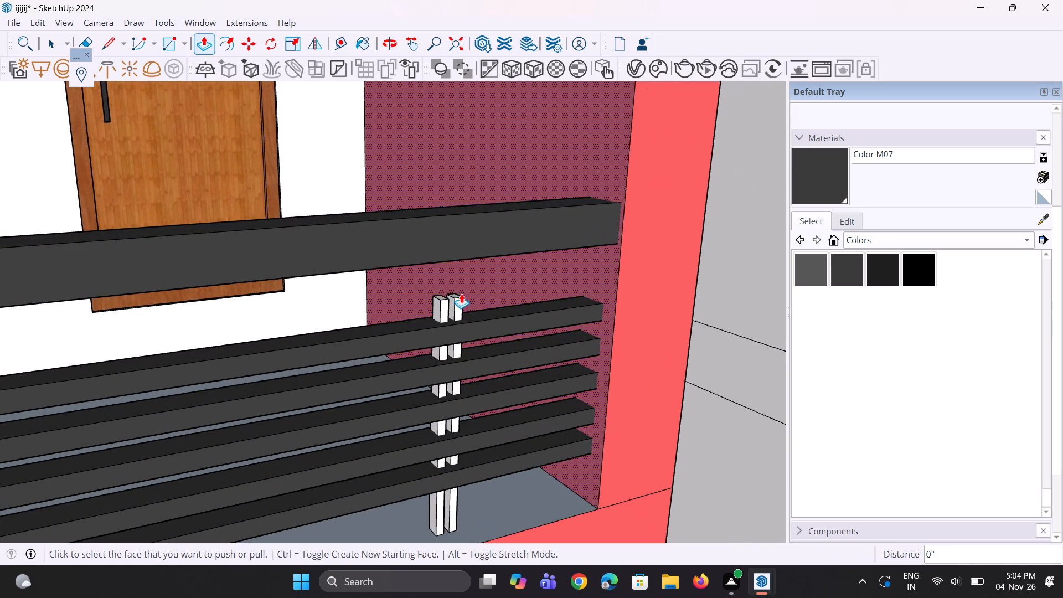
scroll(446, 292, up, 4)
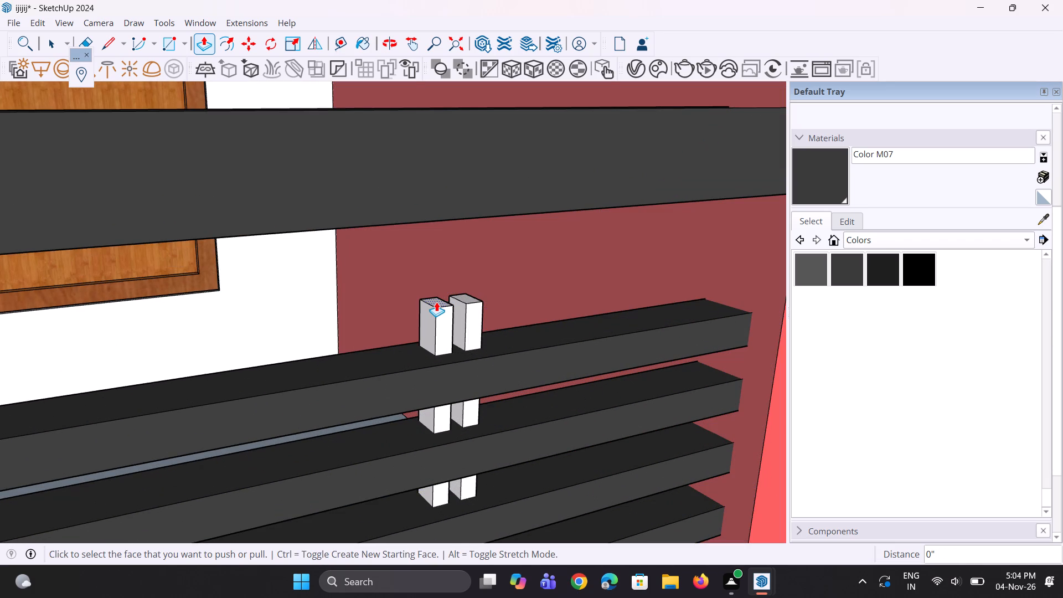
double_click(436, 302)
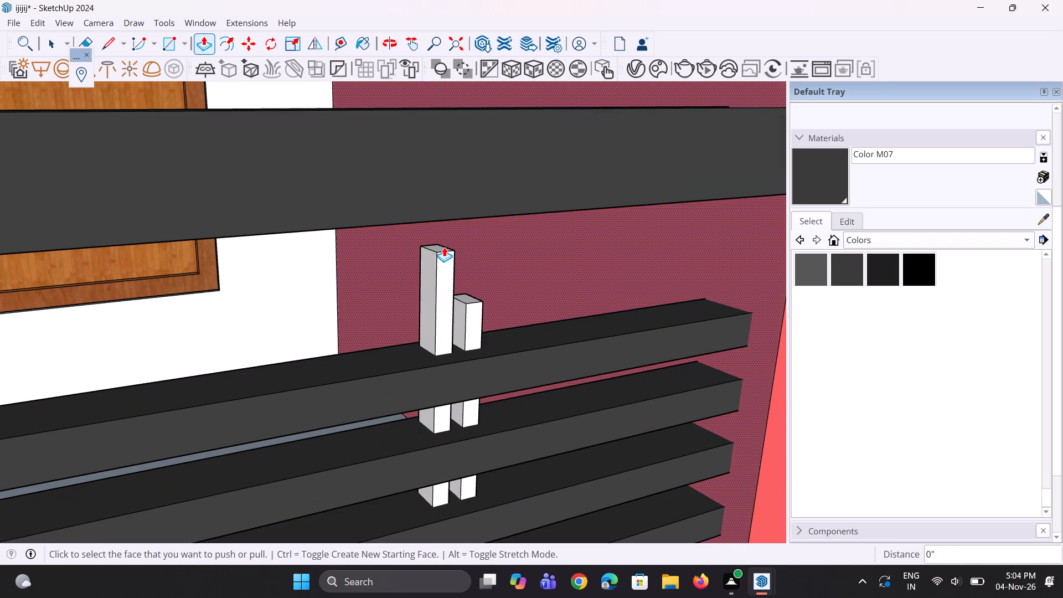
click(435, 248)
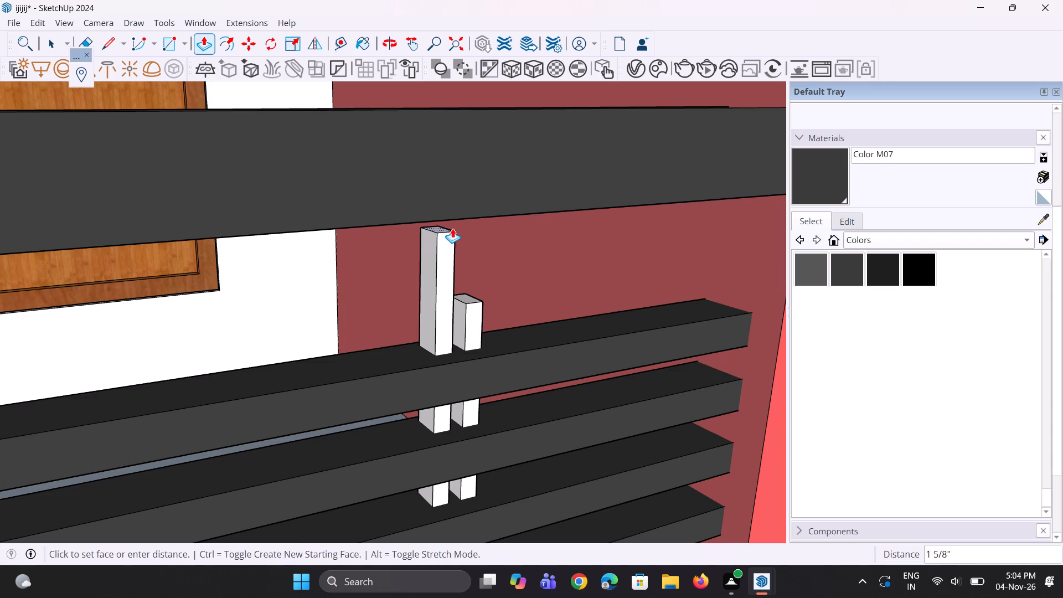
click(461, 221)
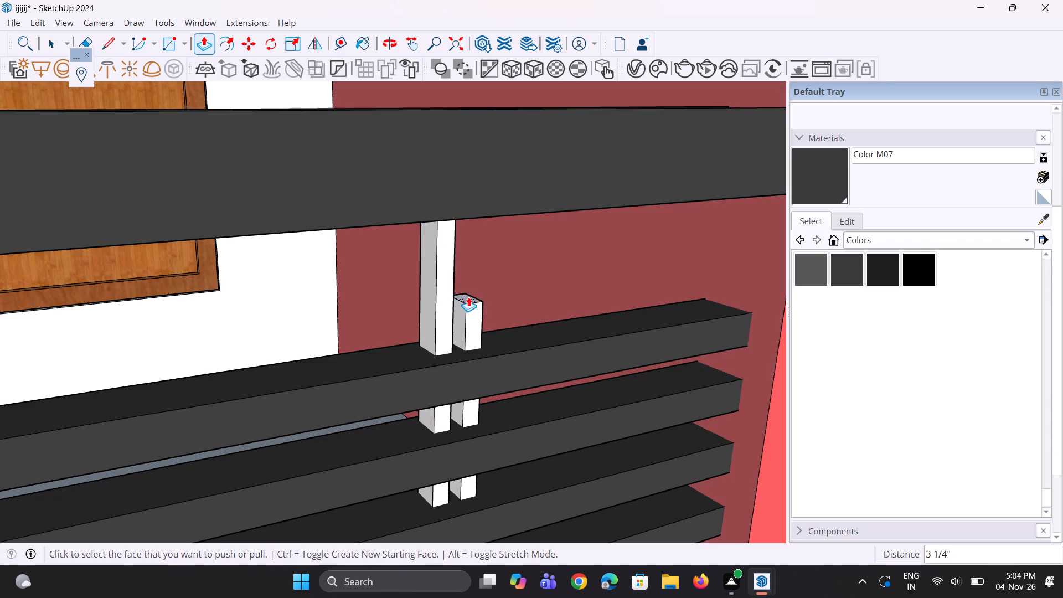
click(468, 297)
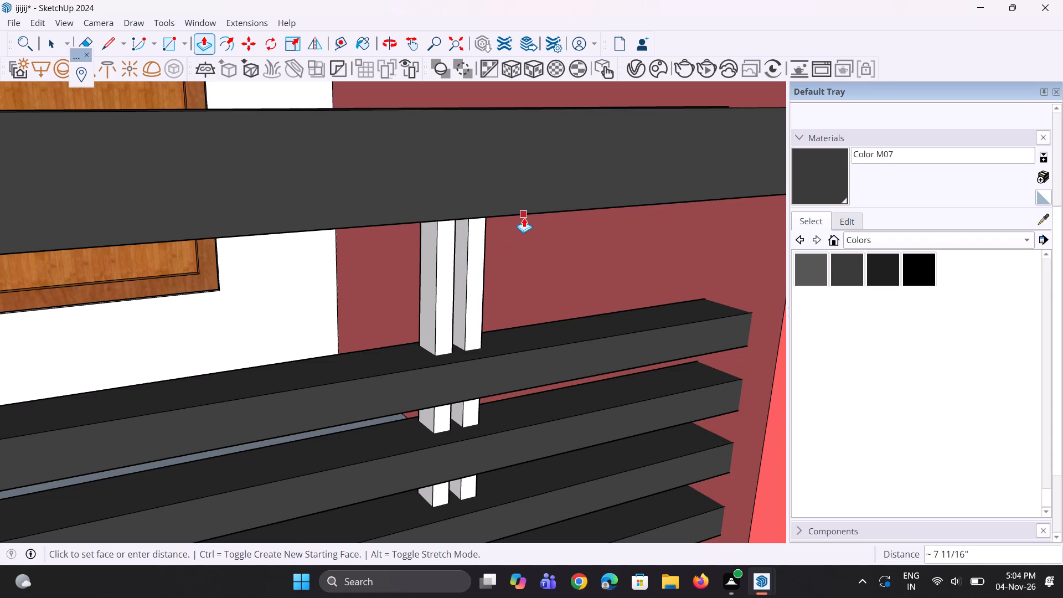
click(524, 218)
Paint the fronts and window-facing sides of the paired posts near the red side wall with Color M07.
scroll(478, 298, down, 4)
click(824, 189)
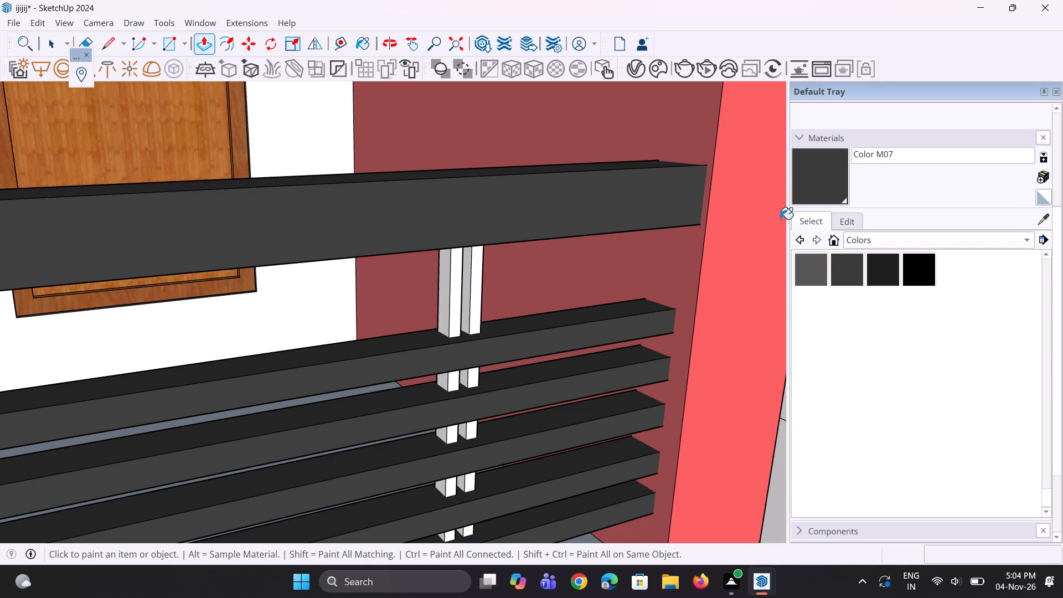
click(441, 286)
scroll(445, 288, up, 1)
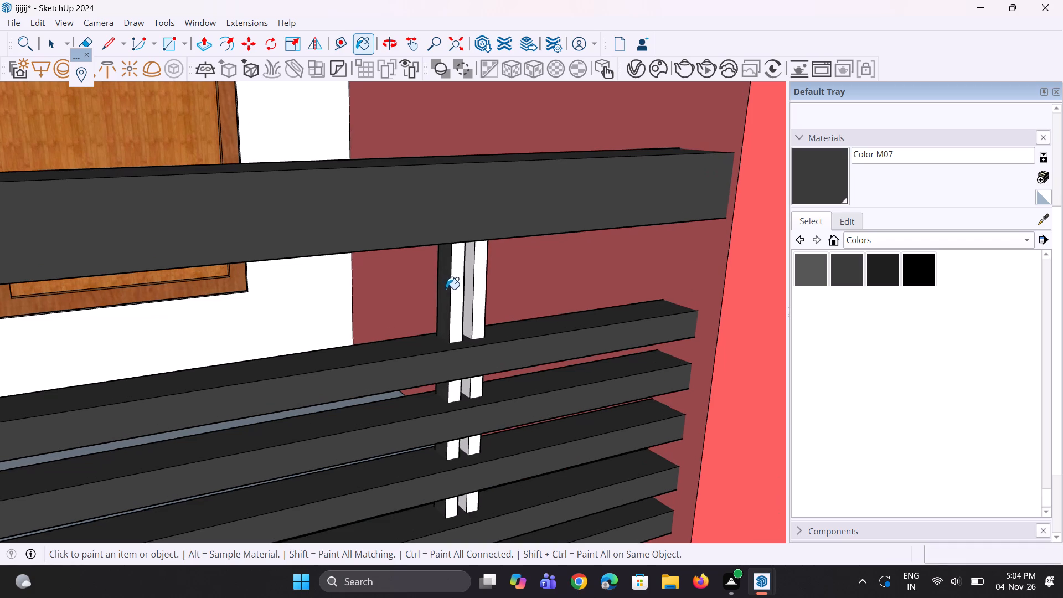
scroll(454, 295, up, 2)
click(456, 296)
click(477, 282)
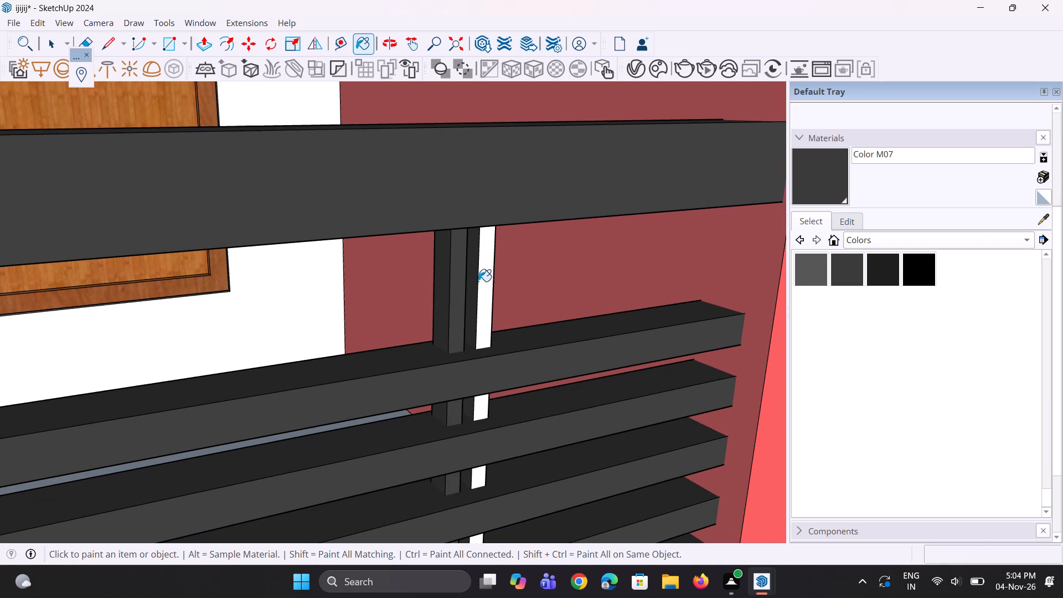
click(488, 278)
Paint the opposite sides of the two posts near the red side wall, facing that wall, with Color M07.
scroll(490, 272, up, 1)
middle_drag(486, 272, 281, 168)
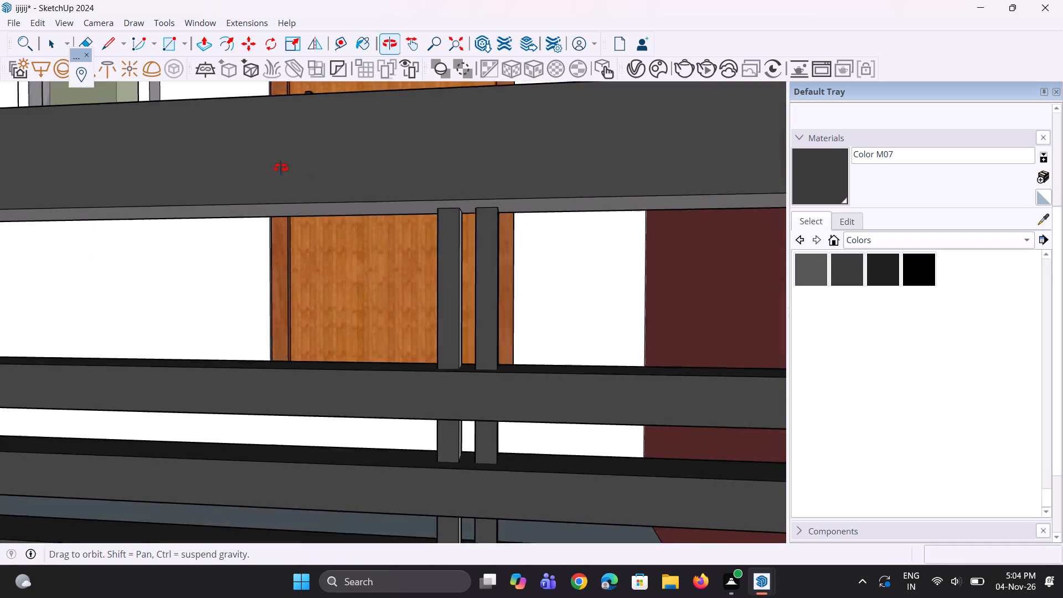
middle_drag(281, 168, 270, 163)
scroll(480, 323, up, 1)
scroll(457, 282, up, 1)
click(457, 282)
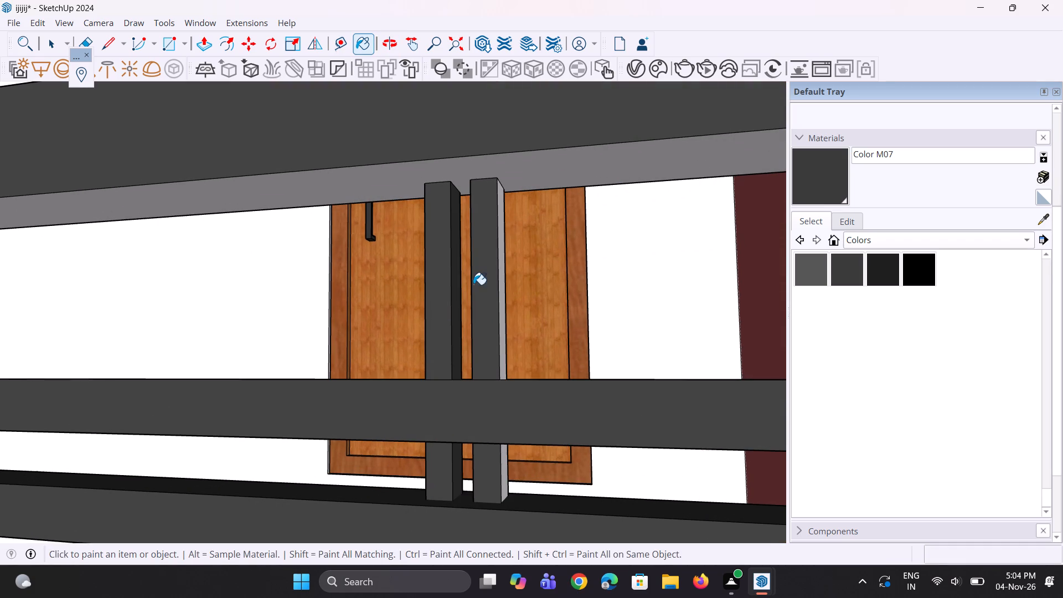
click(500, 280)
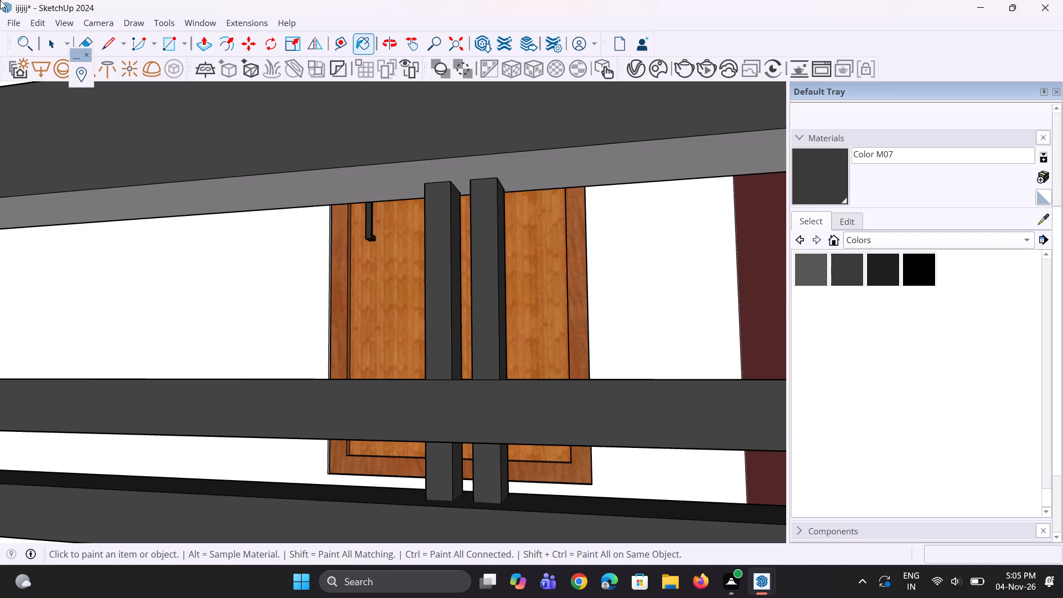
Paint the door-facing sides of the window-side pair of railing posts with Color M07.
scroll(546, 329, down, 4)
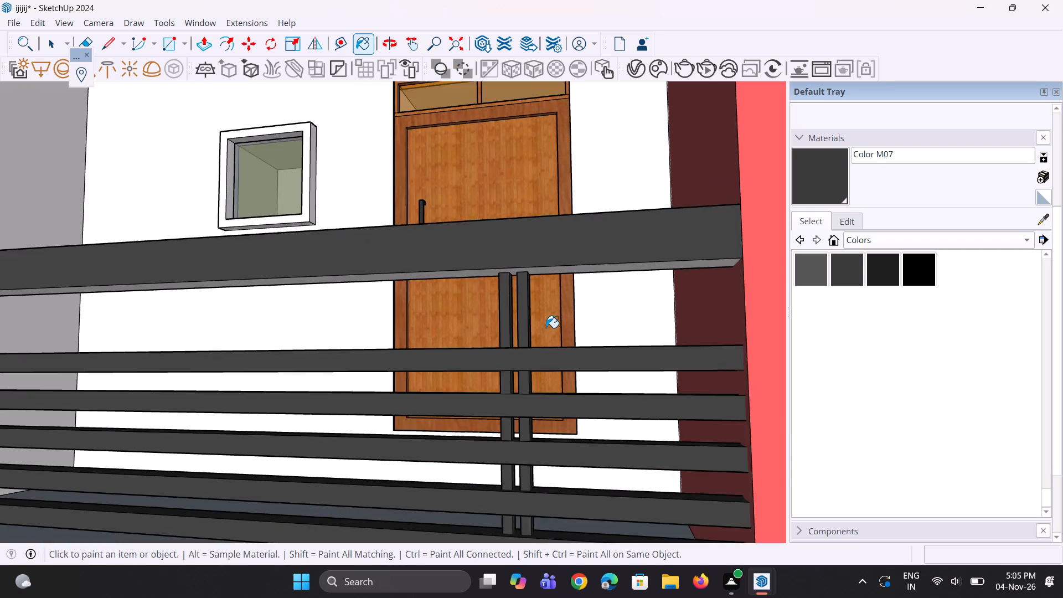
scroll(546, 328, down, 7)
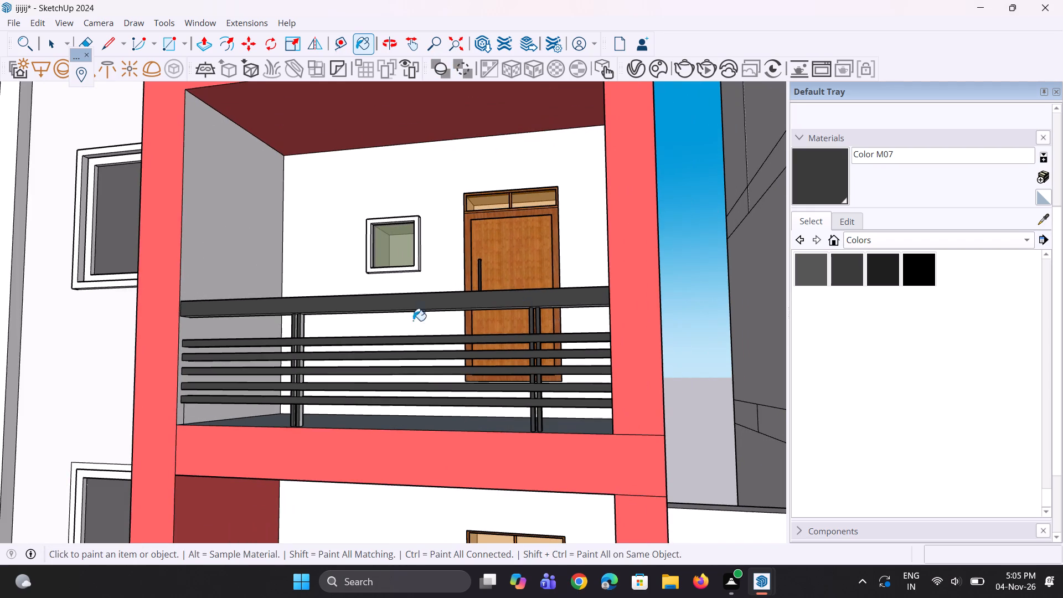
scroll(380, 333, up, 2)
scroll(290, 337, up, 13)
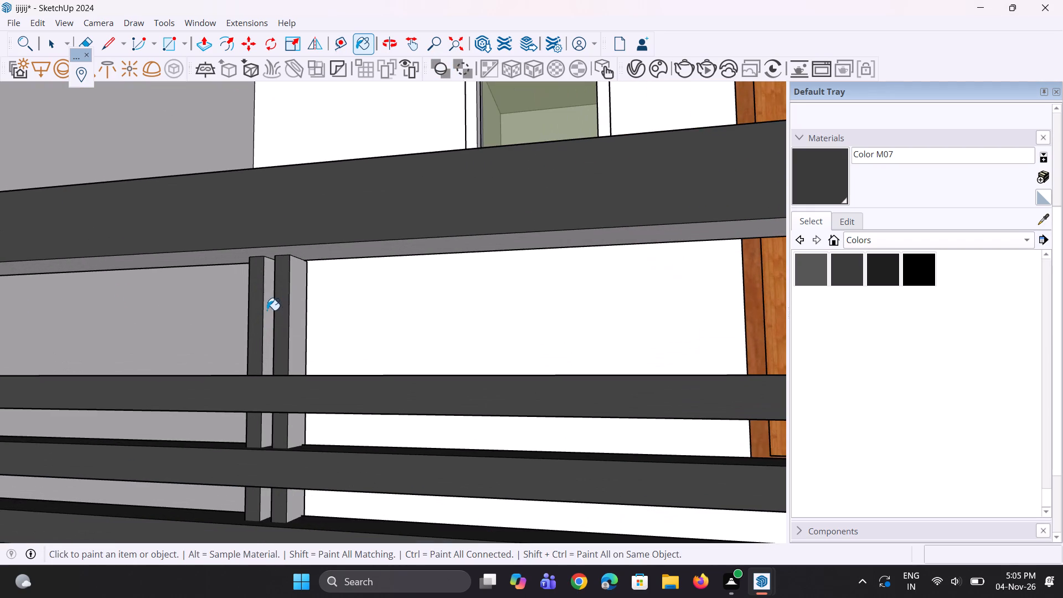
click(267, 310)
click(292, 305)
Paint the undersides of the handrail and all five slim rails on the uppermost red-framed balcony with Color M07.
click(325, 252)
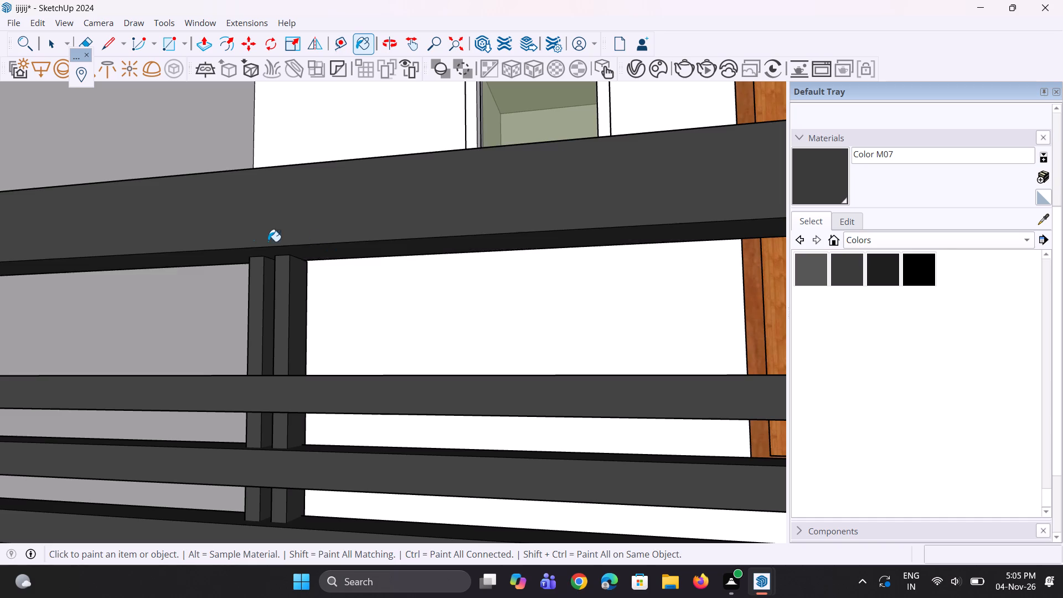
scroll(242, 240, down, 4)
middle_drag(244, 419, 265, 369)
scroll(300, 341, up, 2)
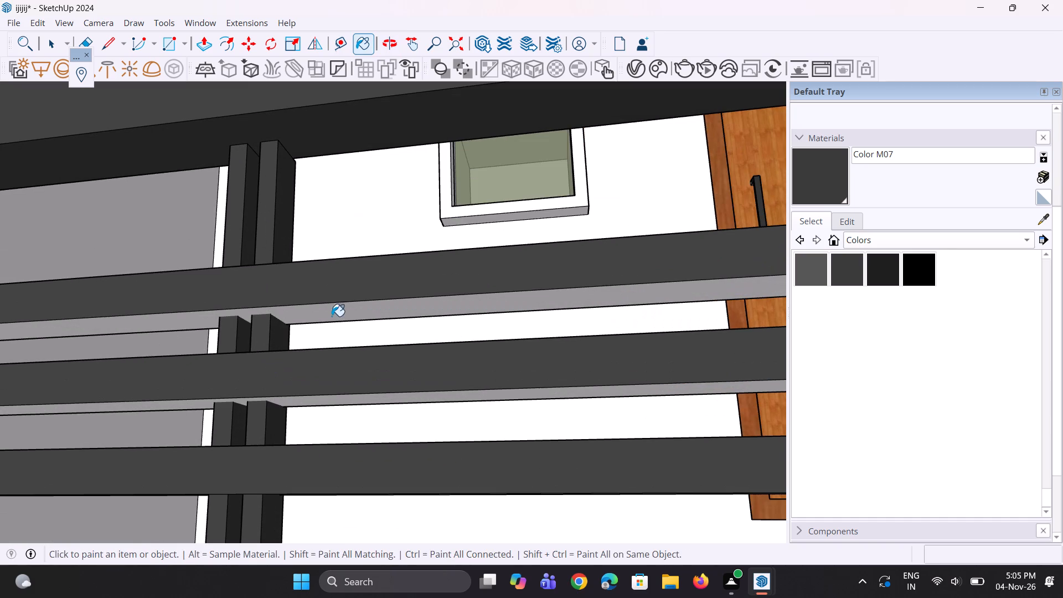
click(335, 312)
click(344, 402)
middle_drag(348, 367, 355, 315)
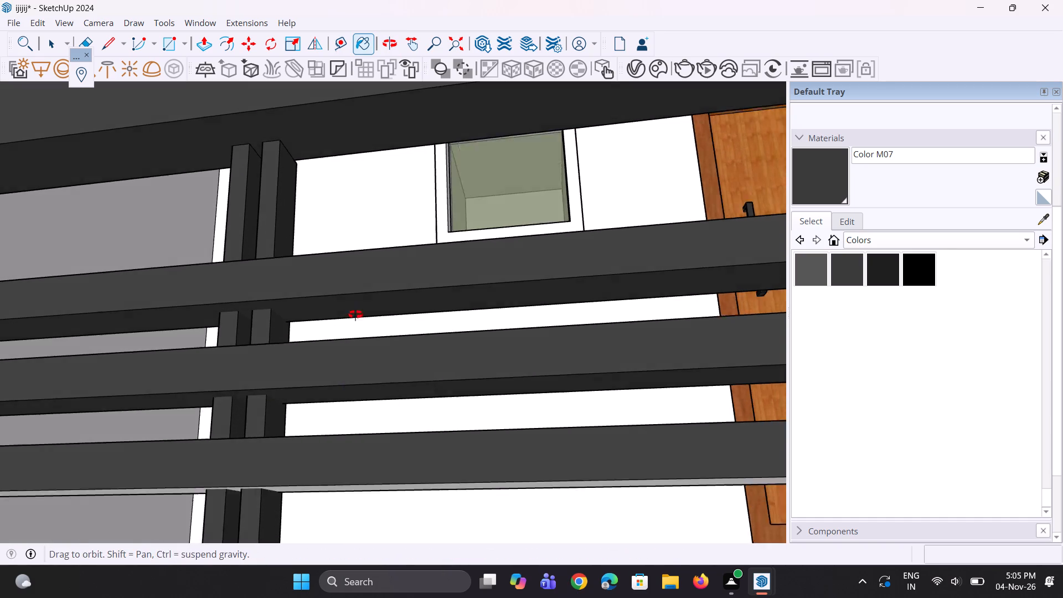
middle_drag(355, 315, 356, 306)
scroll(349, 274, down, 8)
middle_drag(432, 365, 434, 352)
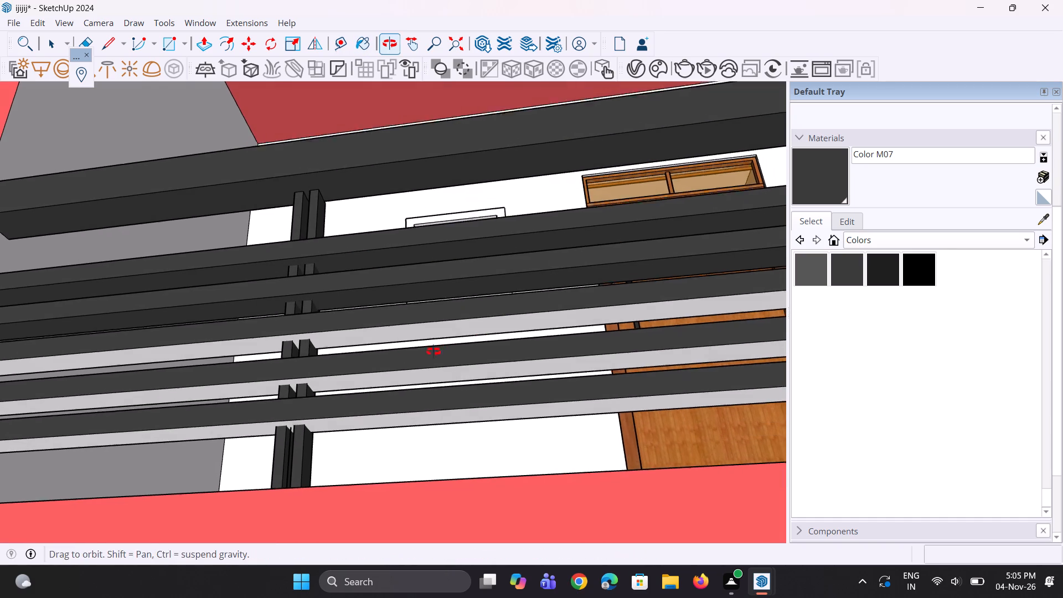
middle_drag(434, 352, 434, 351)
click(434, 326)
click(440, 367)
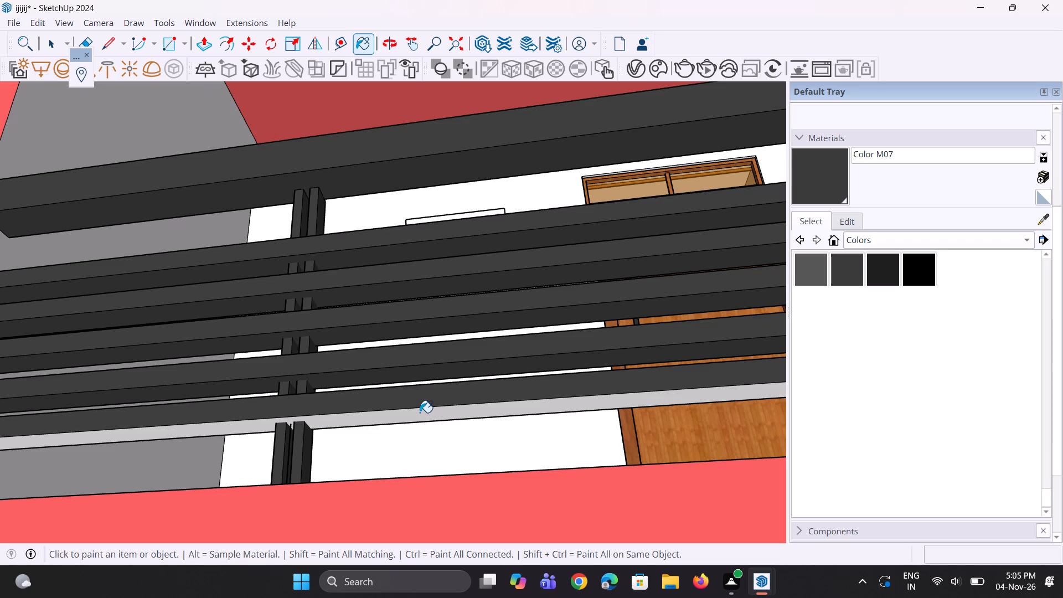
click(420, 413)
Paint the top and front faces of the L-shaped handrail on the open balcony above the red frame with Color M07.
scroll(321, 366, down, 10)
scroll(328, 336, up, 1)
middle_drag(331, 336, 390, 578)
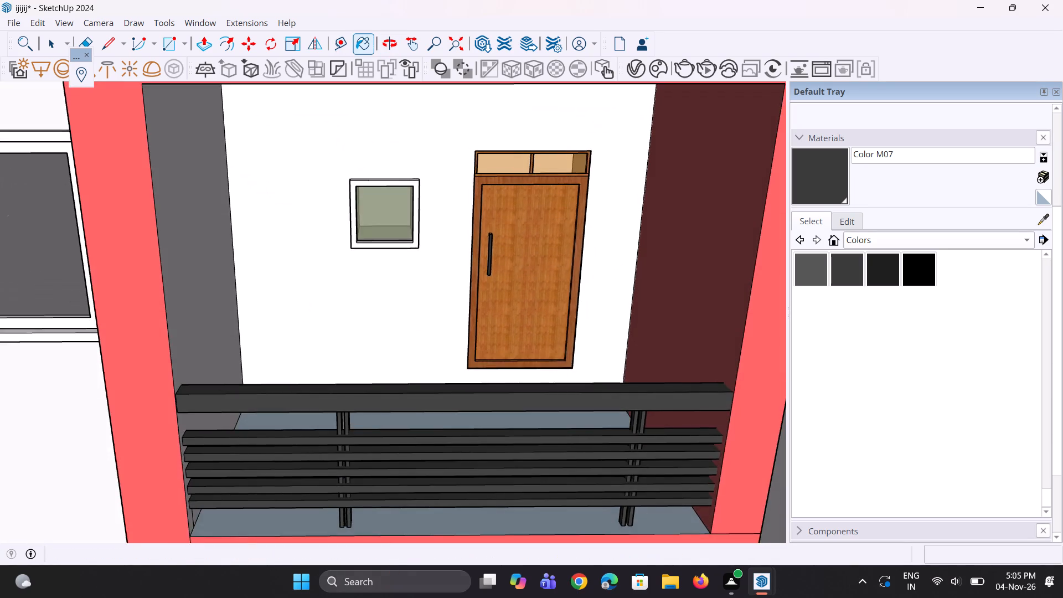
scroll(383, 477, down, 5)
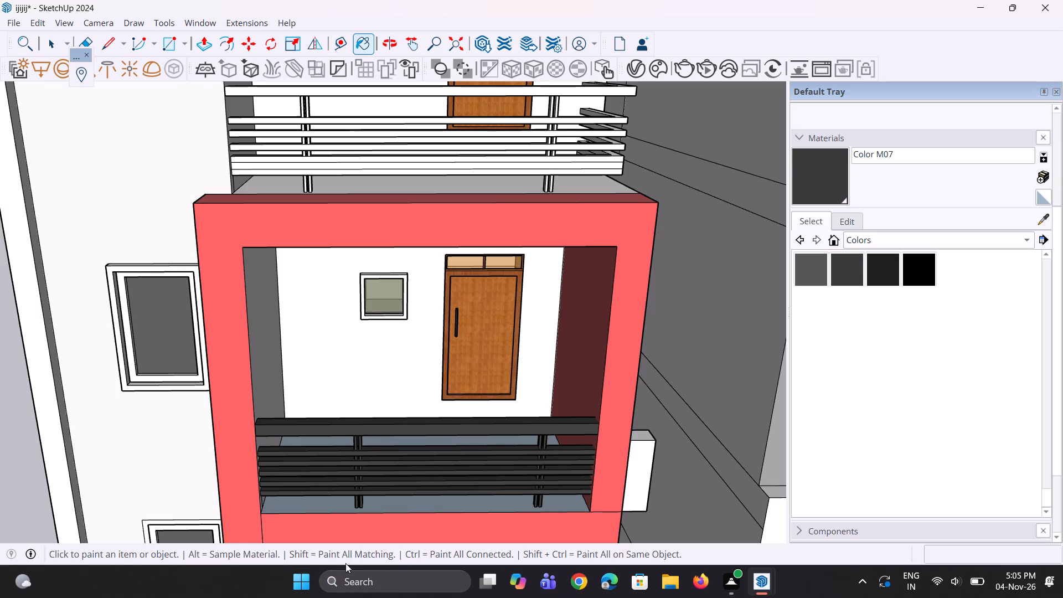
scroll(385, 494, down, 9)
scroll(494, 344, up, 4)
scroll(448, 286, up, 5)
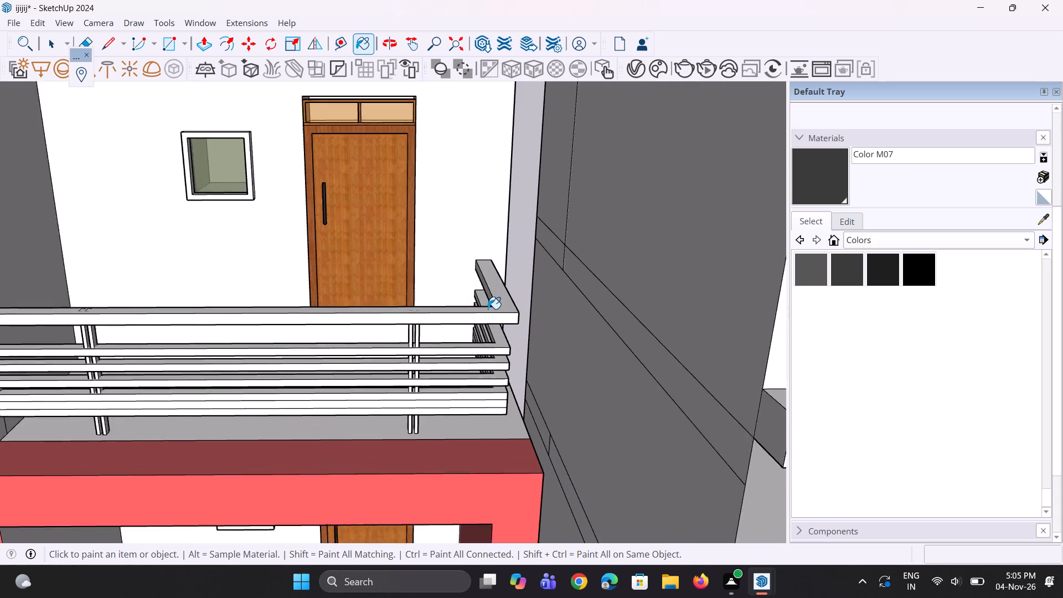
scroll(488, 309, up, 4)
click(491, 312)
click(496, 318)
Paint the top and front faces of the upper three slim rails on the open balcony above the red frame with Color M07.
scroll(437, 360, up, 3)
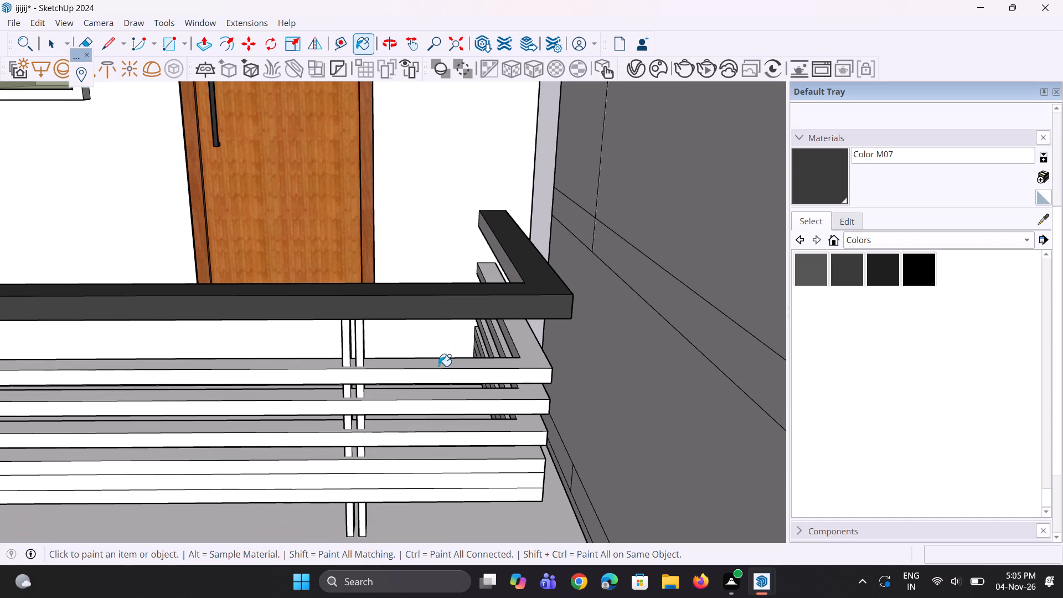
click(440, 367)
click(447, 371)
click(451, 395)
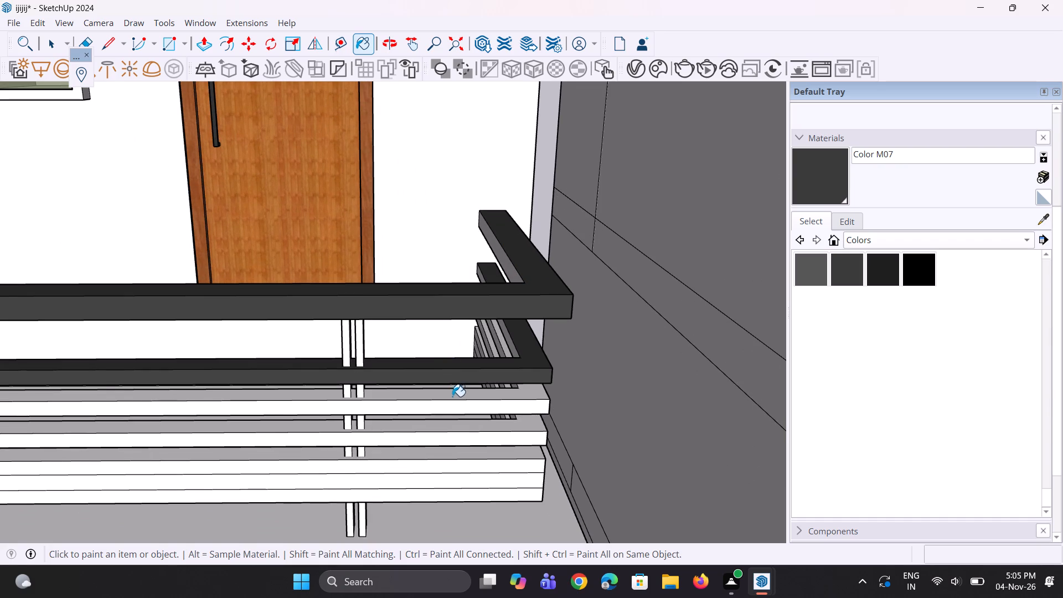
click(457, 405)
click(457, 430)
click(473, 442)
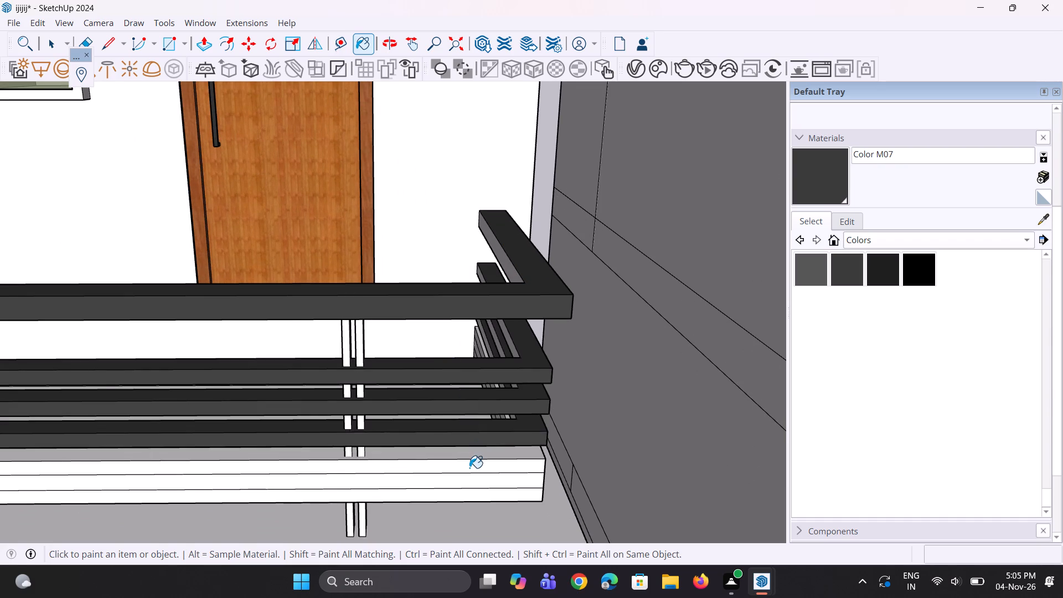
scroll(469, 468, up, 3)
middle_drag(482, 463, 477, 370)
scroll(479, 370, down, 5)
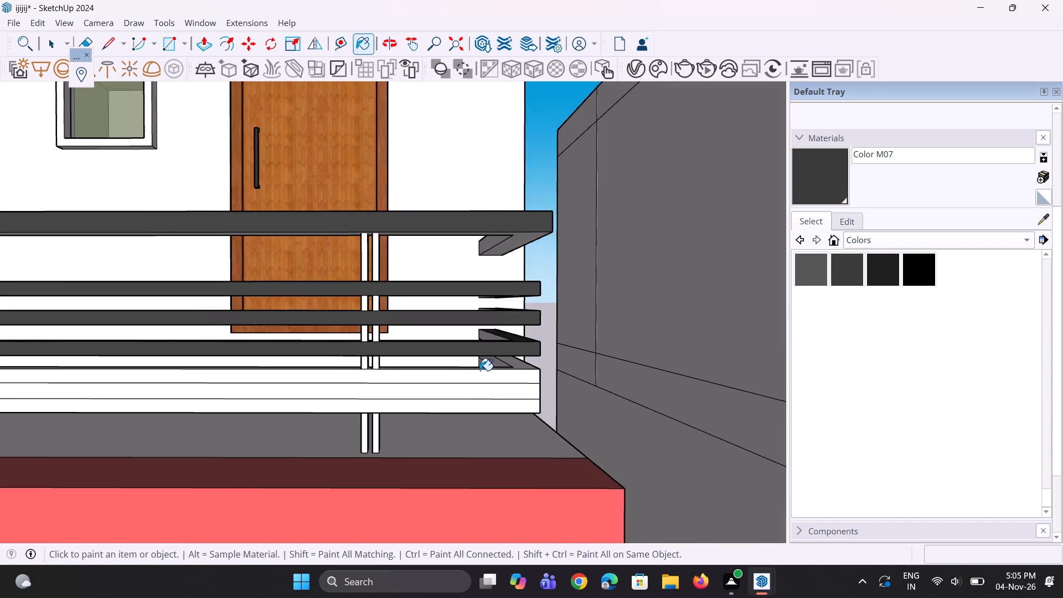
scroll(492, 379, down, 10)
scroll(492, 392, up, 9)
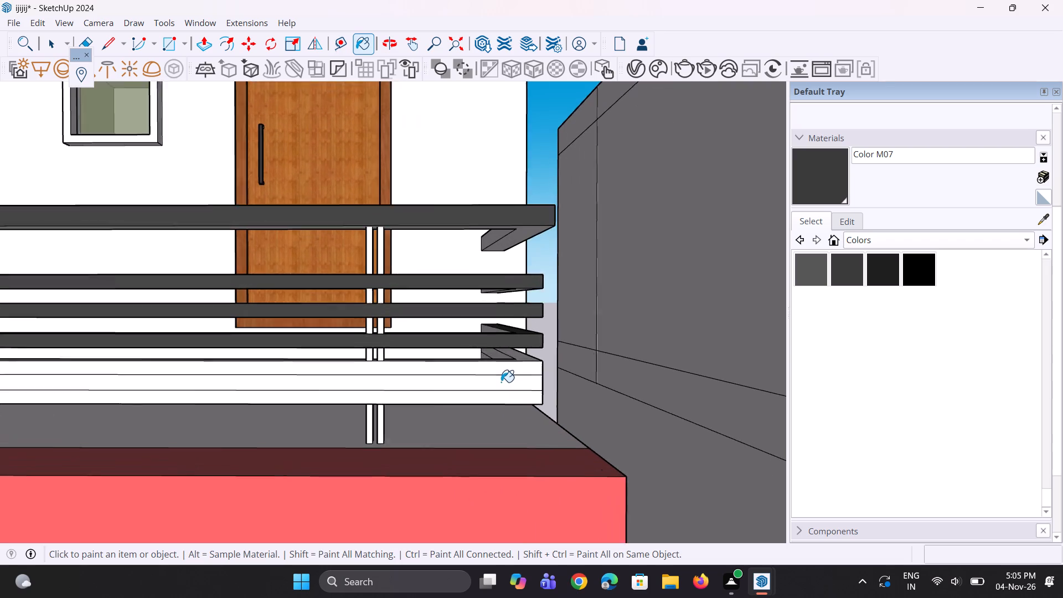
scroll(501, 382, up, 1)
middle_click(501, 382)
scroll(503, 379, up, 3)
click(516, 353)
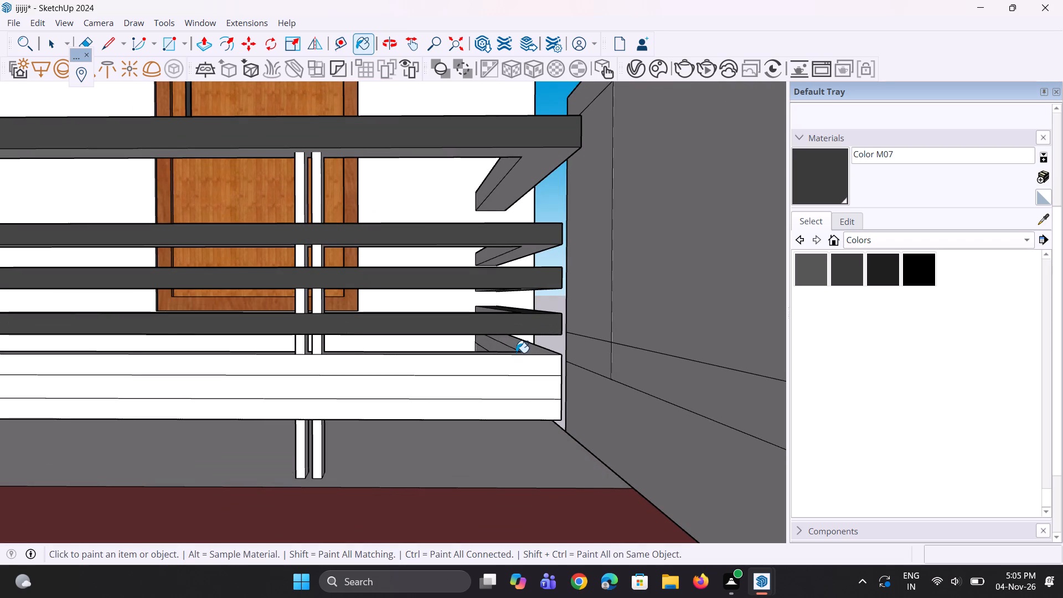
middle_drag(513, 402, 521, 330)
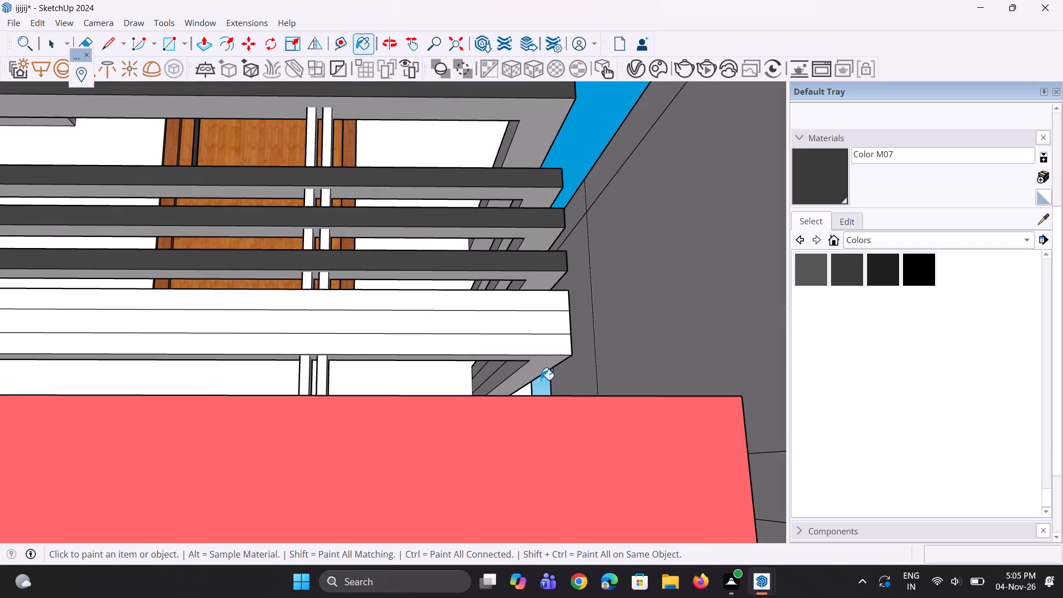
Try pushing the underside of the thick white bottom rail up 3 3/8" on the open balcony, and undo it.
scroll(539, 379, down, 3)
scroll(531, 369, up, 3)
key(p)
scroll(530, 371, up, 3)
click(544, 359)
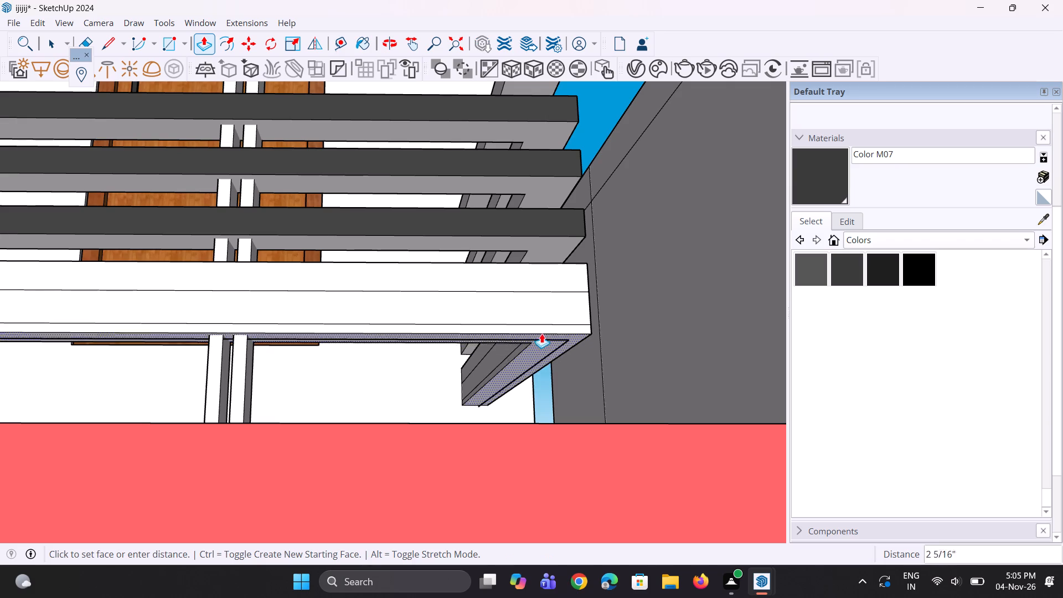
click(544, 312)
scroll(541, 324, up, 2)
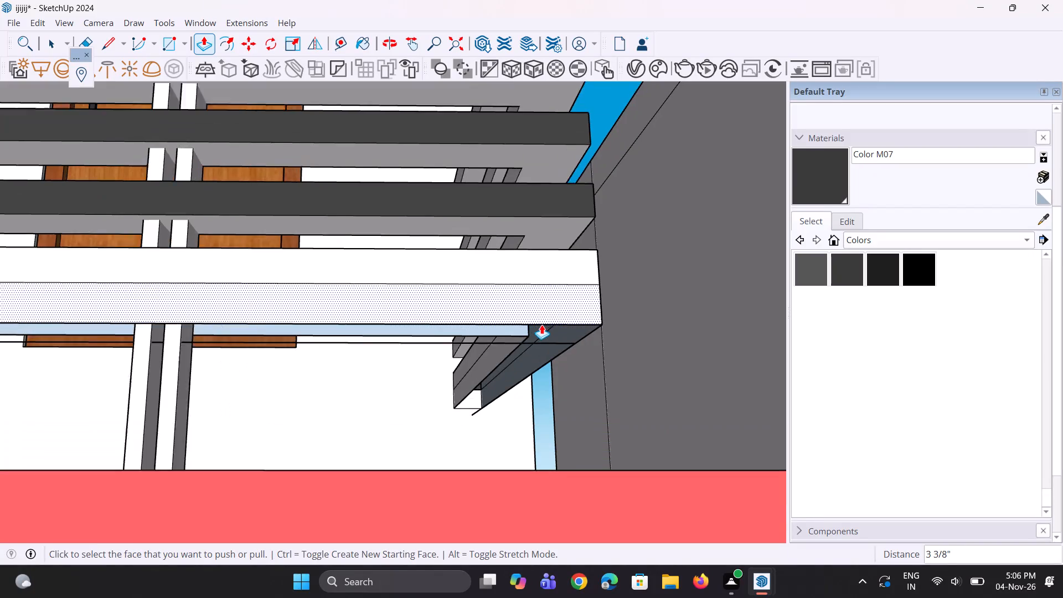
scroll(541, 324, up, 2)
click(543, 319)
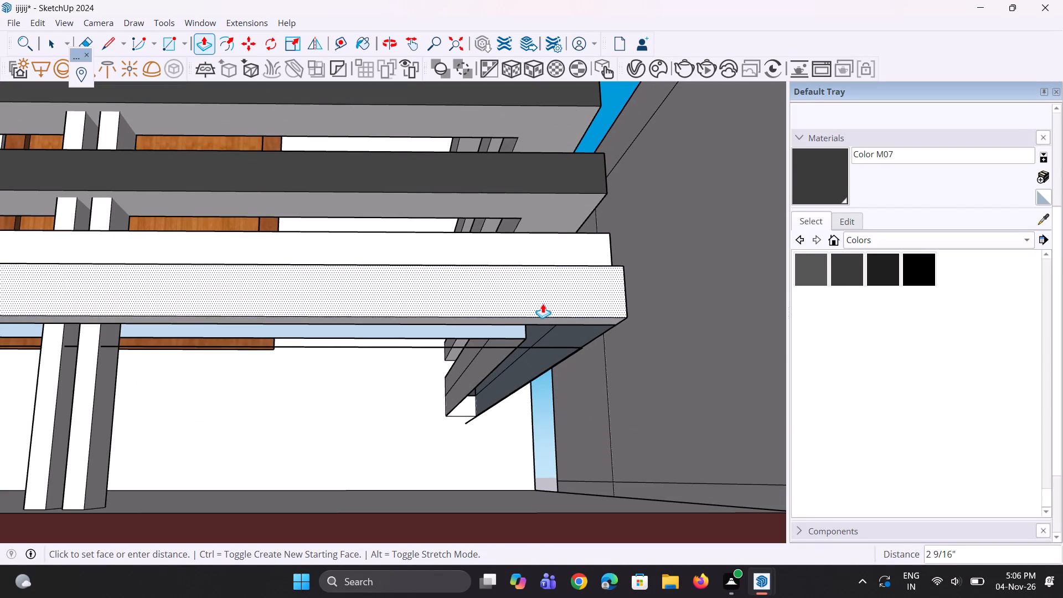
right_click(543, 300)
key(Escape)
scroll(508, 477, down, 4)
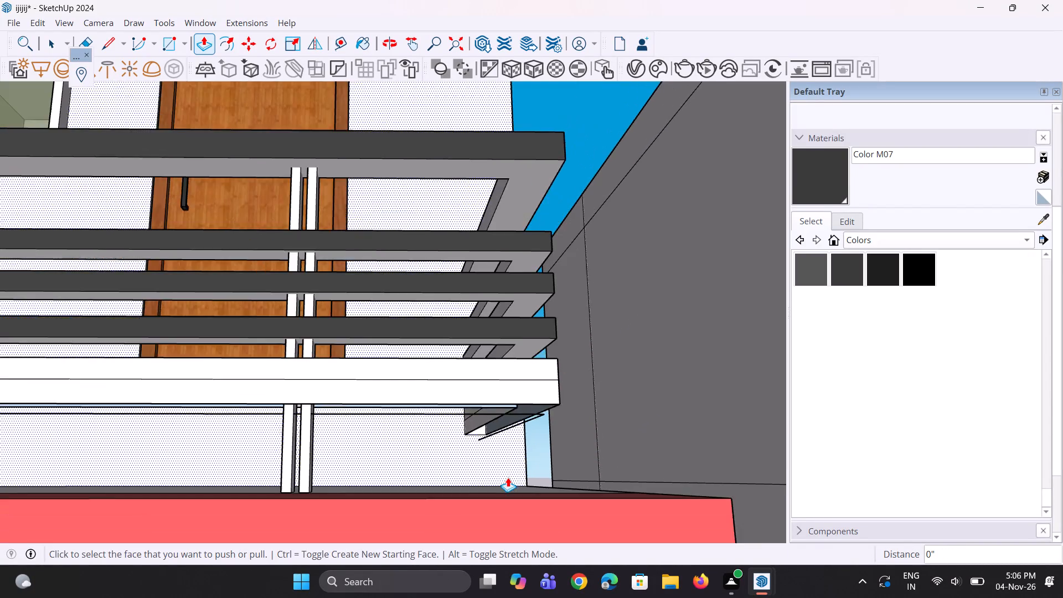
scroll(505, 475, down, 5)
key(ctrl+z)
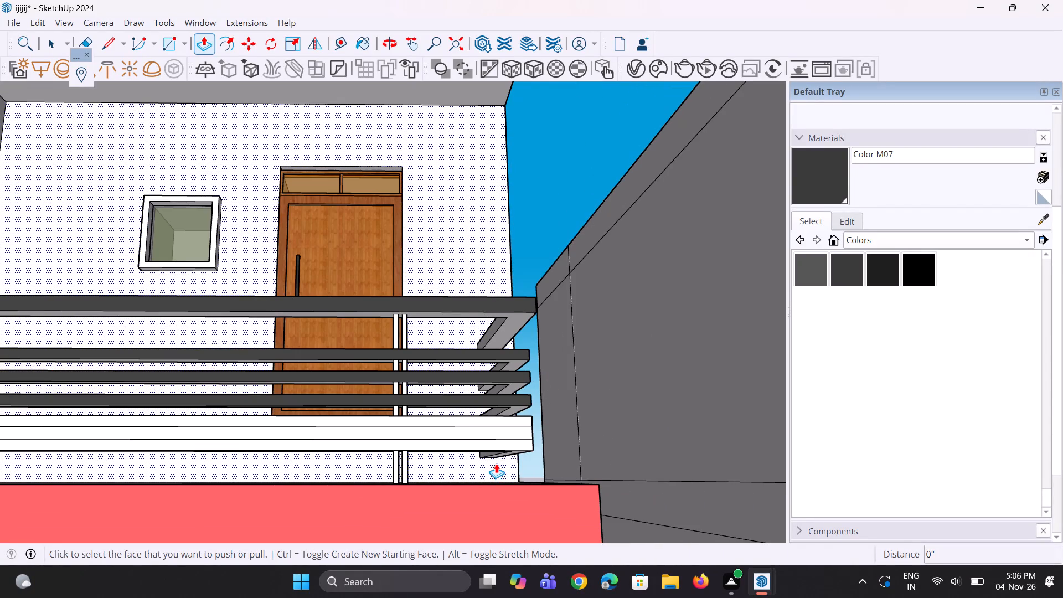
Push the underside of the open balcony's thick white bottom rail up 3 3/8" to its lower seam line.
ctrl+middle_drag(496, 456, 507, 421)
scroll(513, 443, up, 4)
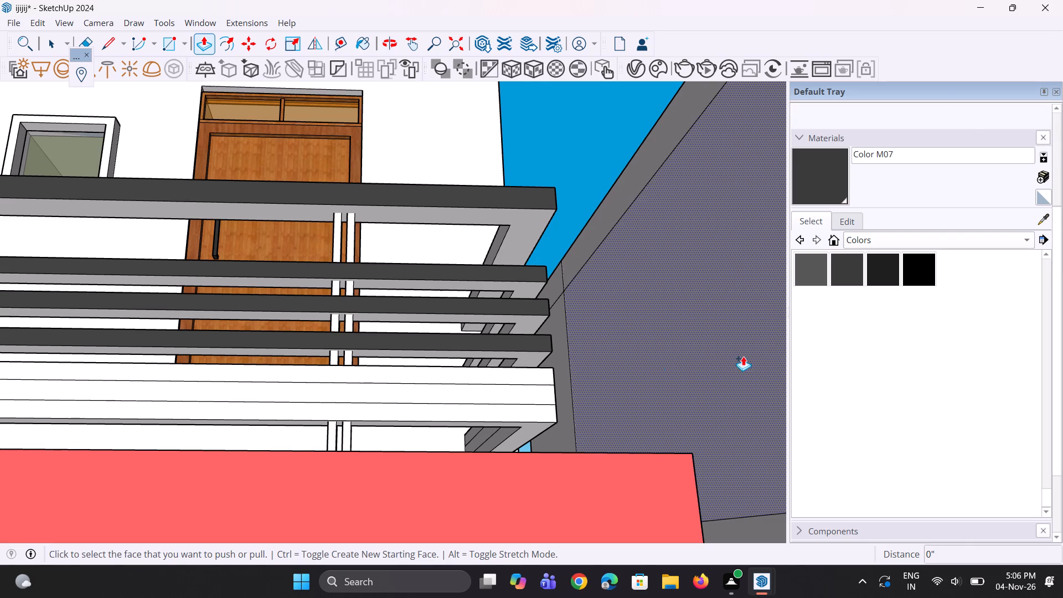
scroll(550, 381, up, 2)
scroll(517, 442, up, 2)
click(522, 434)
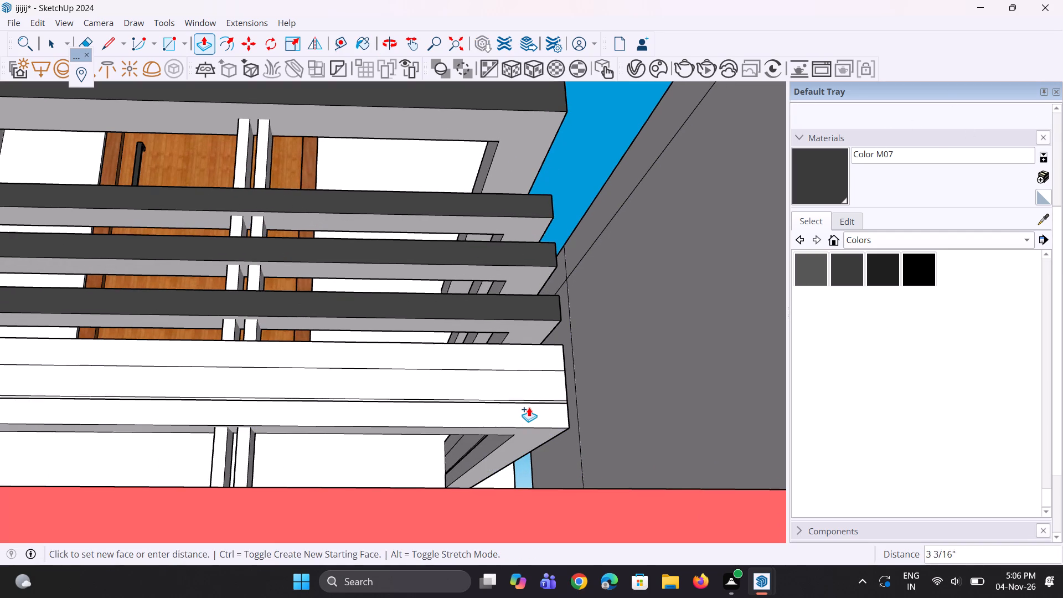
click(528, 401)
click(531, 438)
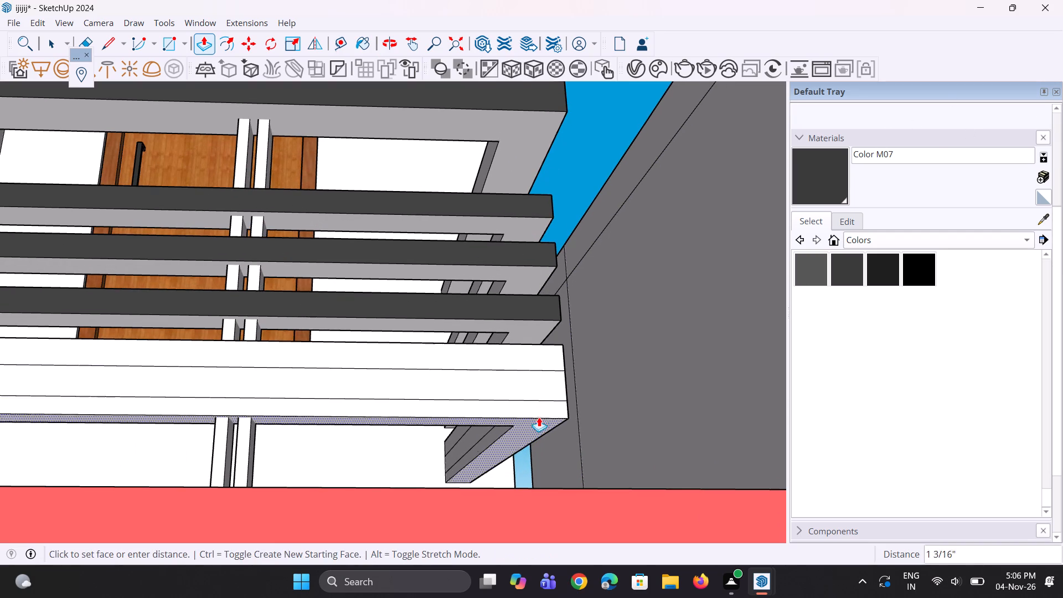
click(538, 400)
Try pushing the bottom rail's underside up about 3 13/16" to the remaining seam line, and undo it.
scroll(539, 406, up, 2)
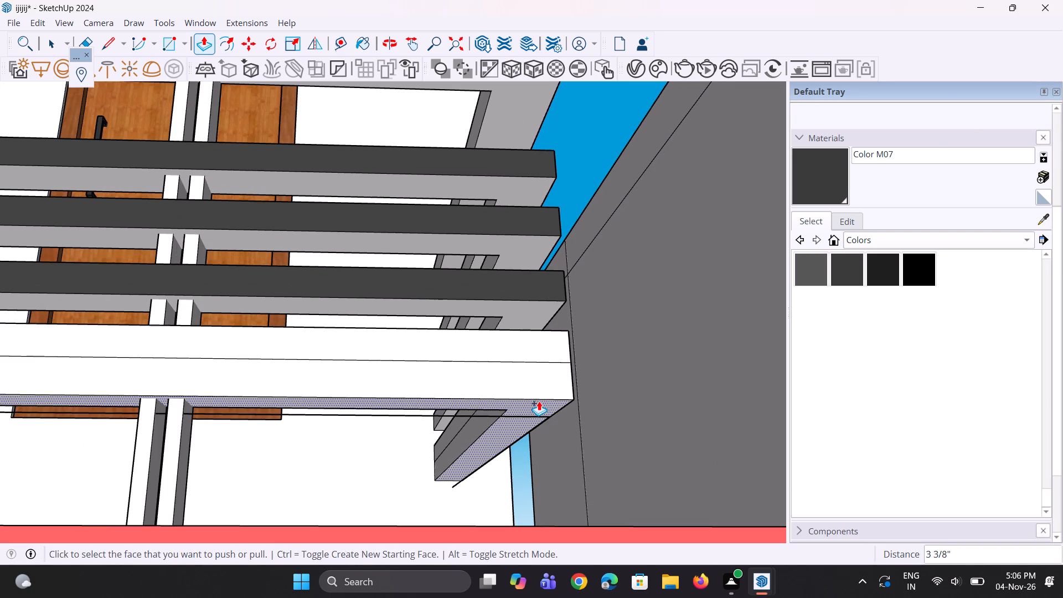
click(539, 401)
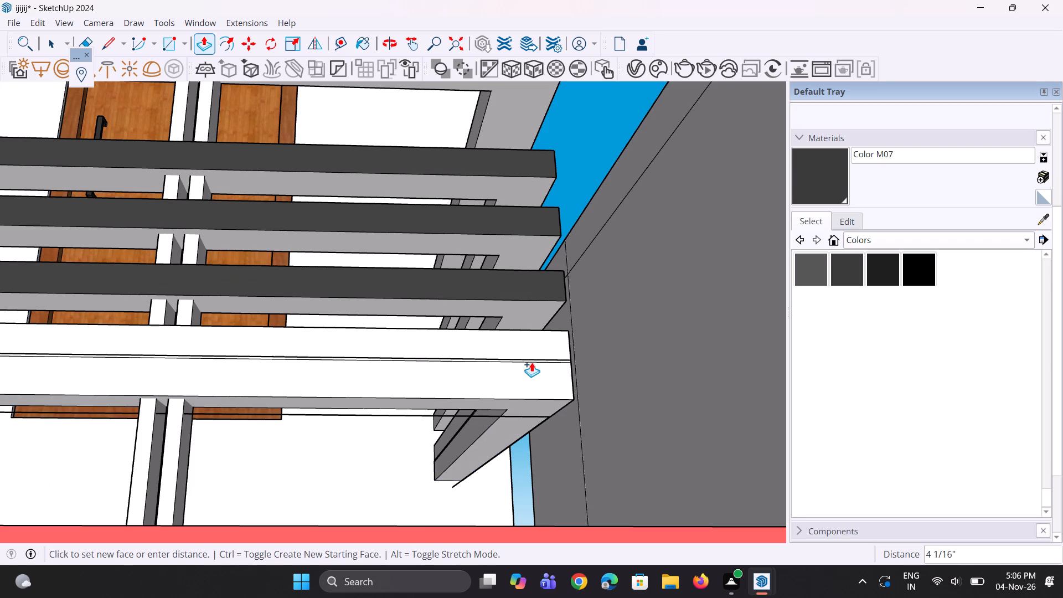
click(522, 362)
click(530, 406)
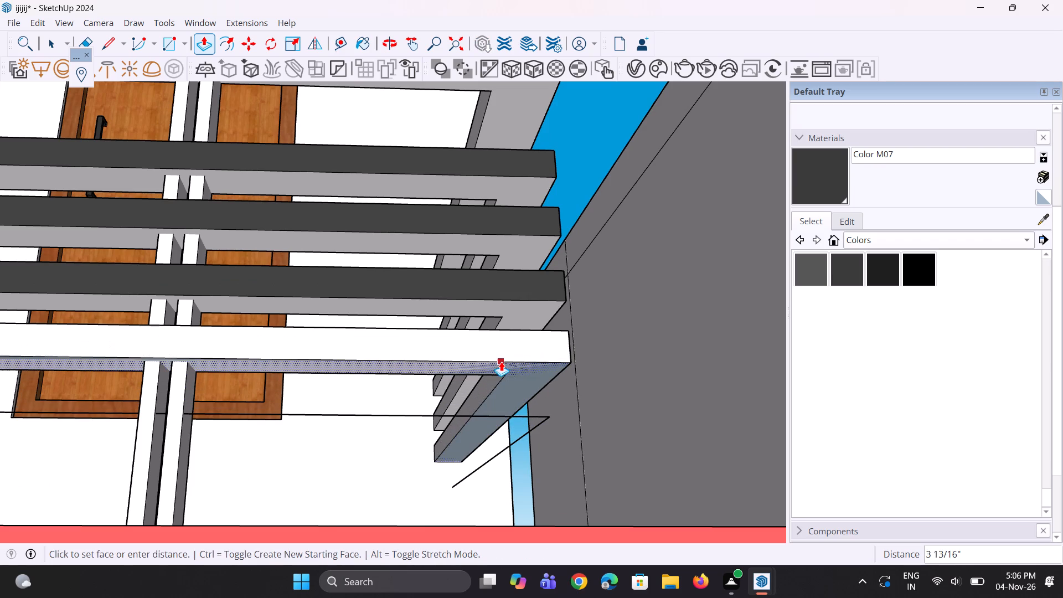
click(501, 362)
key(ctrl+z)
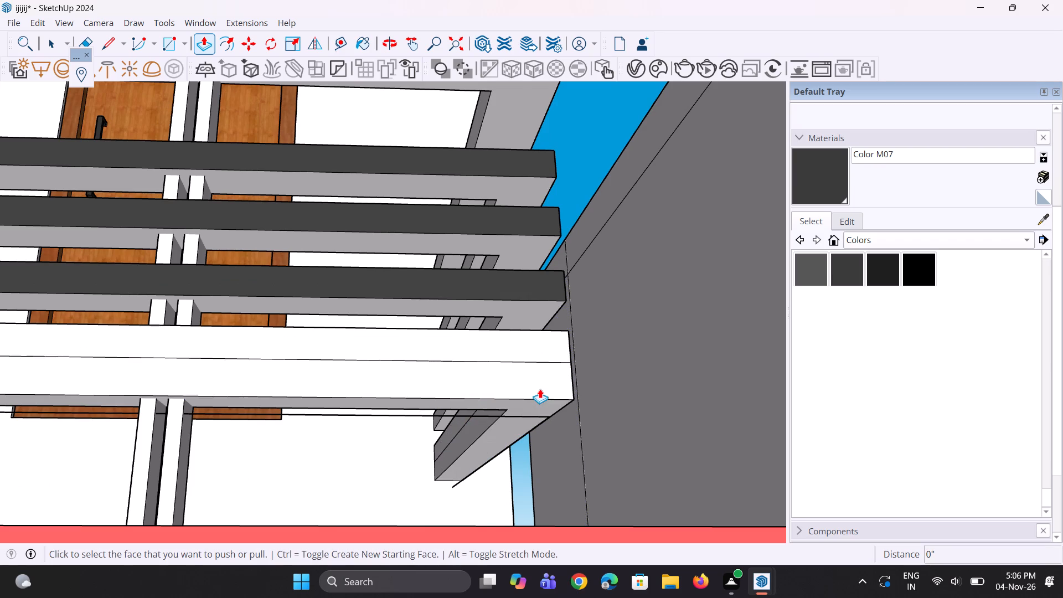
Push the bottom rail's underside up 3 13/16" to the remaining seam, leaving a single slim rail.
click(538, 407)
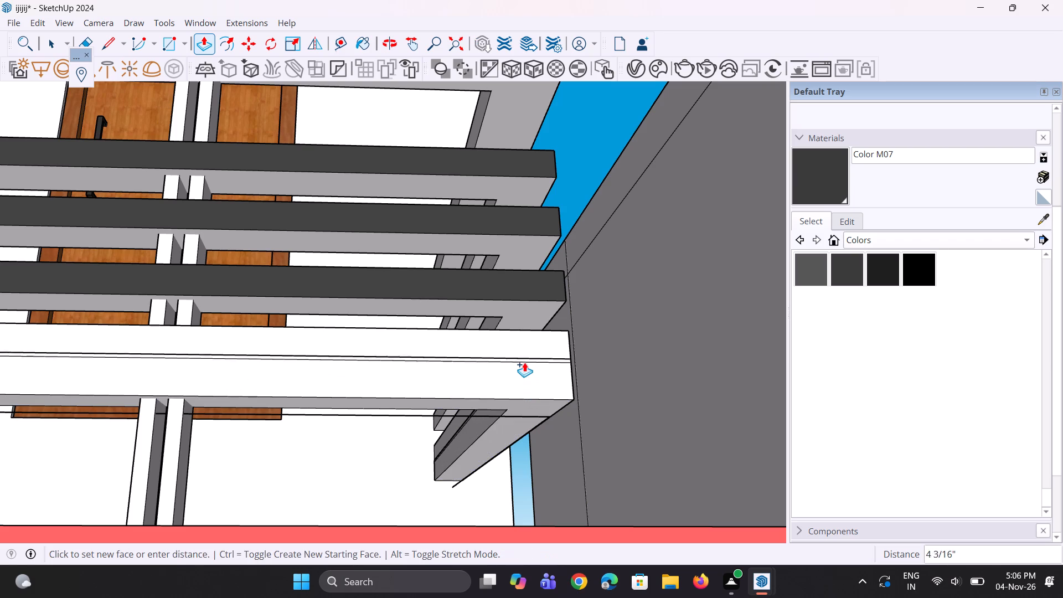
click(524, 359)
click(539, 401)
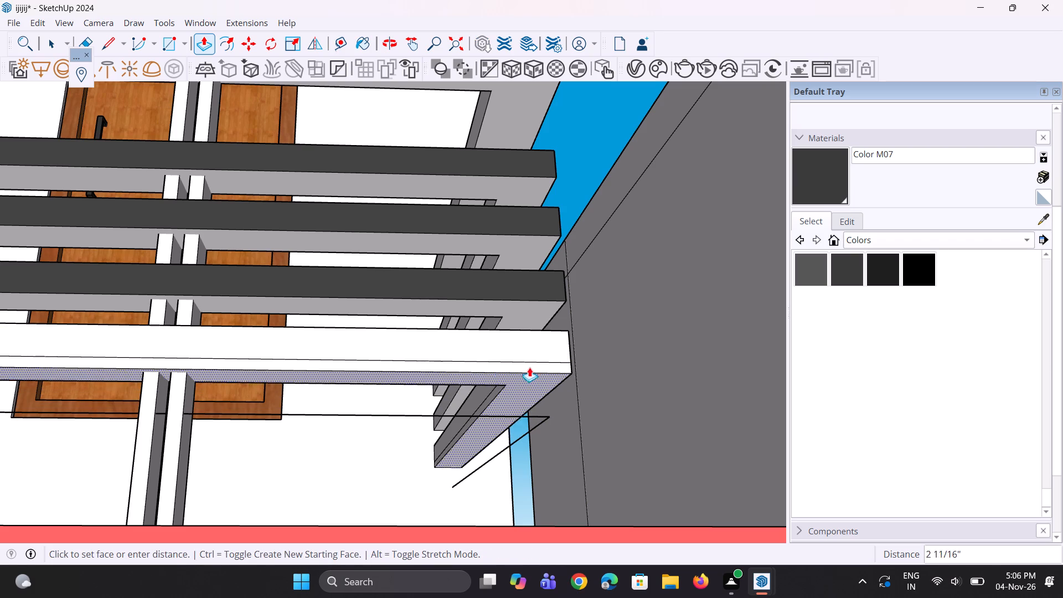
click(528, 363)
Erase the two leftover loose edges below the slimmed bottom rail at its corner.
scroll(525, 414, up, 1)
middle_drag(525, 414, 505, 439)
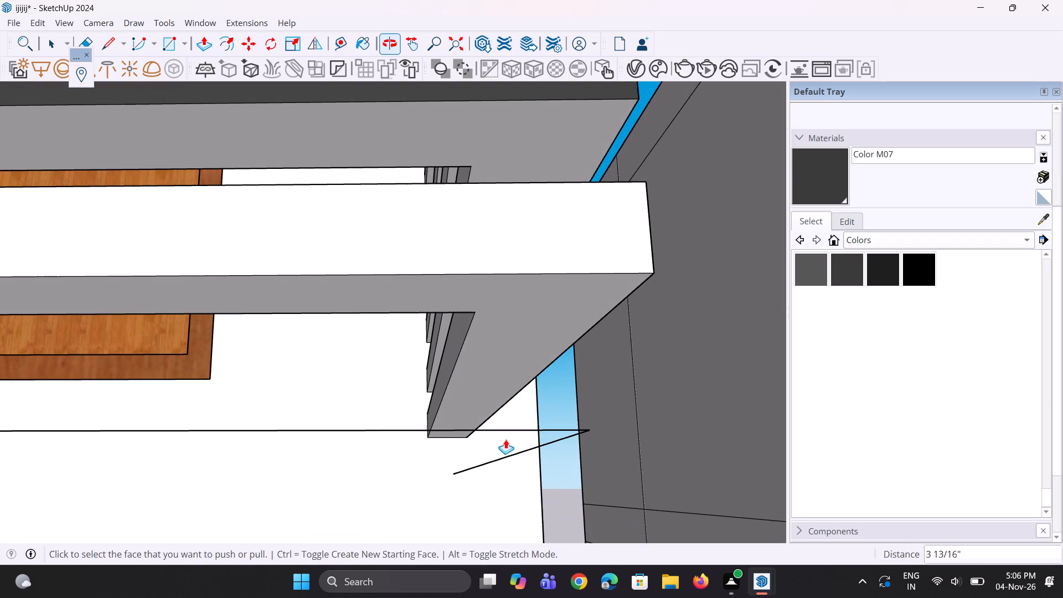
key(space)
key(e)
drag(529, 427, 529, 439)
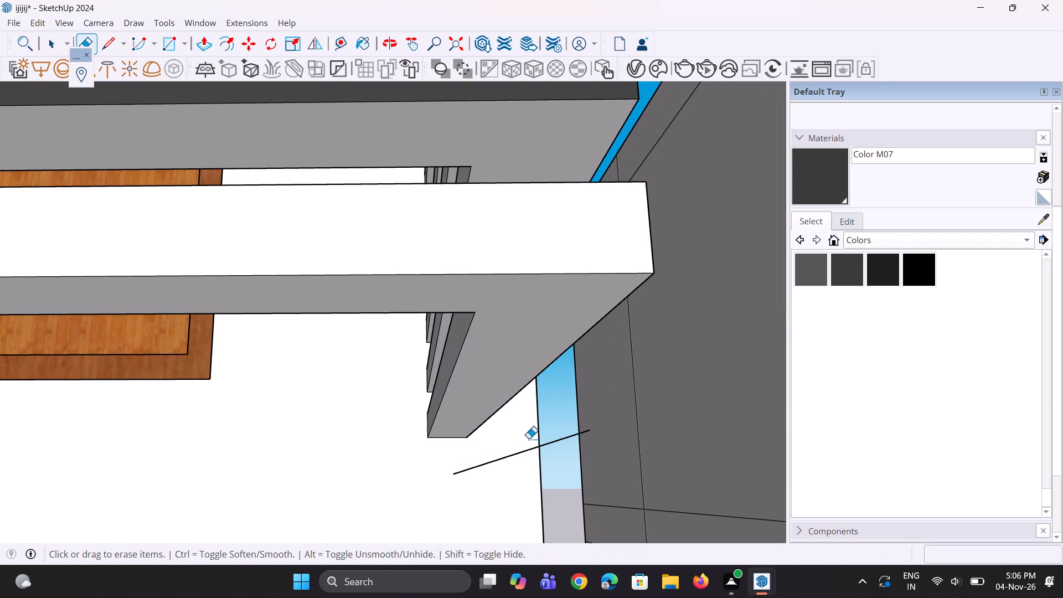
click(523, 452)
Paint the front and outer end-side faces of the open balcony's bottom slim rail with Color M07.
scroll(531, 440, down, 10)
scroll(536, 383, down, 6)
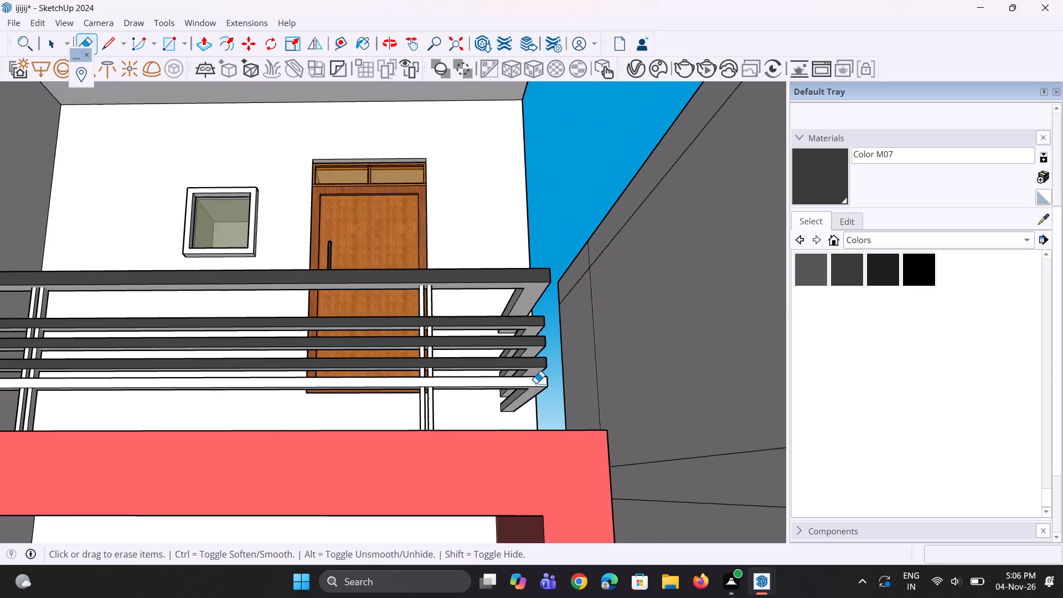
scroll(536, 383, down, 5)
middle_drag(509, 354, 501, 401)
click(831, 177)
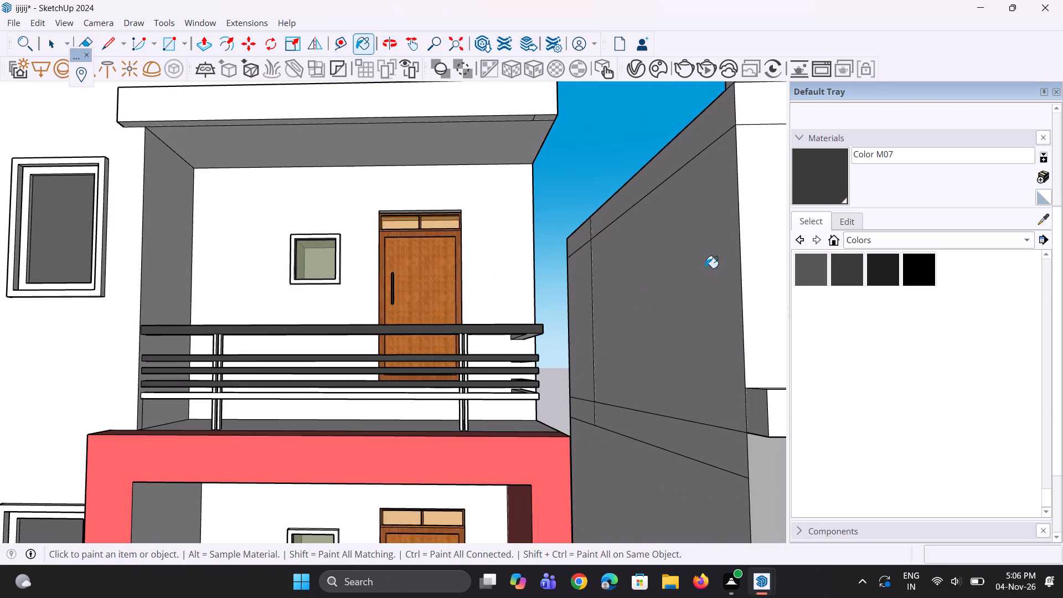
scroll(627, 315, up, 2)
scroll(565, 432, up, 4)
scroll(406, 424, up, 2)
click(404, 421)
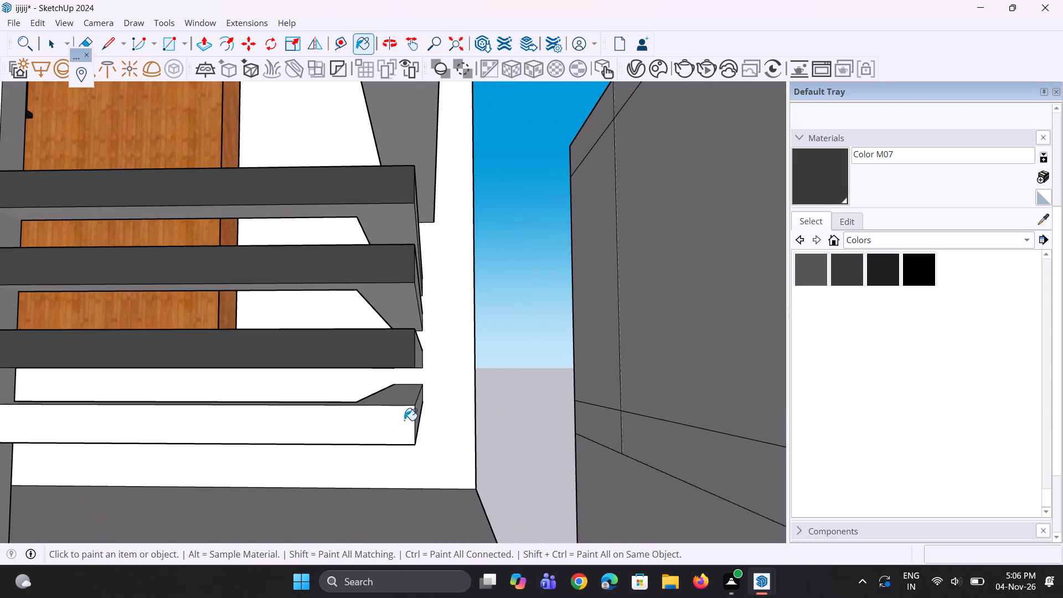
middle_drag(415, 409, 283, 403)
click(429, 417)
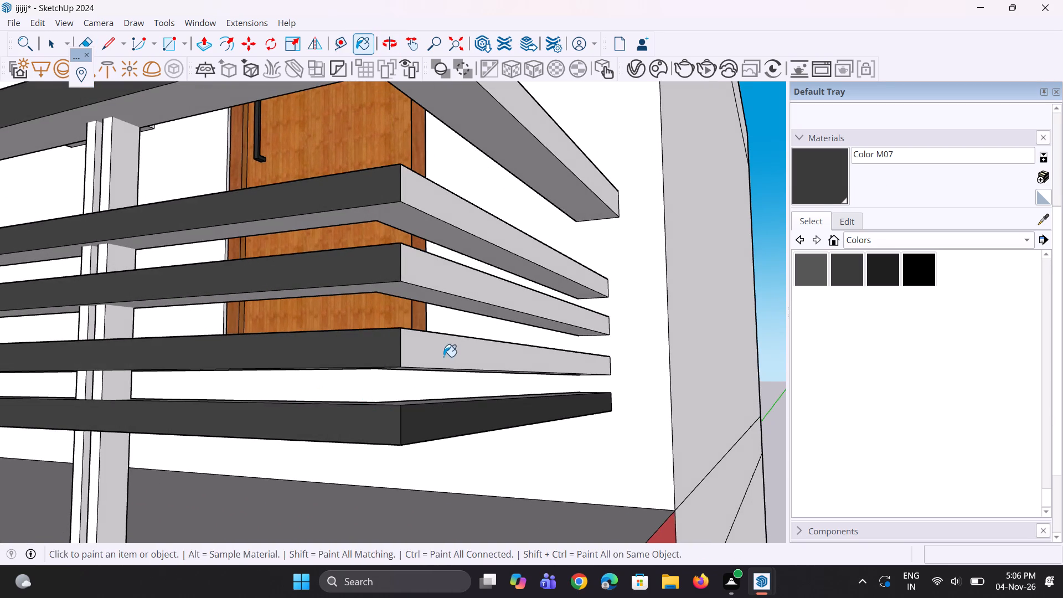
Paint the outer end-side faces of the upper three slim rails and handrail, plus the handrail's underside, with Color M07.
click(443, 355)
click(466, 281)
click(465, 231)
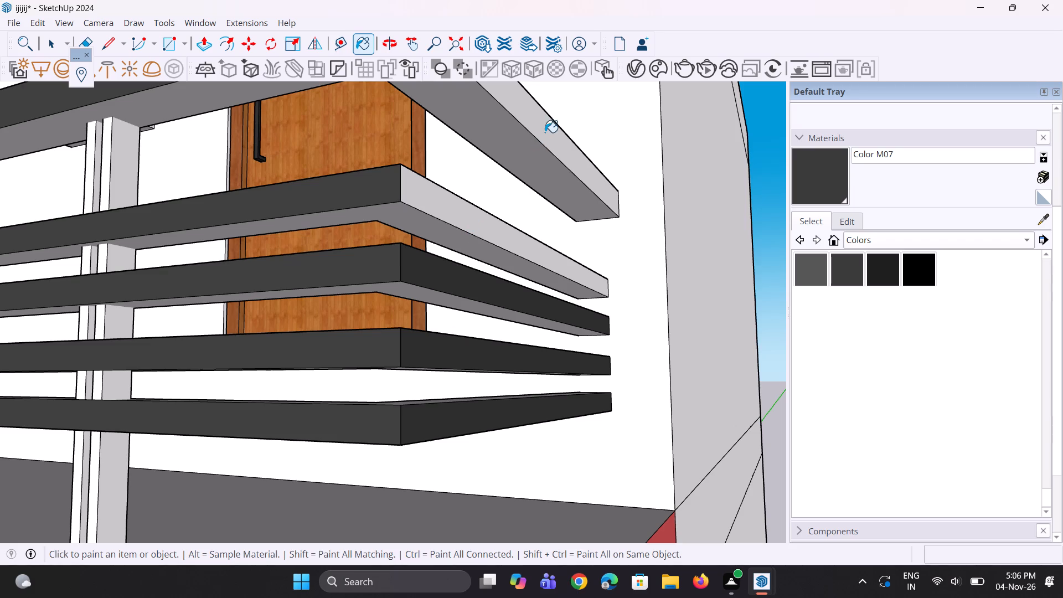
click(545, 131)
click(531, 148)
click(482, 234)
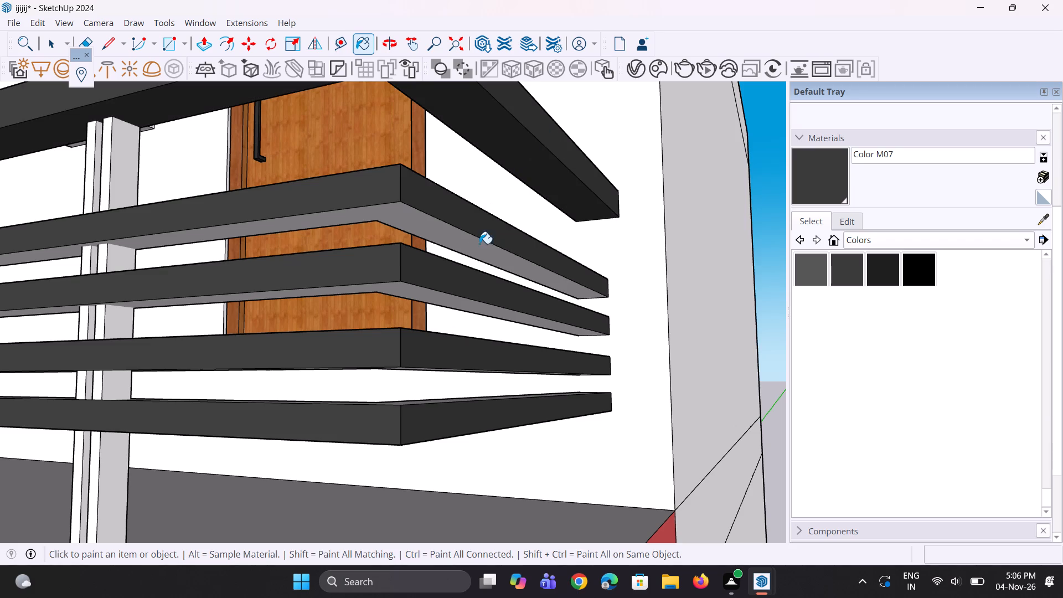
Paint the undersides of all four slim rails on the open balcony with Color M07.
click(472, 251)
click(458, 303)
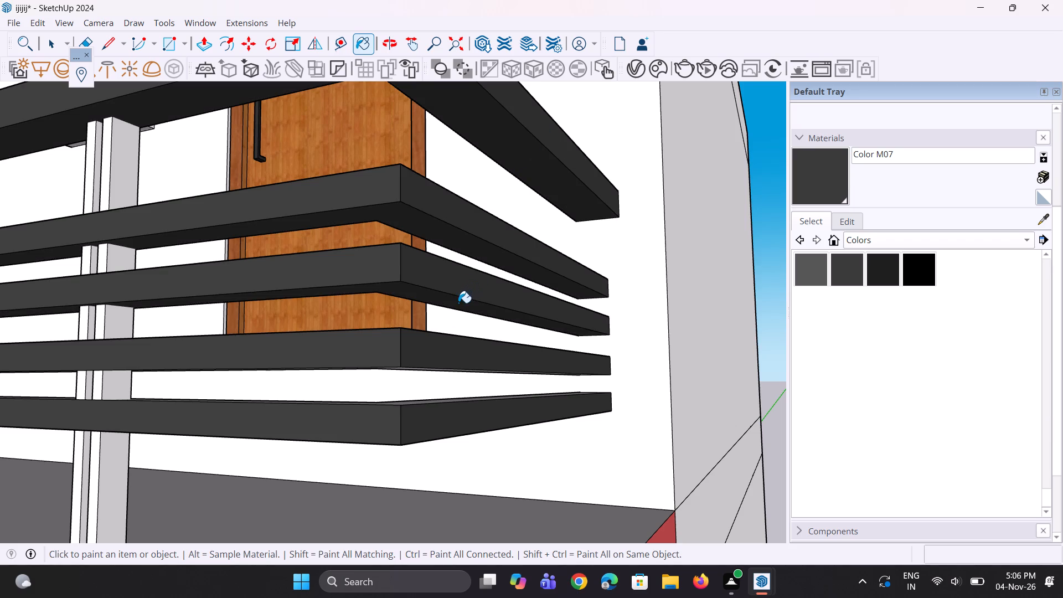
scroll(481, 301, down, 4)
middle_drag(452, 284, 531, 190)
scroll(531, 199, down, 1)
scroll(479, 276, up, 3)
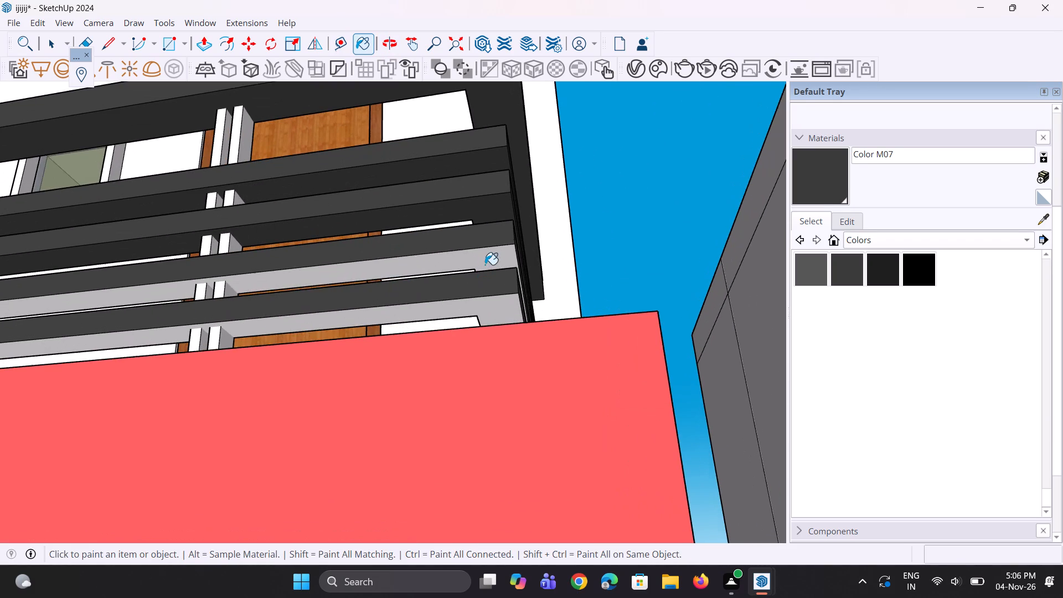
click(486, 265)
drag(491, 295, 493, 306)
click(493, 306)
Paint the front faces and corner-facing sides of the pair of railing posts before the door with Color M07.
scroll(502, 289, down, 6)
middle_drag(520, 272, 519, 324)
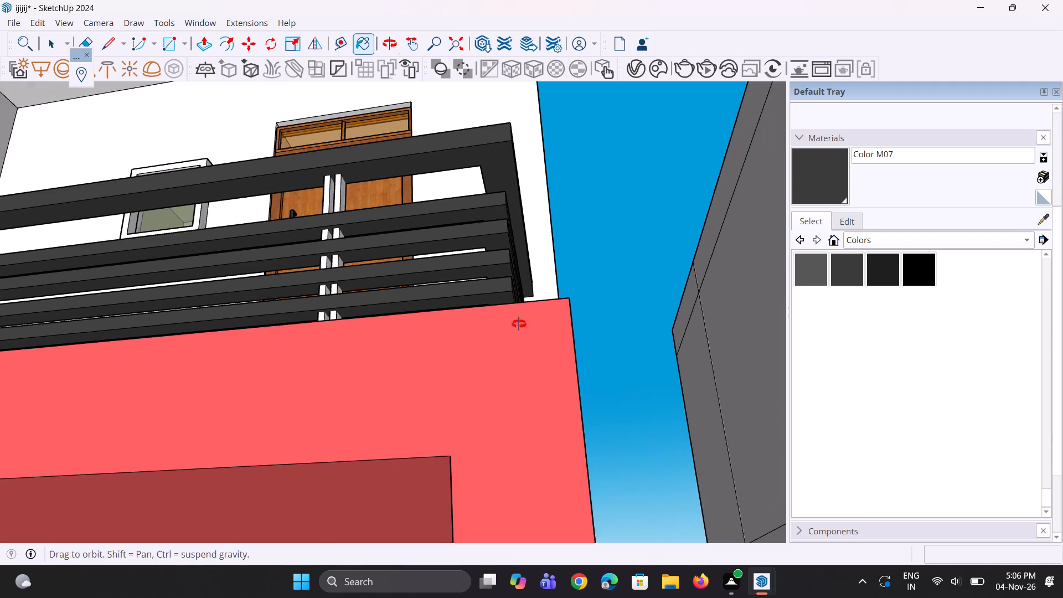
middle_drag(519, 324, 519, 339)
scroll(350, 268, up, 9)
click(323, 244)
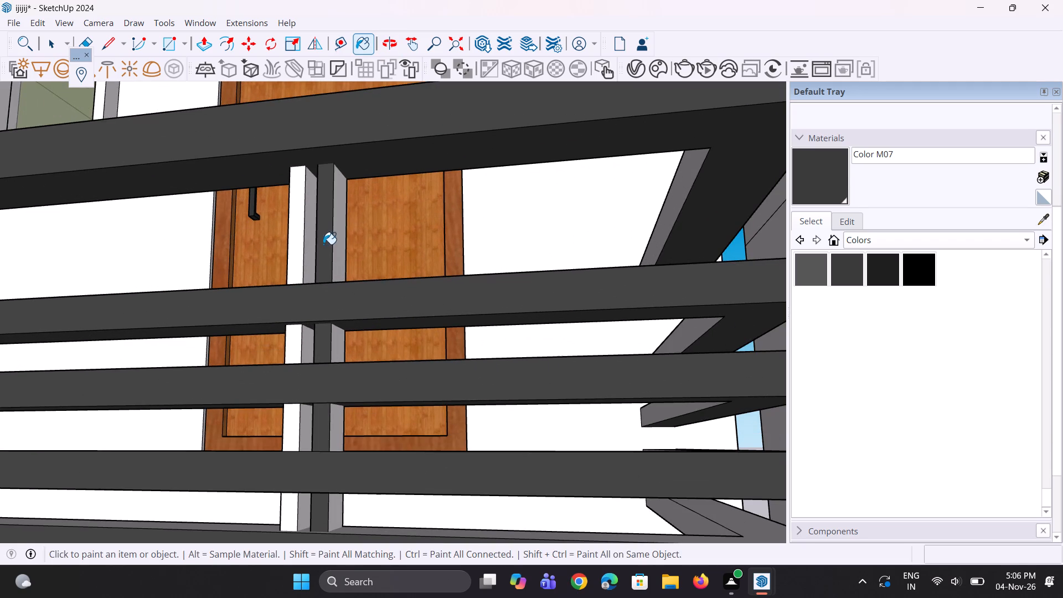
click(338, 238)
scroll(330, 244, up, 5)
click(300, 249)
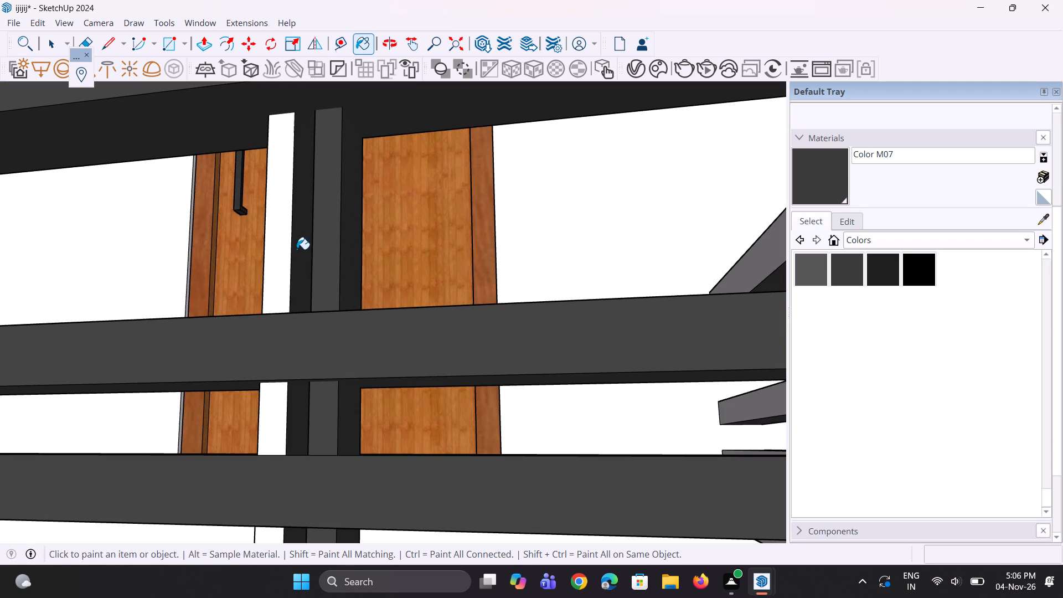
scroll(295, 249, up, 3)
click(277, 248)
Paint the window-facing sides of the pair of railing posts before the door with Color M07.
middle_drag(283, 253, 364, 262)
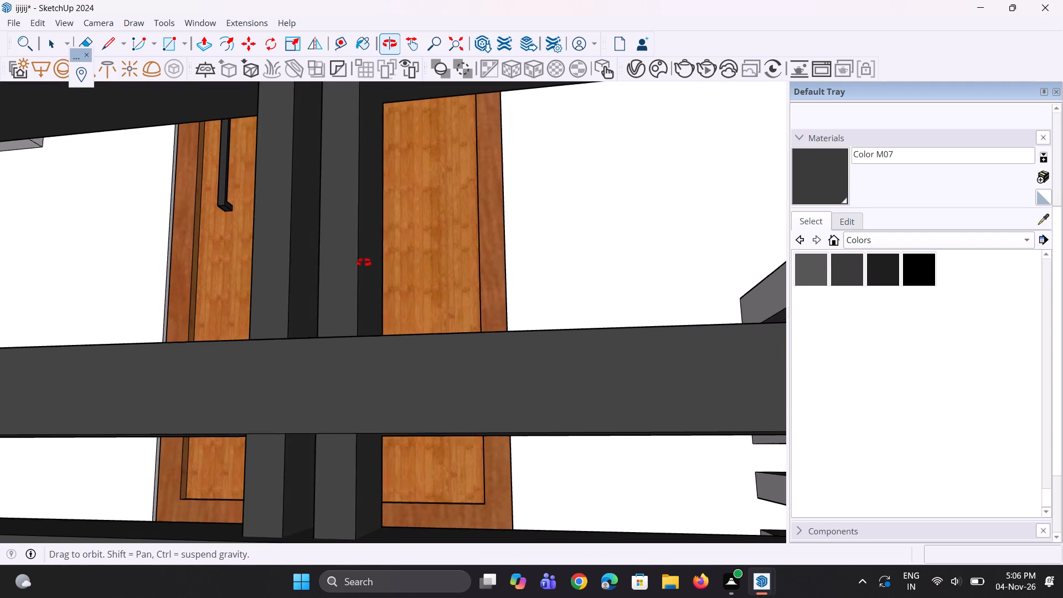
middle_drag(364, 262, 621, 269)
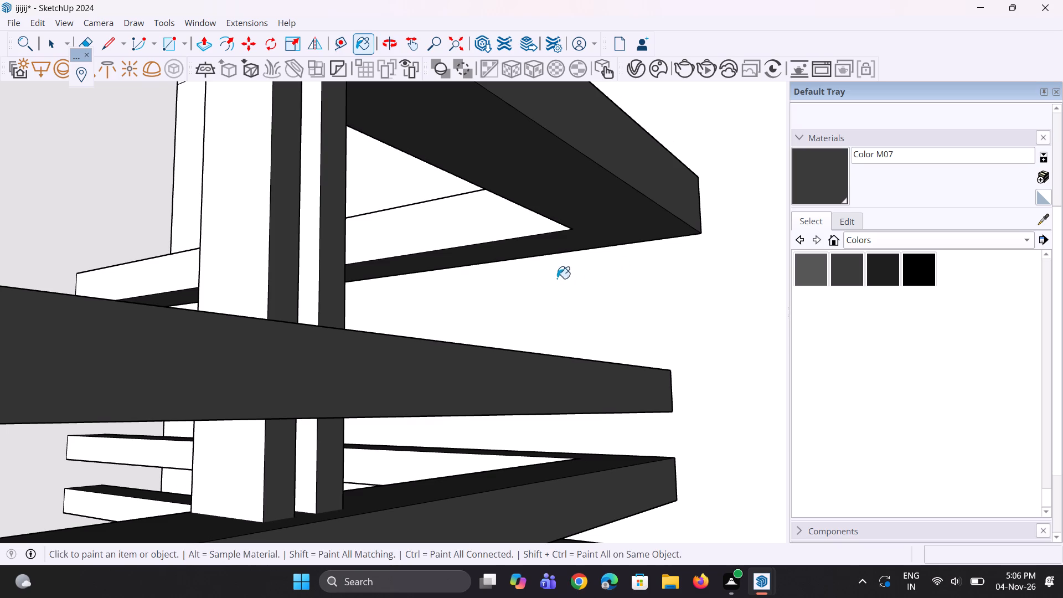
click(230, 241)
click(313, 248)
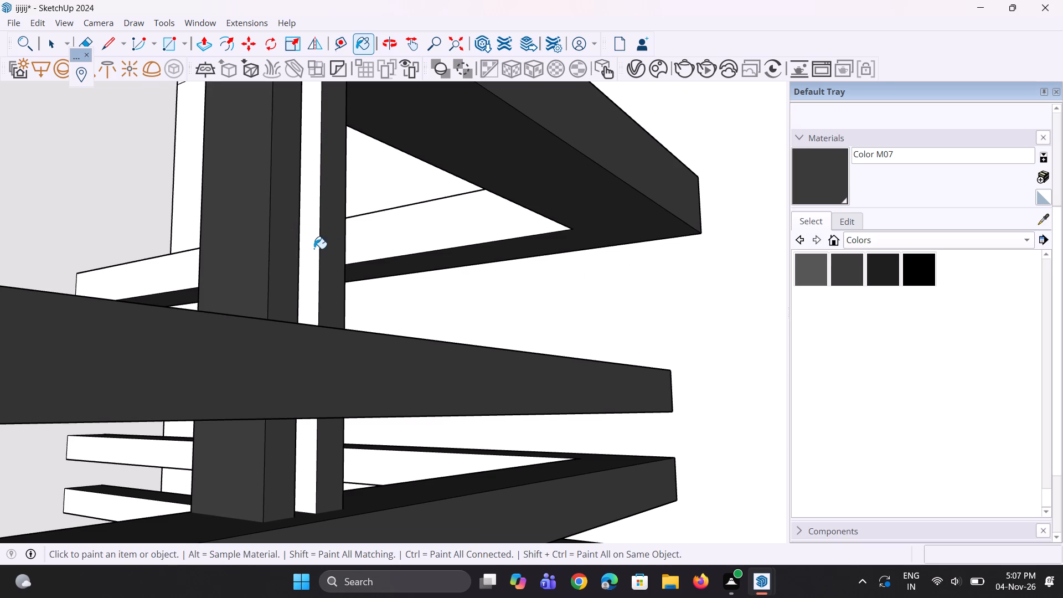
scroll(302, 253, down, 10)
scroll(353, 225, down, 16)
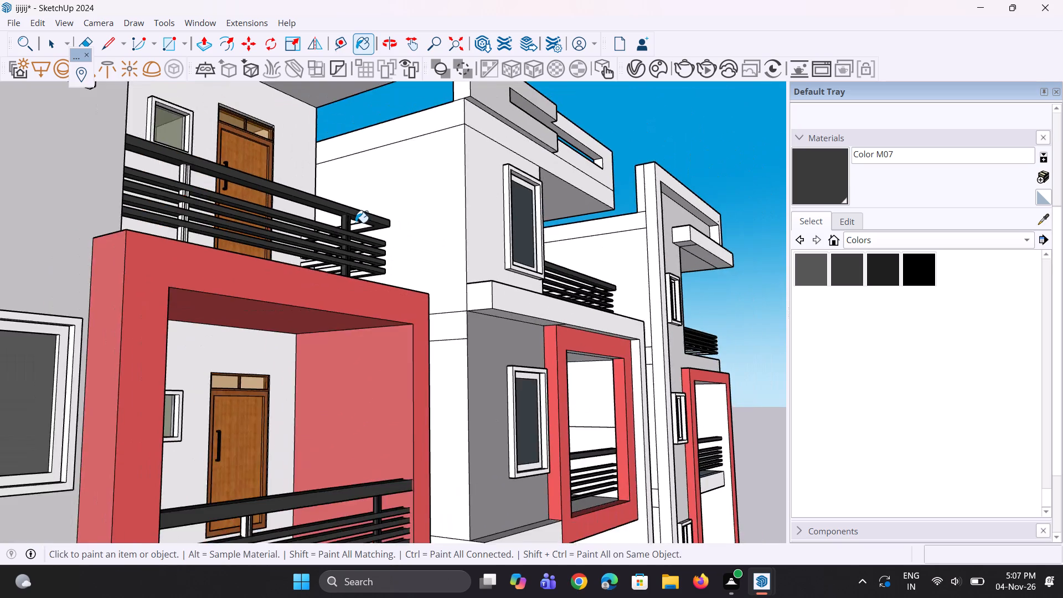
Paint the front faces and the sides facing away from the door on the remaining white post pair of the open balcony with Color M07.
scroll(355, 223, down, 5)
middle_drag(354, 222, 95, 276)
scroll(95, 276, up, 1)
scroll(0, 293, up, 2)
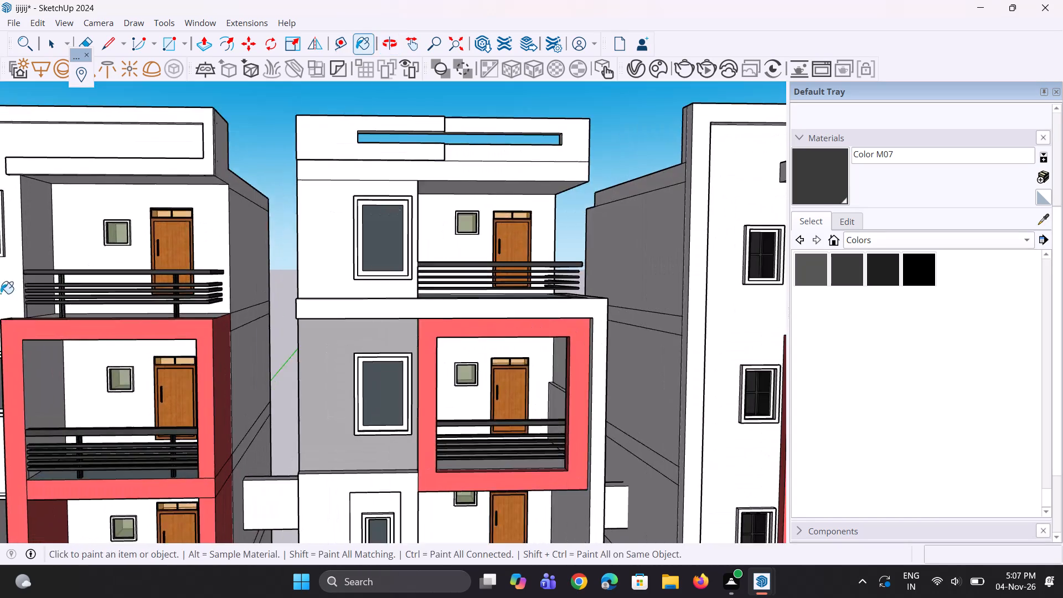
scroll(1, 293, up, 2)
scroll(231, 295, up, 4)
scroll(63, 349, up, 5)
middle_drag(0, 347, 183, 346)
scroll(821, 316, down, 5)
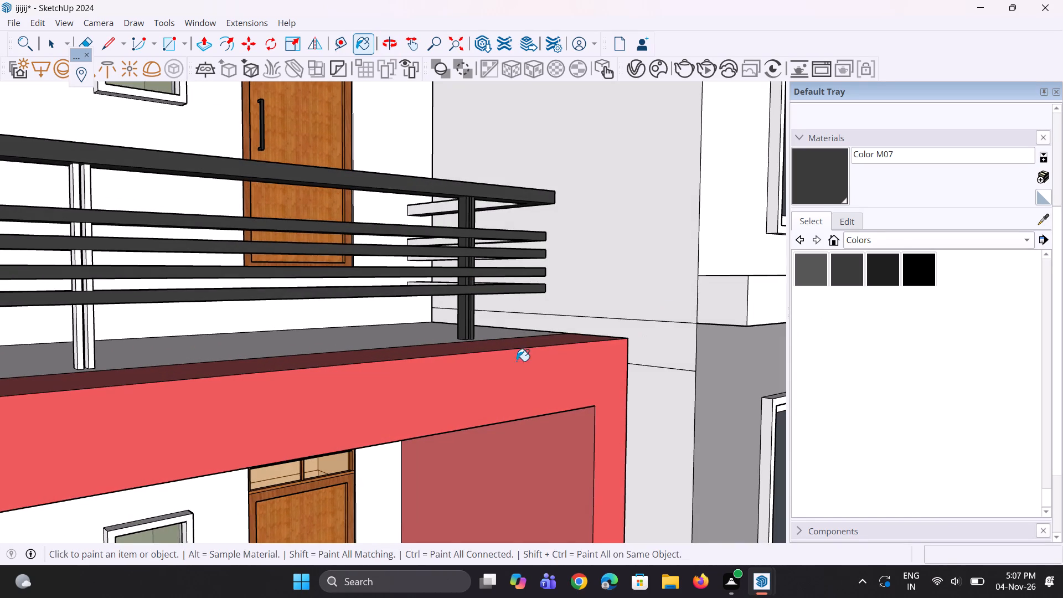
scroll(306, 326, down, 4)
scroll(165, 327, up, 4)
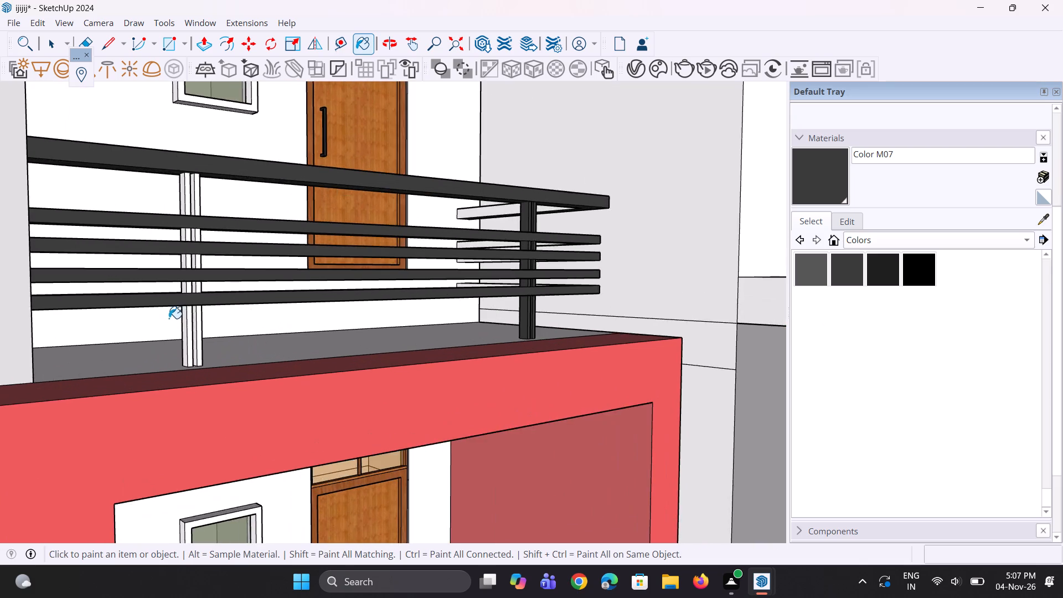
scroll(169, 318, up, 7)
scroll(201, 354, up, 3)
click(201, 354)
click(227, 355)
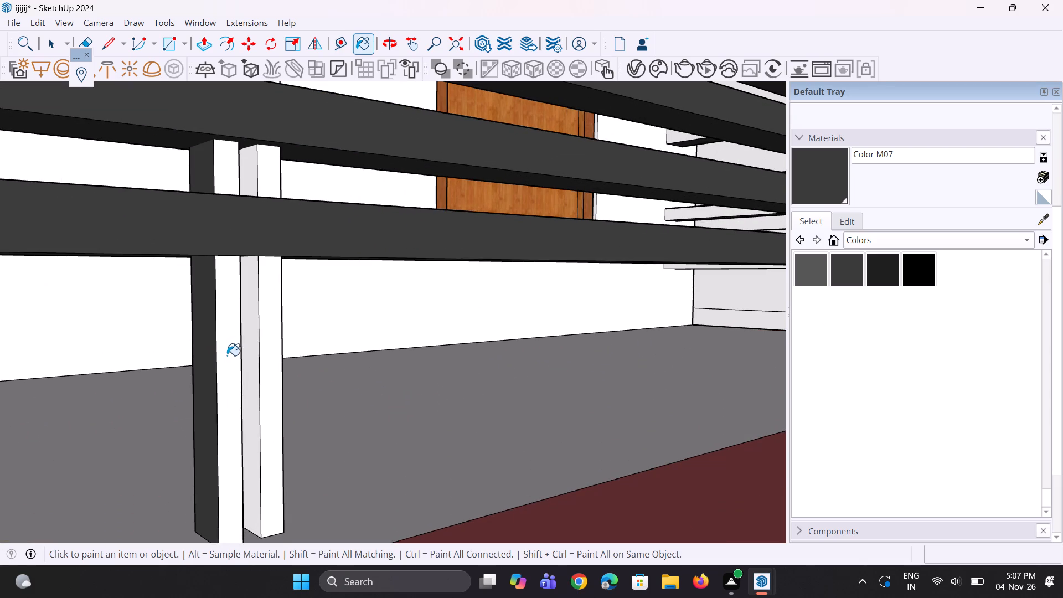
scroll(266, 357, up, 3)
click(252, 342)
click(274, 341)
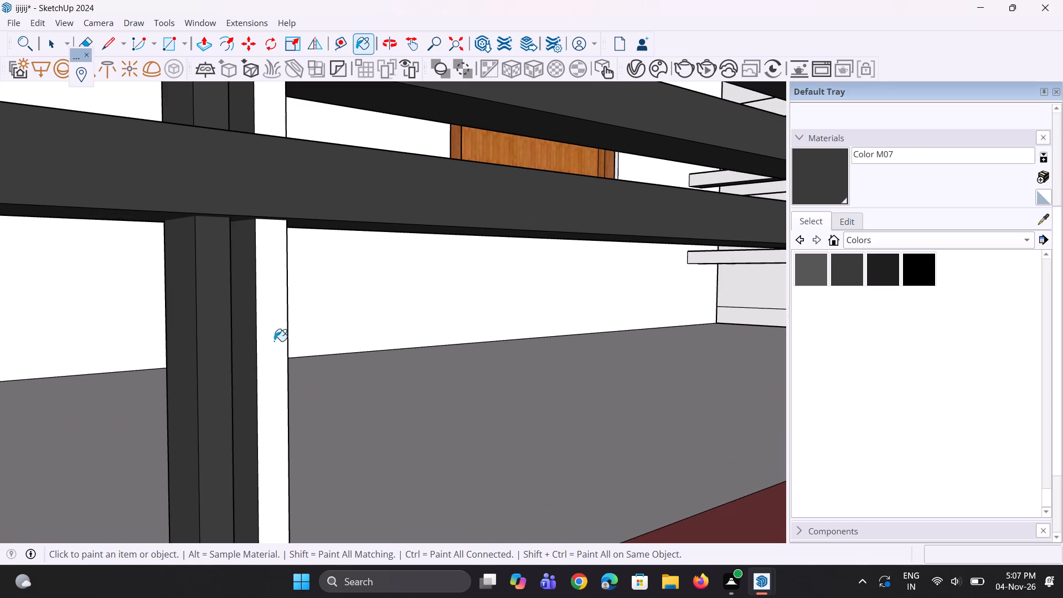
Paint the door-facing sides of the same pair of railing posts with Color M07.
scroll(272, 341, up, 1)
middle_drag(269, 341, 0, 300)
scroll(154, 344, up, 2)
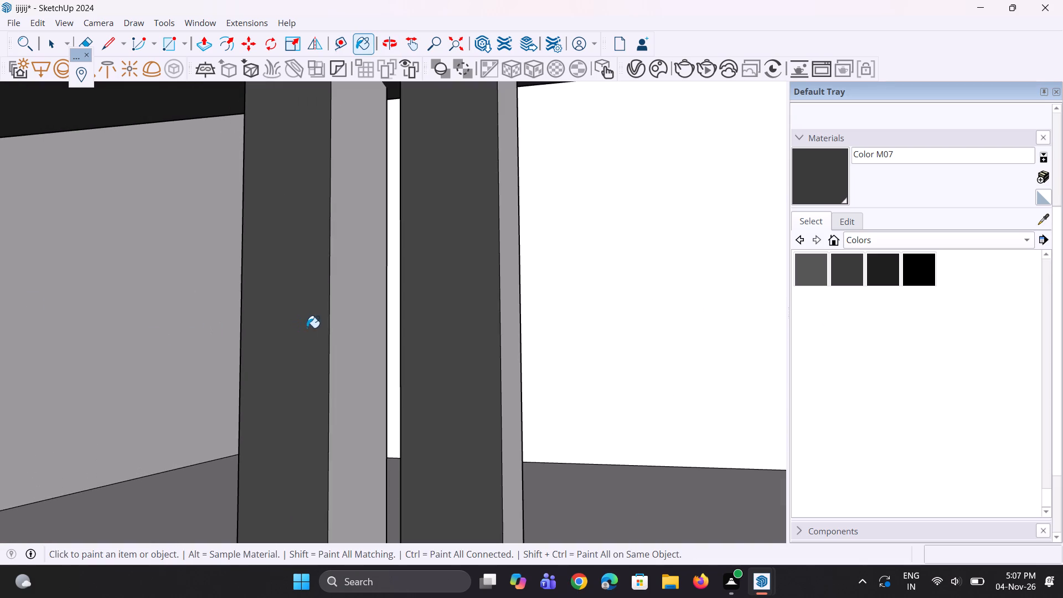
click(345, 338)
click(504, 401)
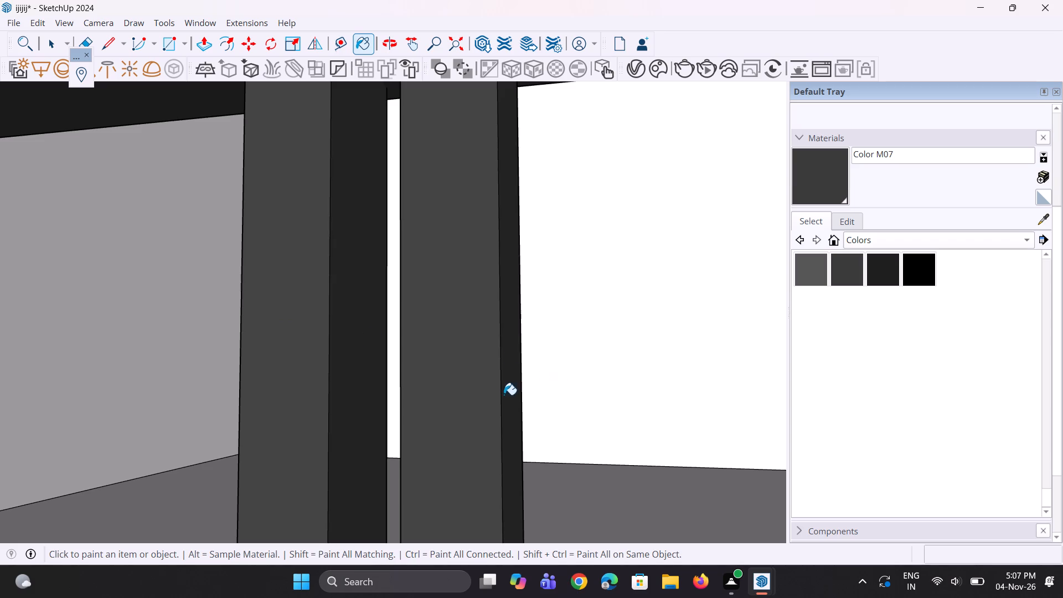
scroll(482, 329, down, 5)
scroll(478, 316, down, 17)
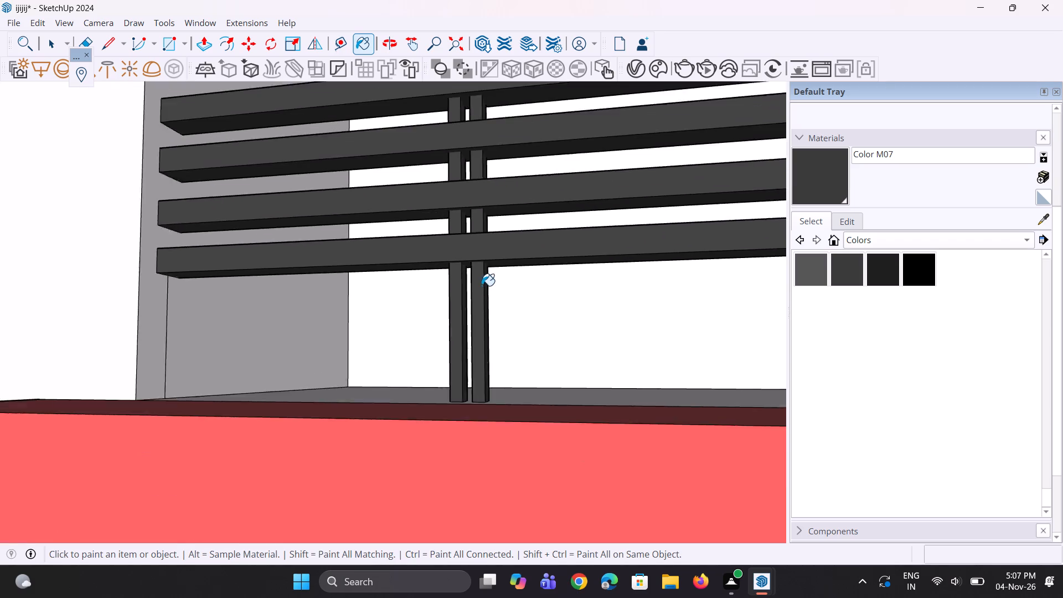
Paint the white outer side faces of the handrail and four slim rails on the middle tower's top balcony with Color M07.
scroll(482, 286, down, 14)
scroll(523, 318, up, 1)
middle_drag(530, 323, 620, 205)
scroll(176, 306, down, 17)
middle_drag(532, 373, 242, 488)
scroll(383, 386, down, 2)
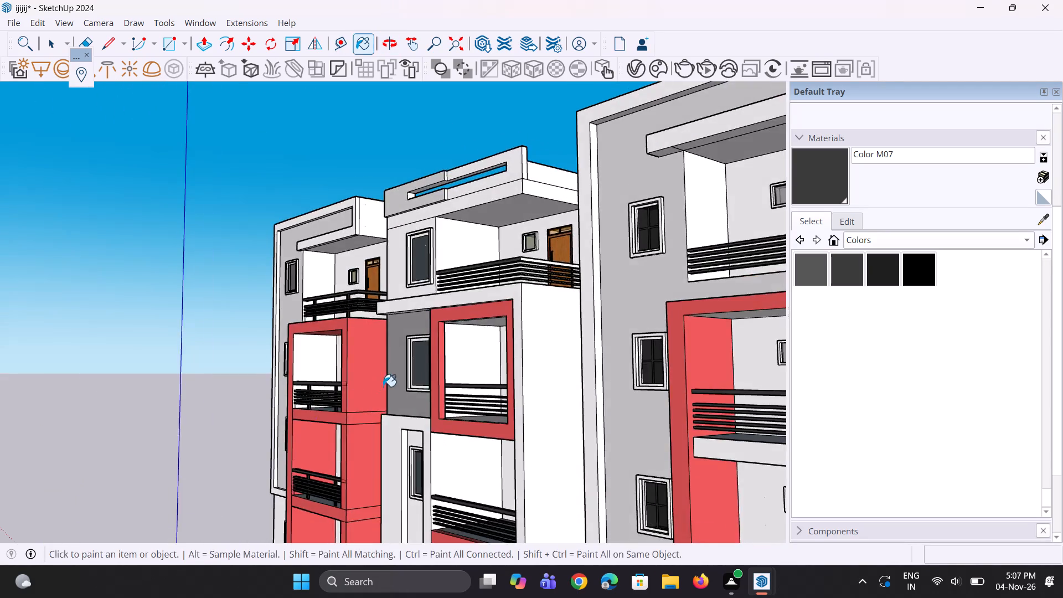
scroll(383, 386, down, 3)
scroll(452, 337, up, 19)
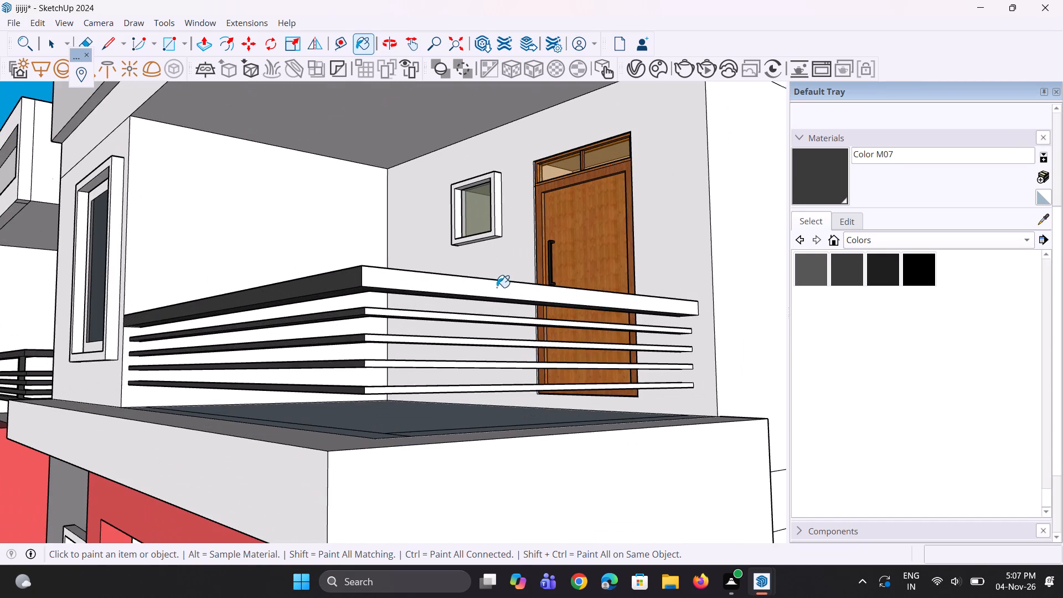
click(497, 287)
scroll(455, 305, up, 6)
click(437, 323)
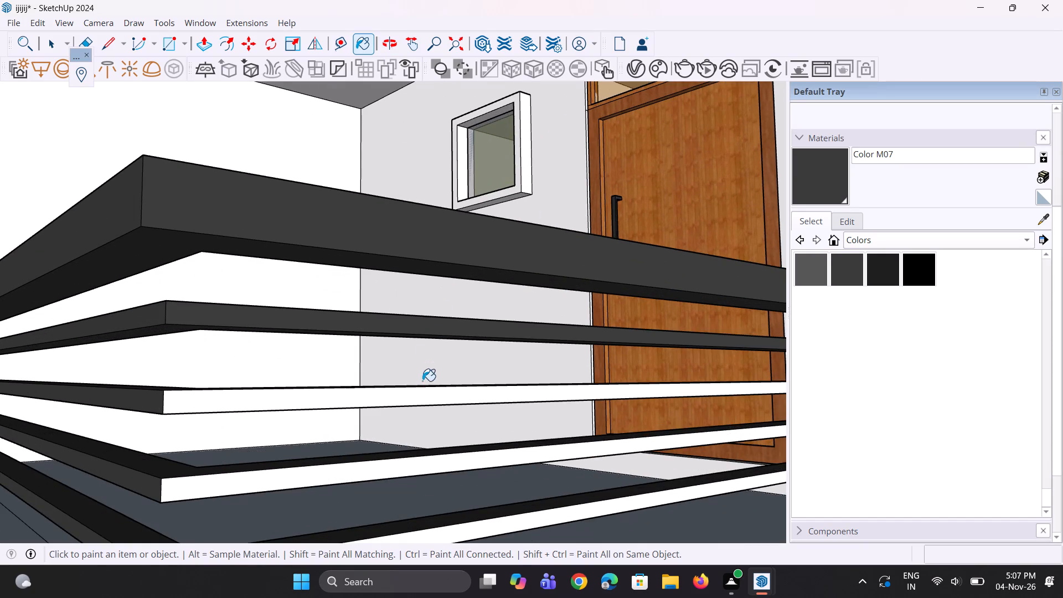
click(426, 400)
scroll(471, 349, down, 3)
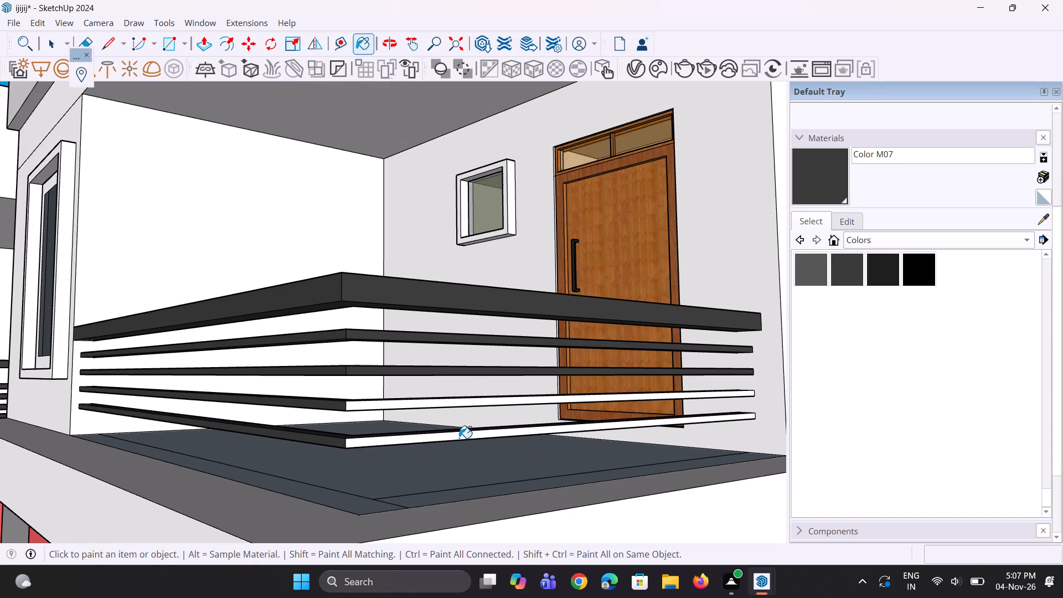
scroll(464, 411, up, 3)
click(483, 387)
click(508, 461)
Paint the white outer side faces of all five rails on the tallest tower's top corner balcony with Color M07.
scroll(511, 455, down, 11)
scroll(531, 413, down, 11)
scroll(528, 391, down, 11)
scroll(722, 421, up, 8)
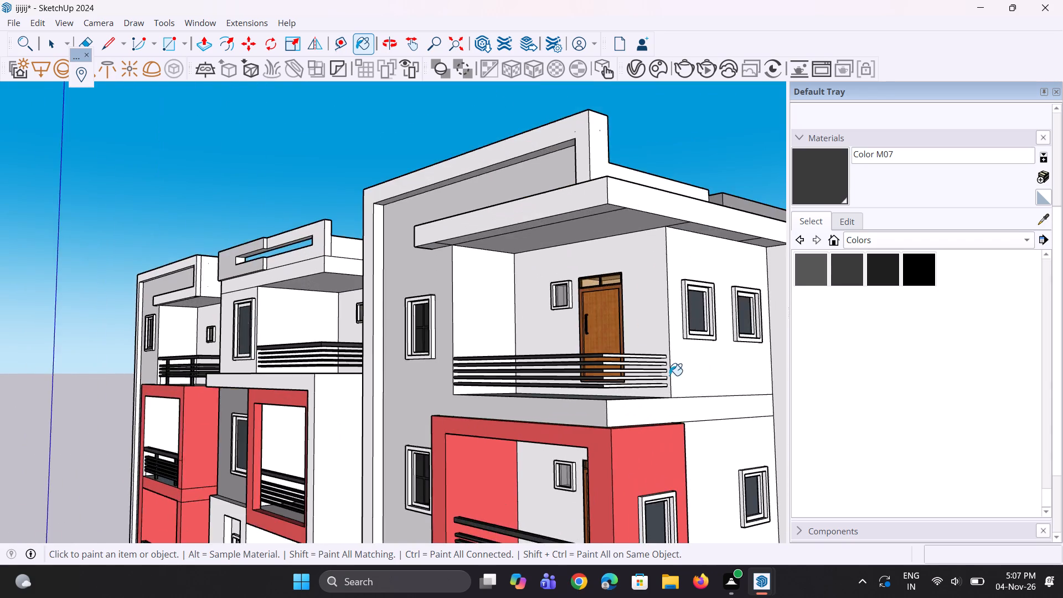
scroll(596, 352, up, 11)
click(638, 343)
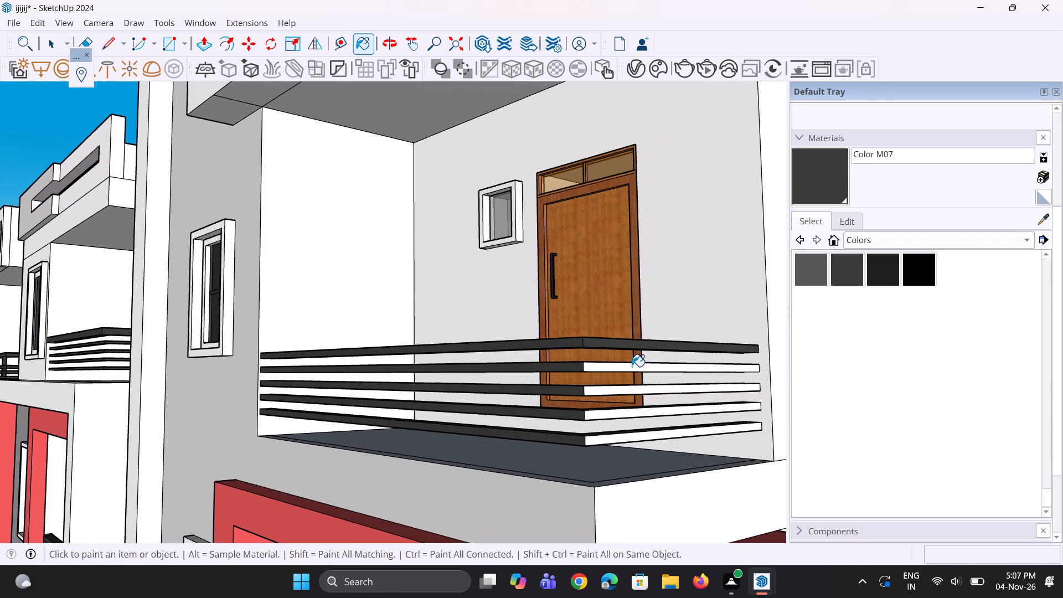
scroll(630, 368, up, 2)
click(630, 364)
click(628, 394)
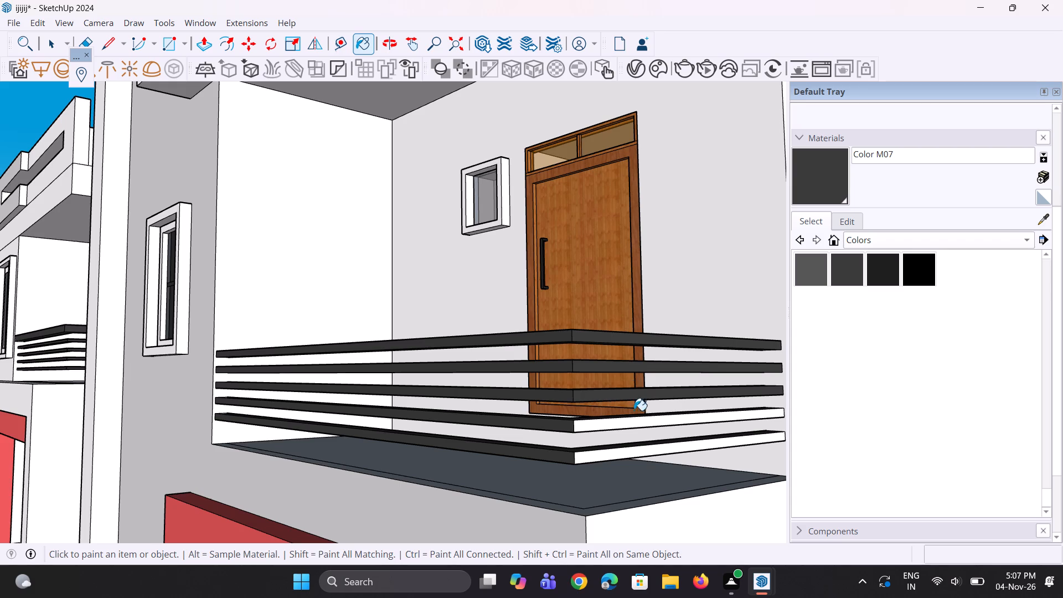
click(637, 424)
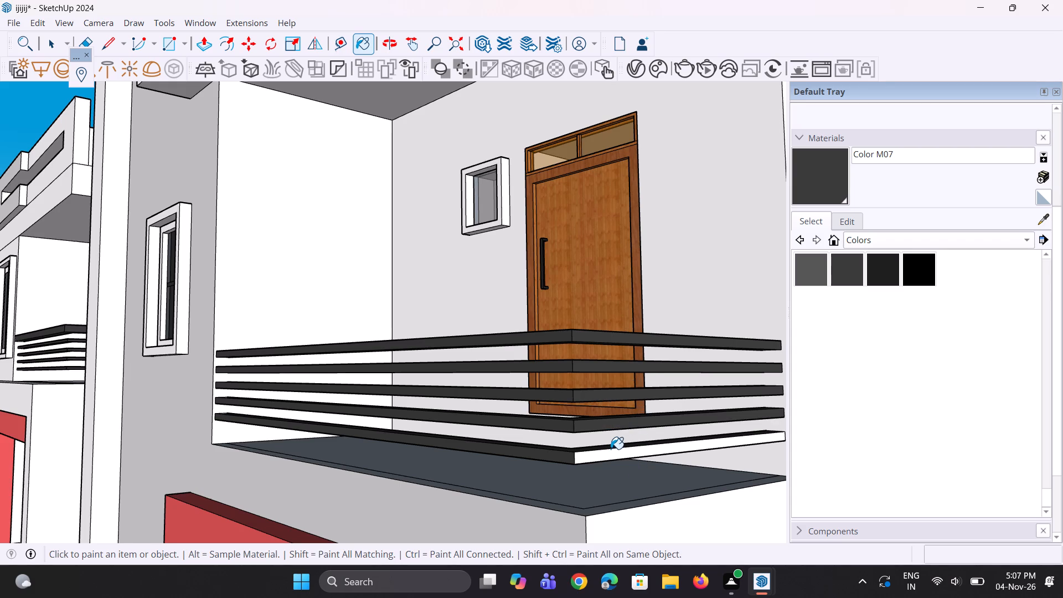
scroll(610, 448, up, 1)
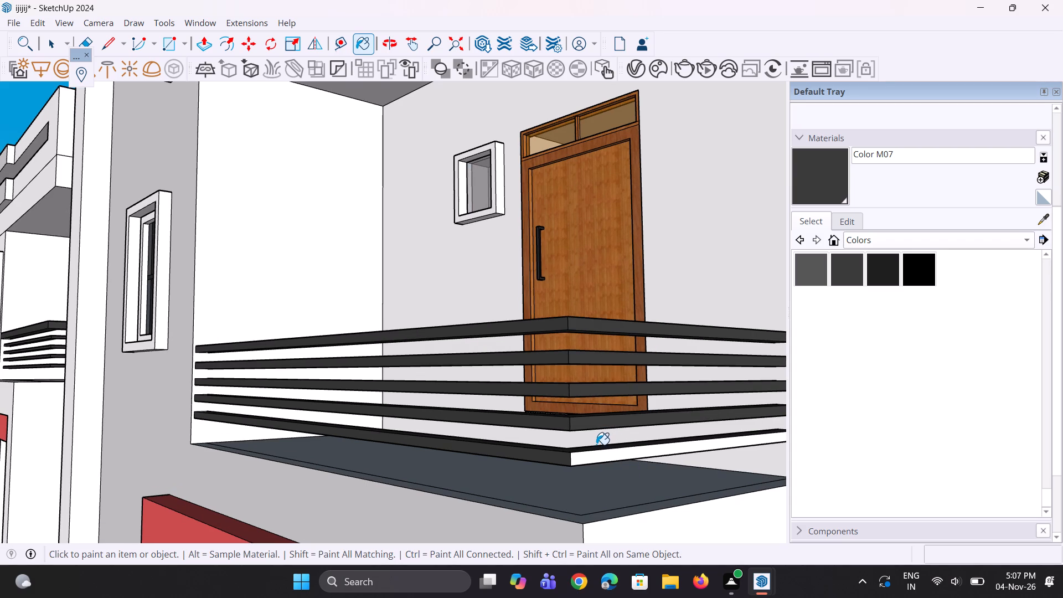
scroll(597, 445, up, 1)
click(592, 457)
scroll(546, 425, down, 3)
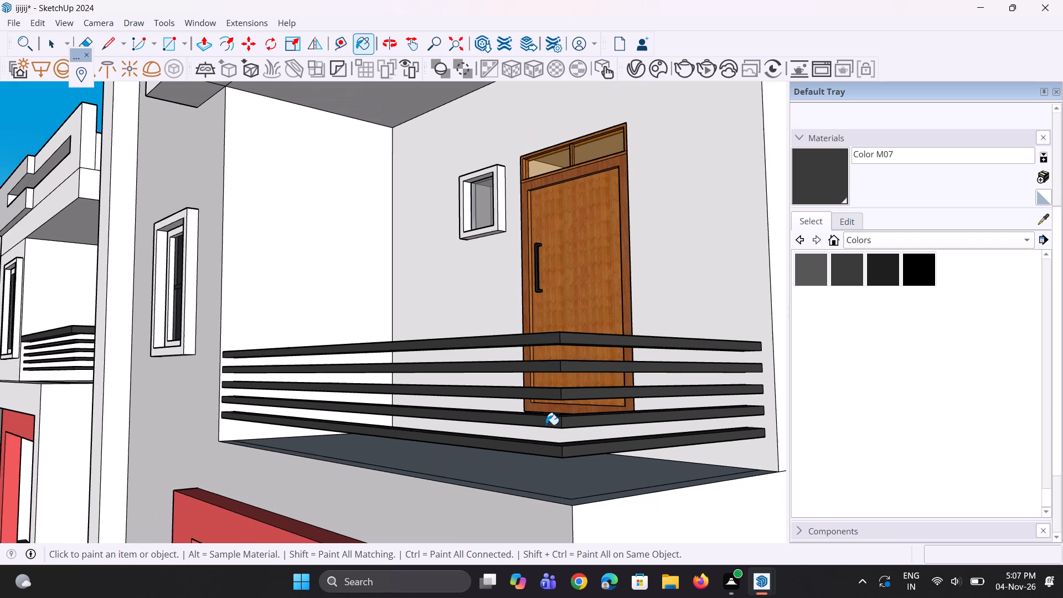
Return to the Select tool and save the model.
middle_drag(545, 421, 565, 407)
scroll(565, 406, down, 2)
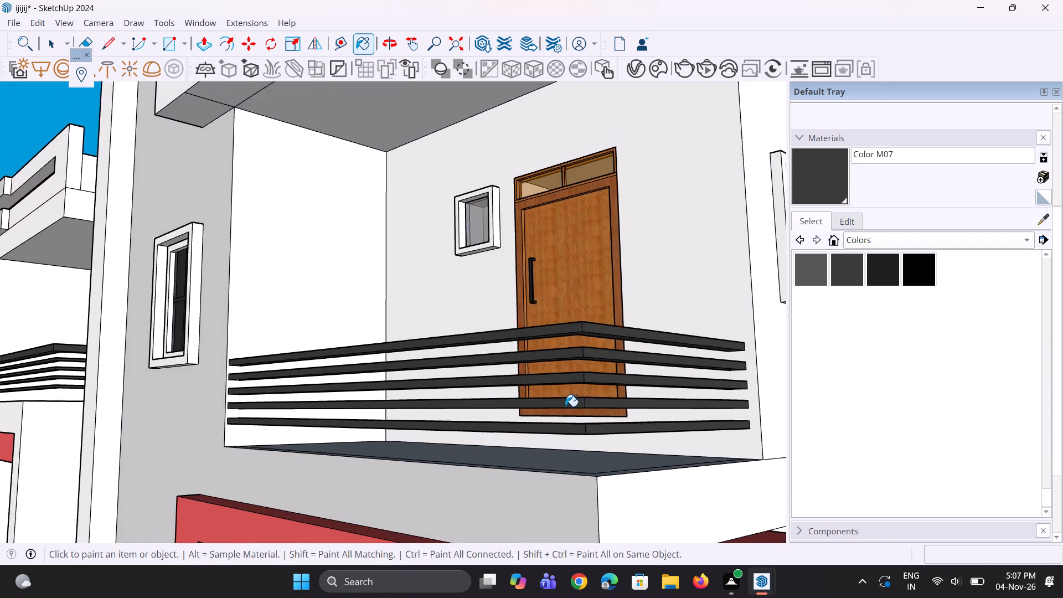
scroll(566, 405, down, 4)
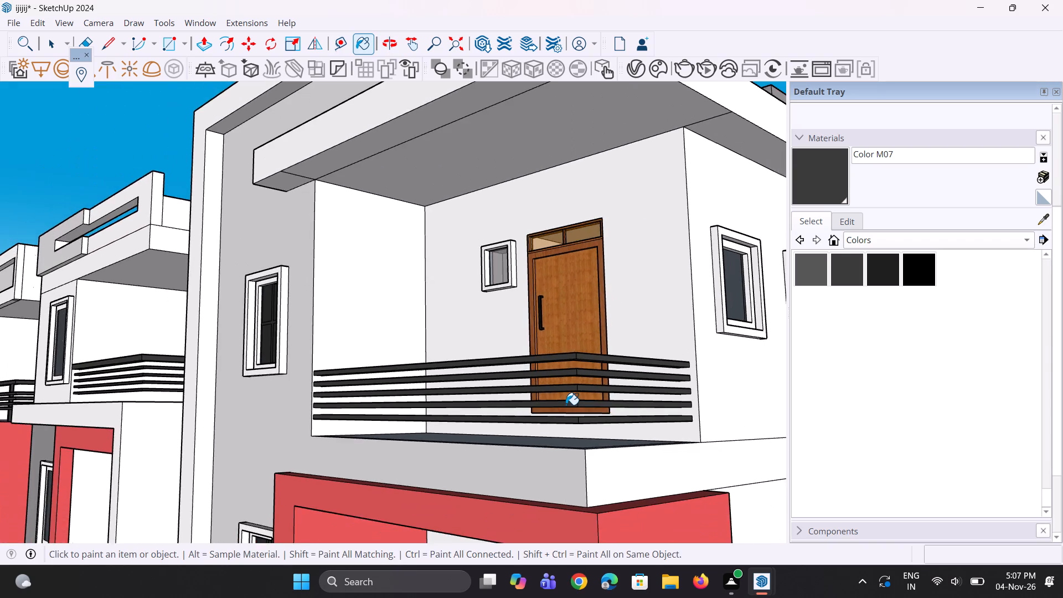
scroll(566, 405, down, 5)
key(space)
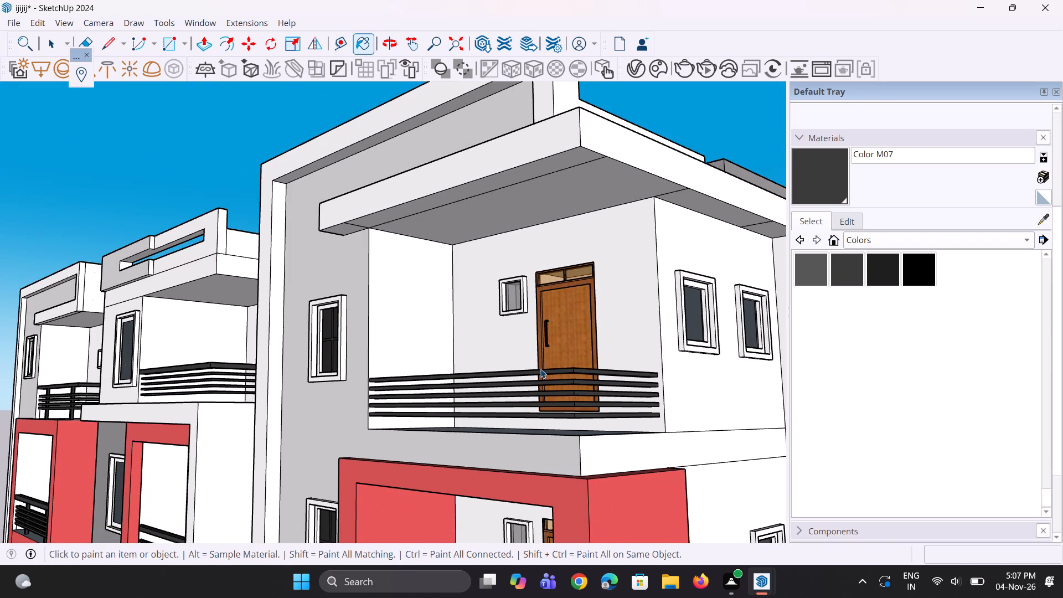
key(space)
scroll(528, 363, down, 5)
key(space)
middle_drag(472, 350, 527, 359)
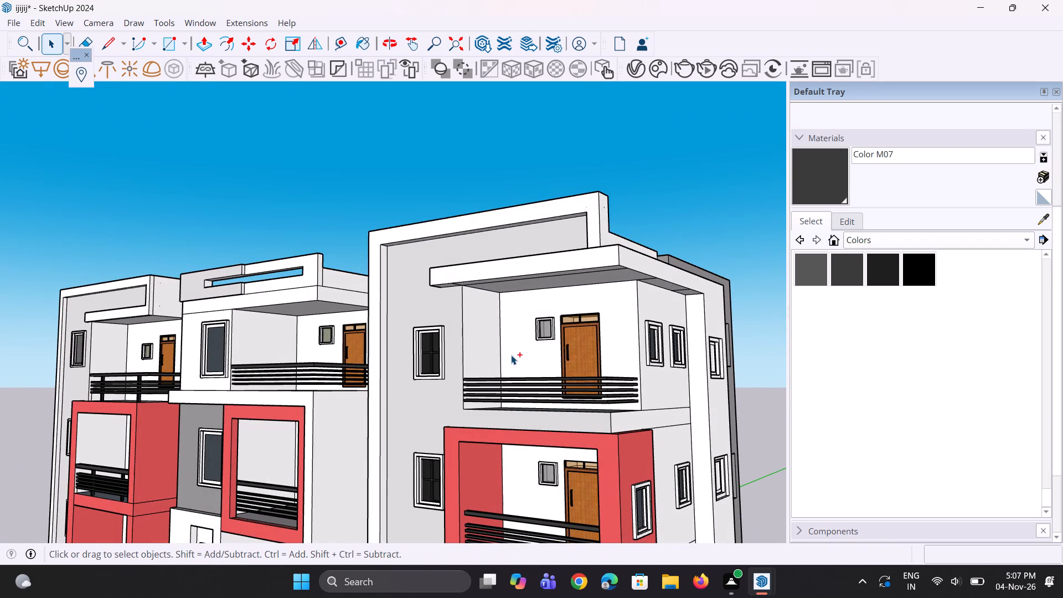
key(ctrl+s)
Examine the whole three-tower building exterior from several angles and distances.
scroll(499, 344, down, 11)
middle_drag(497, 344, 496, 358)
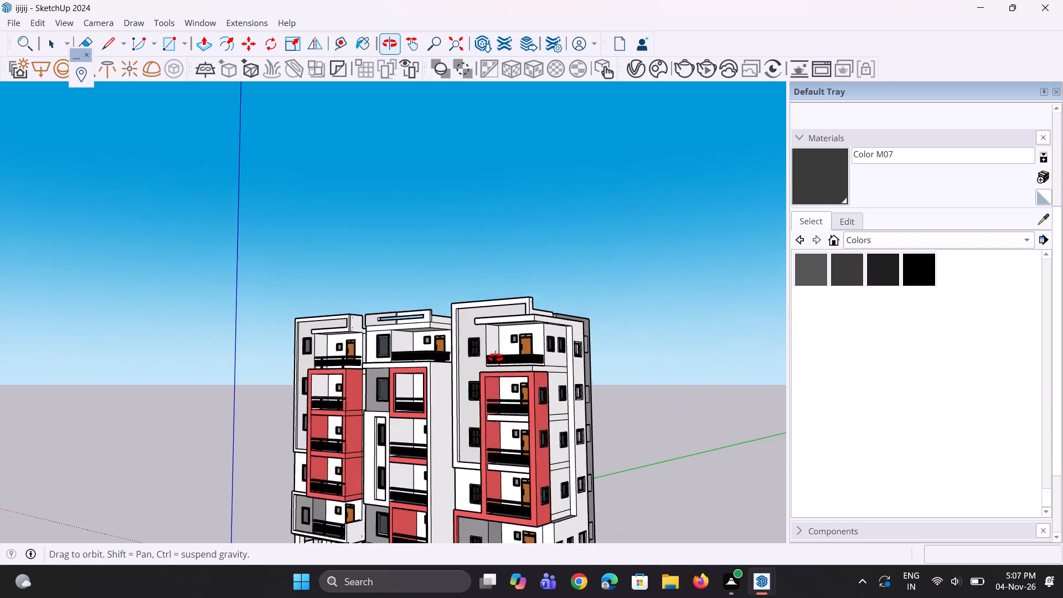
middle_drag(496, 358, 494, 371)
scroll(494, 372, down, 1)
scroll(563, 419, up, 5)
middle_drag(561, 419, 531, 415)
scroll(548, 385, up, 1)
scroll(591, 313, down, 10)
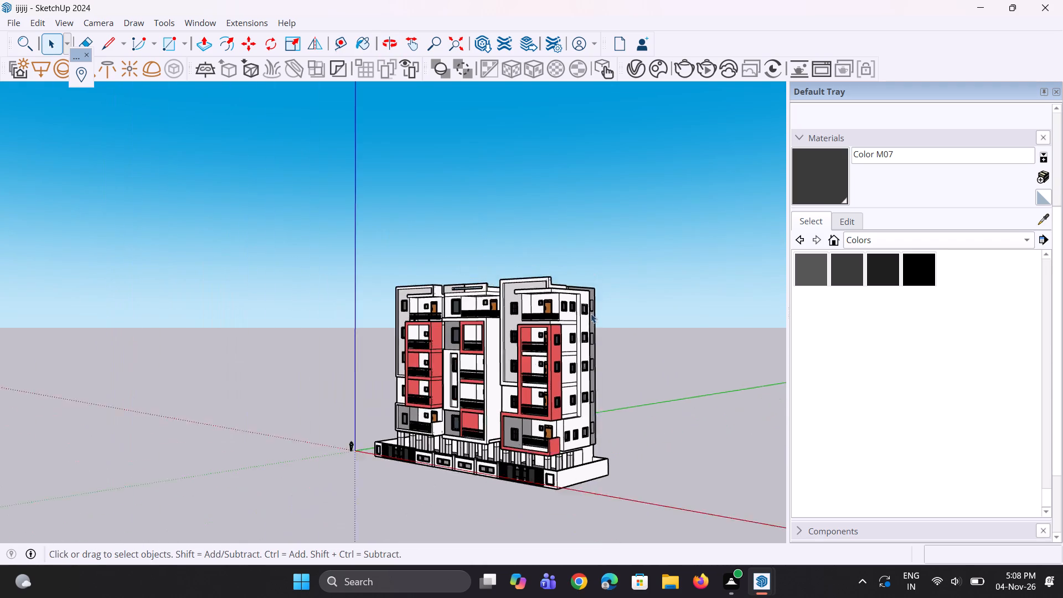
scroll(591, 313, down, 1)
middle_drag(590, 341, 576, 392)
scroll(541, 438, up, 7)
middle_drag(540, 439, 571, 431)
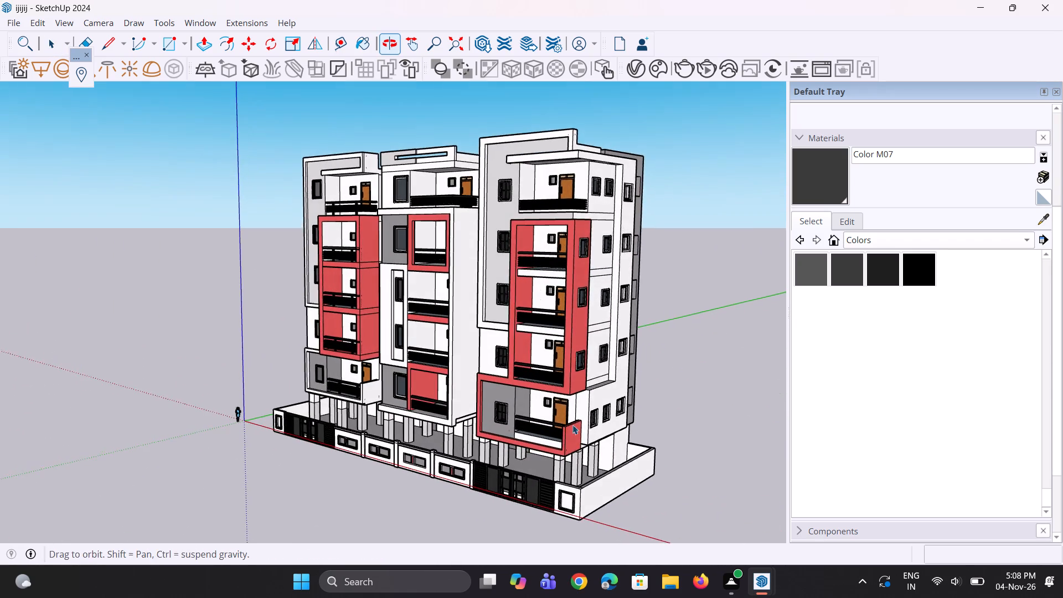
middle_drag(504, 313, 523, 311)
scroll(507, 313, up, 1)
scroll(533, 296, down, 4)
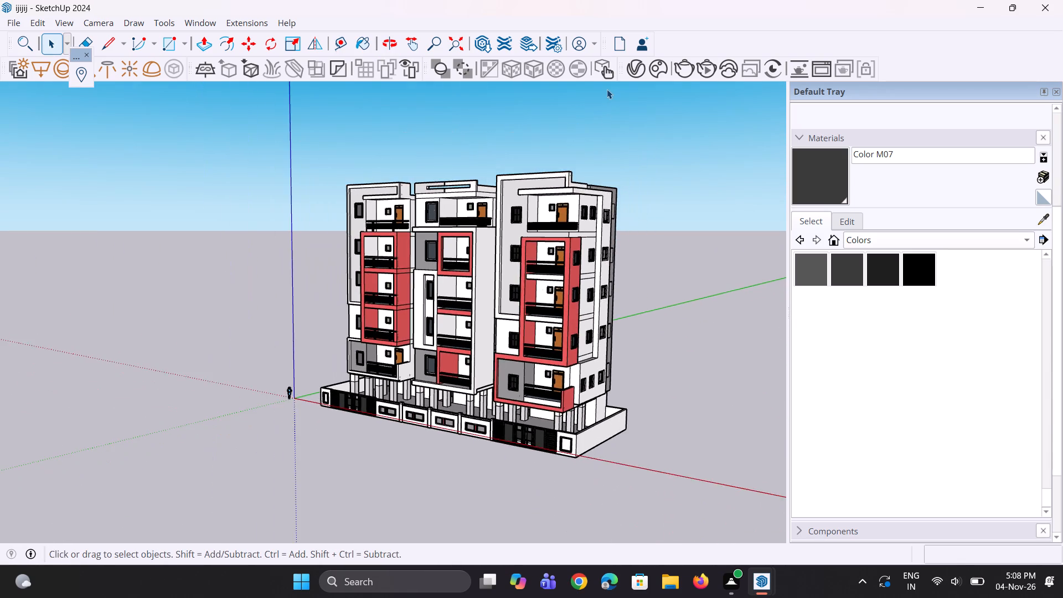
scroll(609, 89, up, 2)
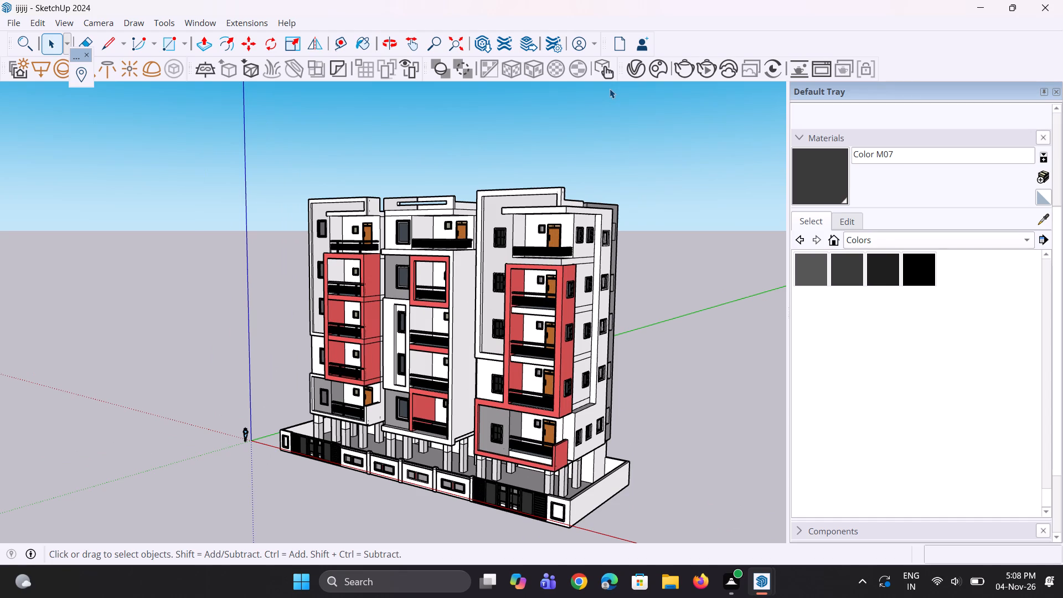
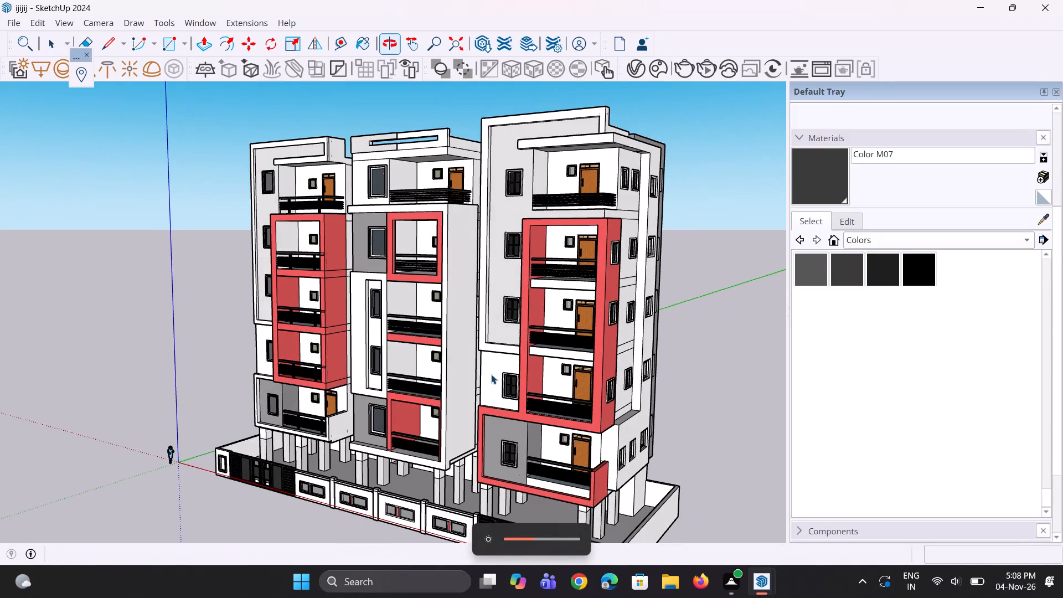
Export the full view of the apartment building as a PNG image named ijijij in the Documents folder.
scroll(489, 373, down, 3)
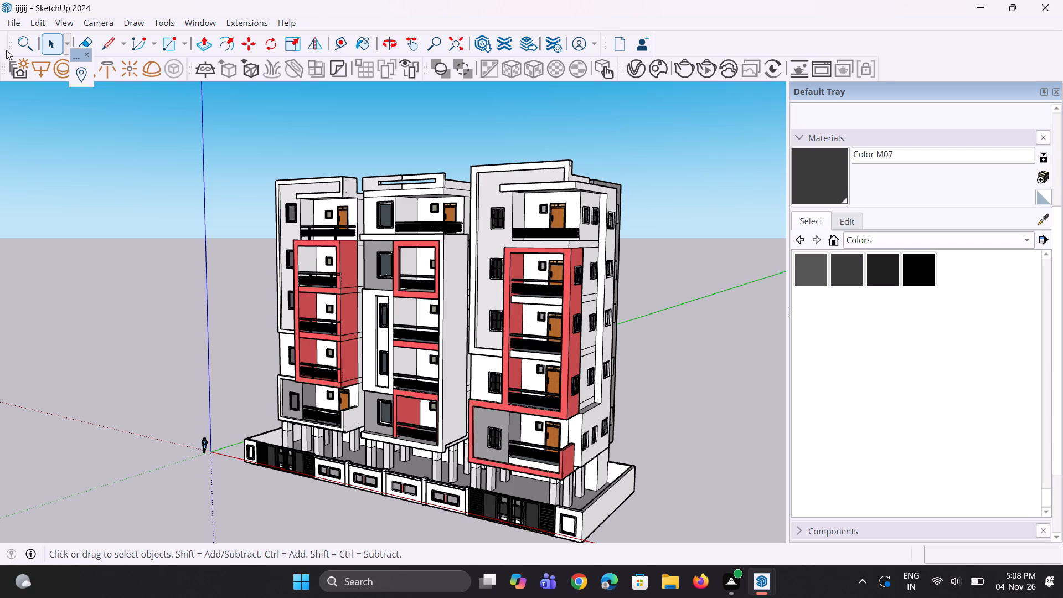
click(14, 27)
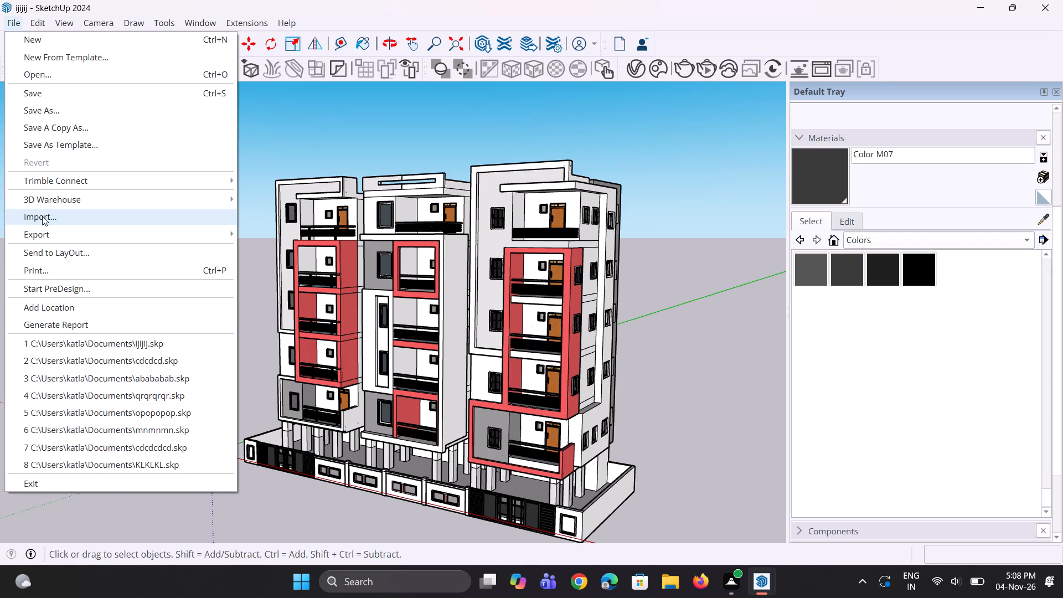
click(48, 233)
click(264, 252)
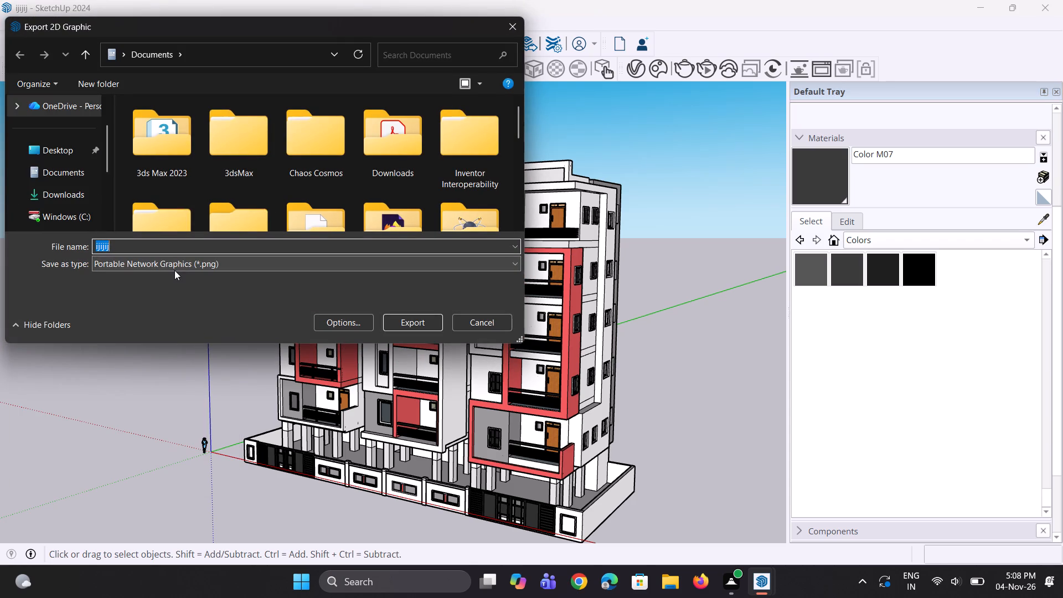
click(421, 326)
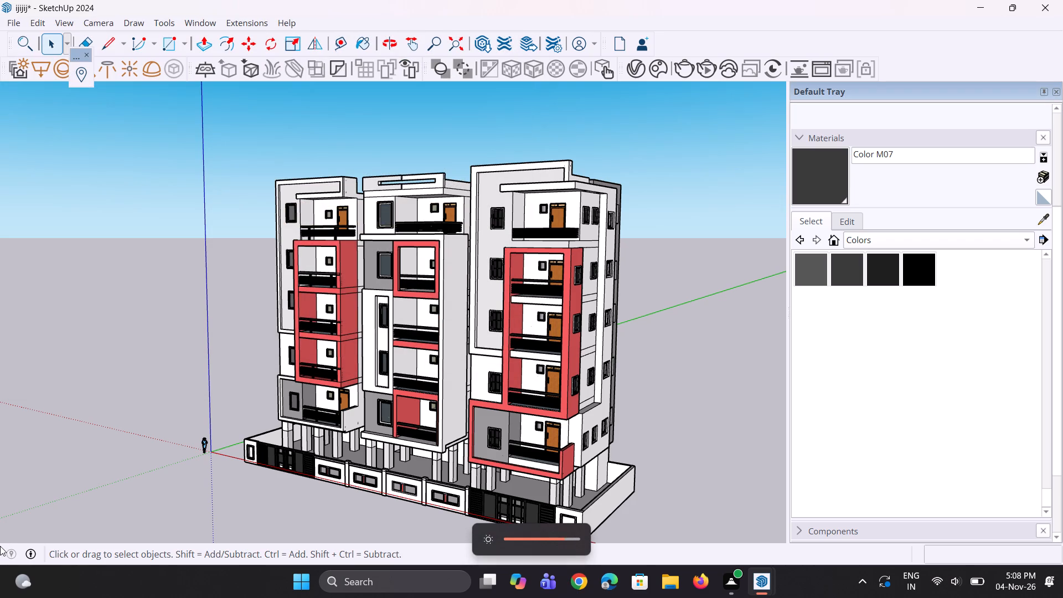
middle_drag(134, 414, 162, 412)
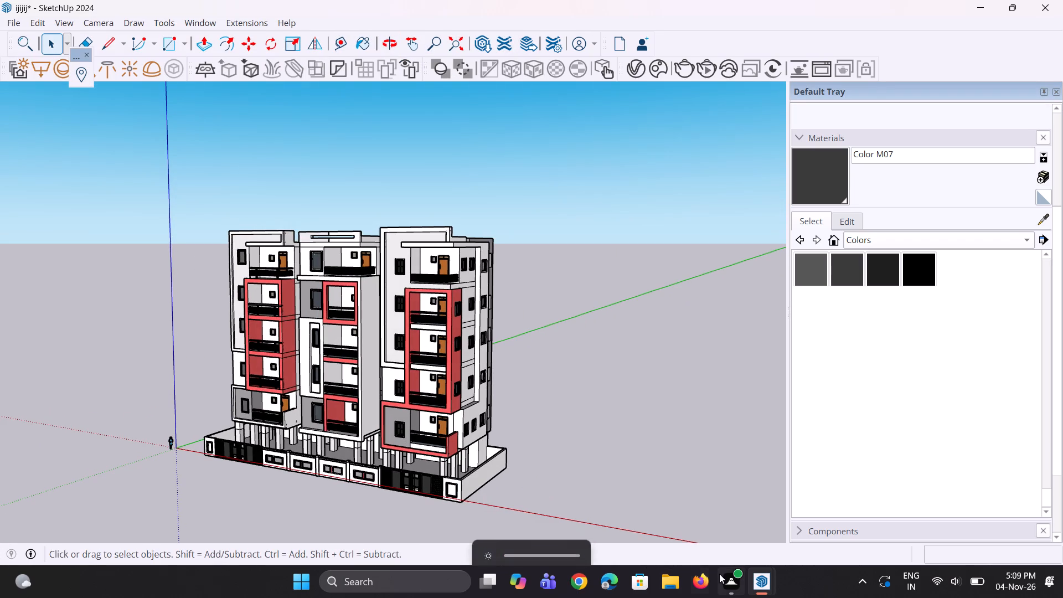